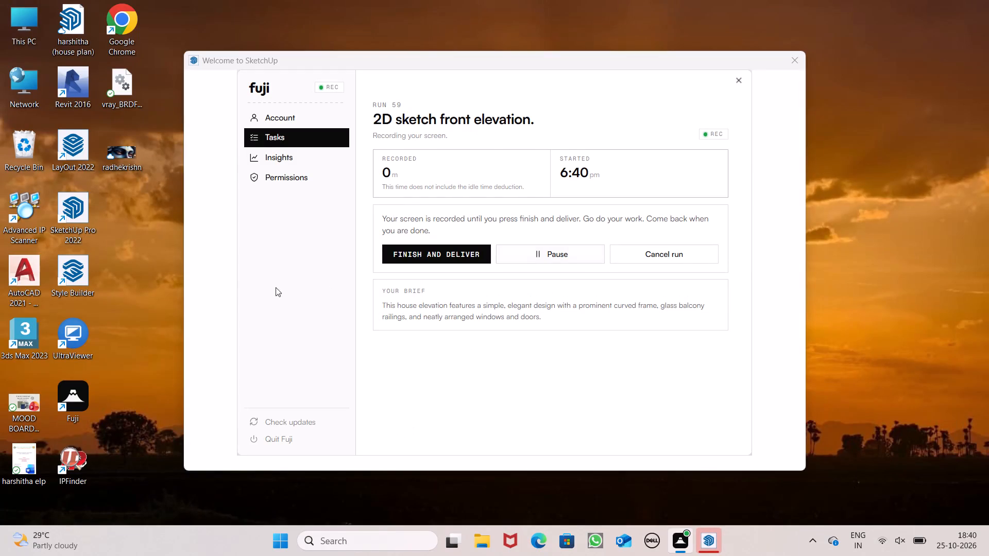
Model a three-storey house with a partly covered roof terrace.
Switch to the SketchUp welcome window.
{"action": "left_click", "coordinate": [221, 257]}
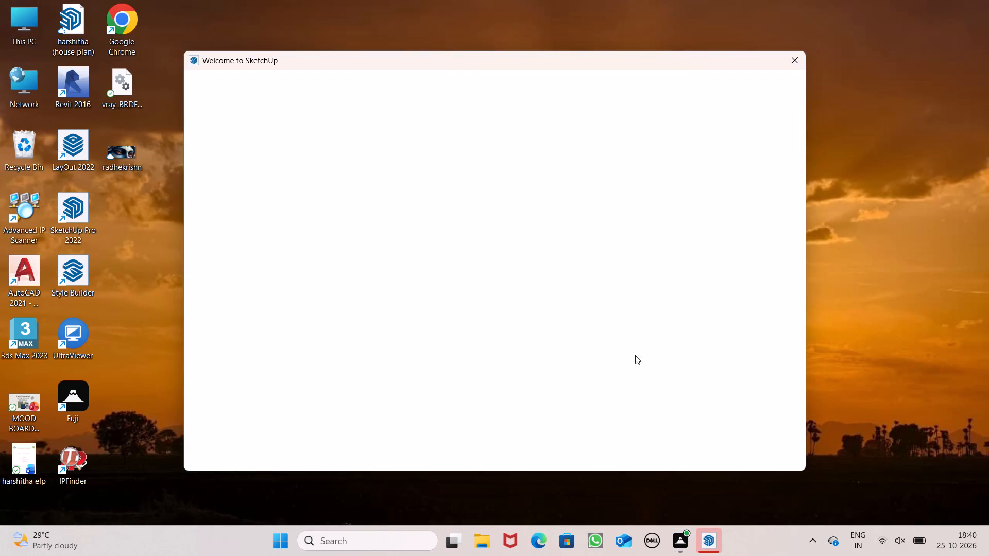
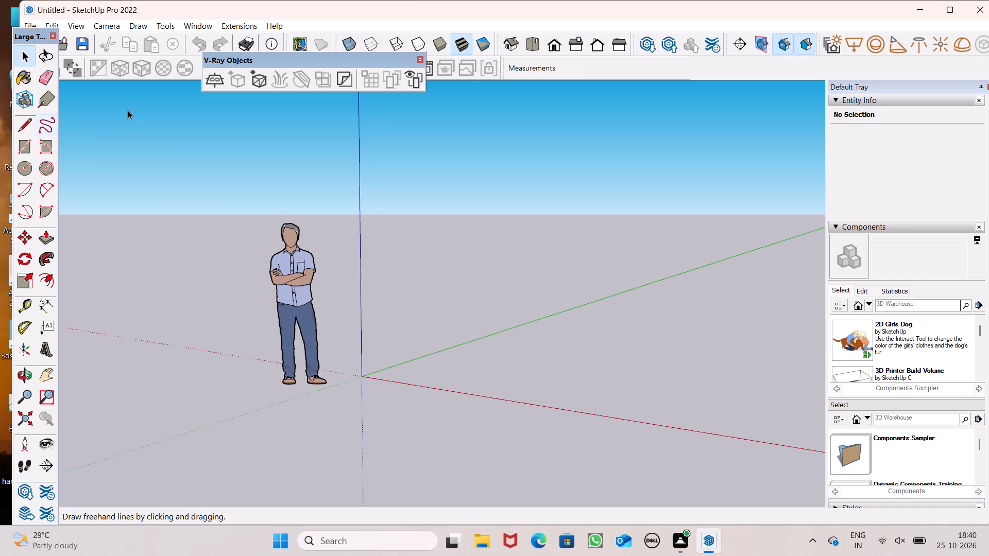
Draw a 20' by 25' rectangle on the ground plane, working in the top view.
{"action": "left_click", "coordinate": [527, 48]}
{"action": "scroll", "coordinate": [459, 261], "scroll_direction": "down", "scroll_amount": 6}
{"action": "scroll", "coordinate": [336, 509], "scroll_direction": "down", "scroll_amount": 6}
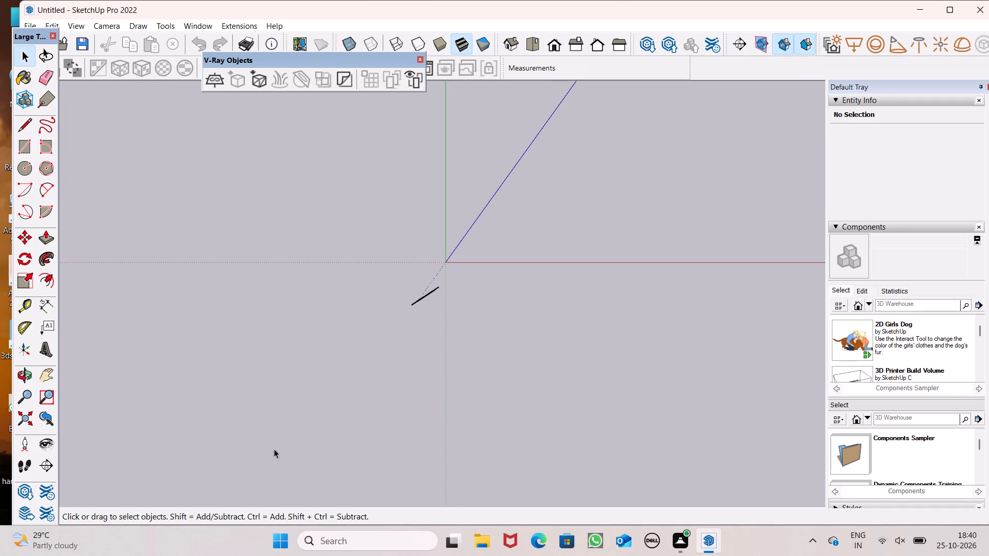
{"action": "scroll", "coordinate": [441, 227], "scroll_direction": "down", "scroll_amount": 15}
{"action": "scroll", "coordinate": [545, 117], "scroll_direction": "up", "scroll_amount": 5}
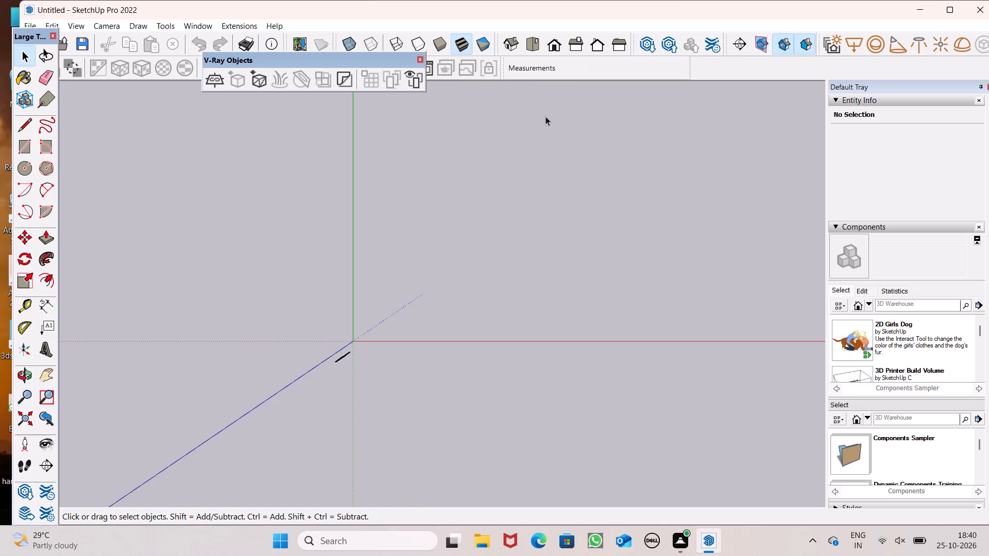
{"action": "scroll", "coordinate": [545, 116], "scroll_direction": "up", "scroll_amount": 6}
{"action": "scroll", "coordinate": [150, 207], "scroll_direction": "down", "scroll_amount": 8}
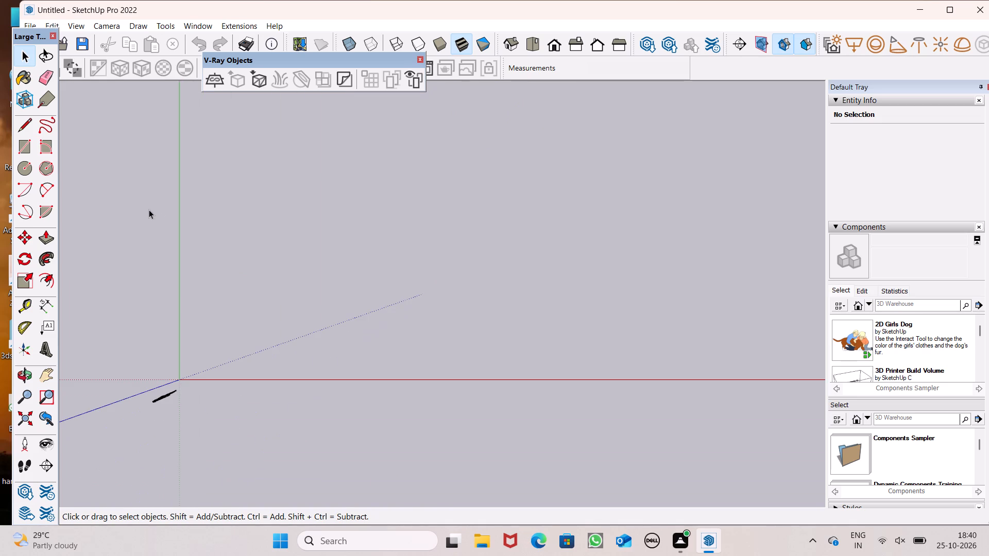
{"action": "scroll", "coordinate": [163, 172], "scroll_direction": "up", "scroll_amount": 2}
{"action": "scroll", "coordinate": [163, 170], "scroll_direction": "down", "scroll_amount": 1}
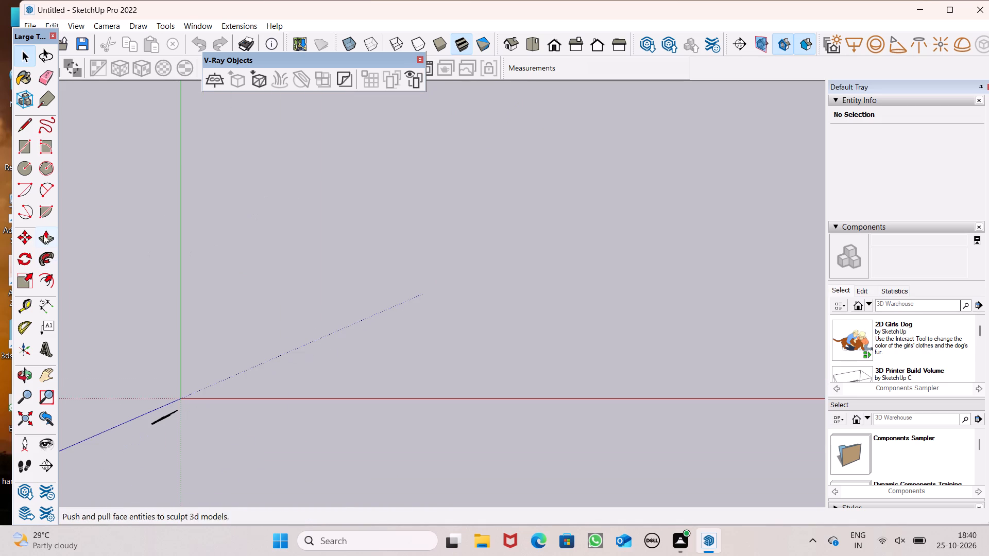
{"action": "left_click", "coordinate": [35, 159]}
{"action": "left_click", "coordinate": [15, 145]}
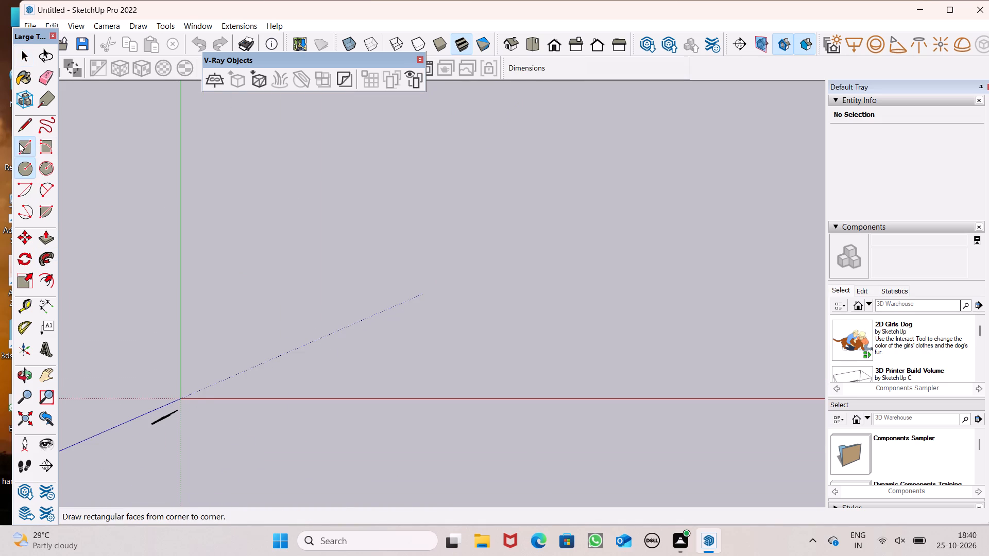
{"action": "left_click", "coordinate": [262, 119]}
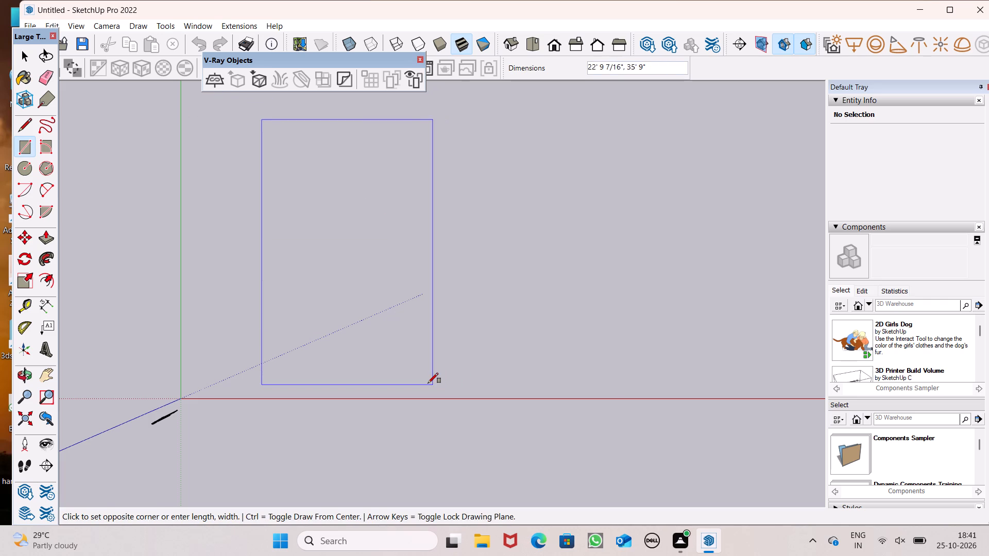
{"action": "key", "text": "2"}
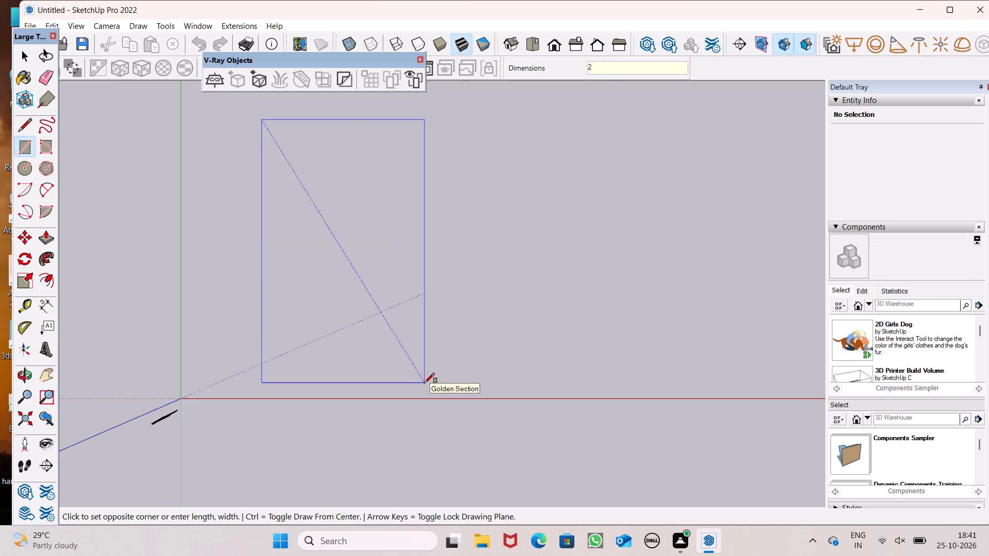
{"action": "type", "text": "0',"}
{"action": "type", "text": "25'"}
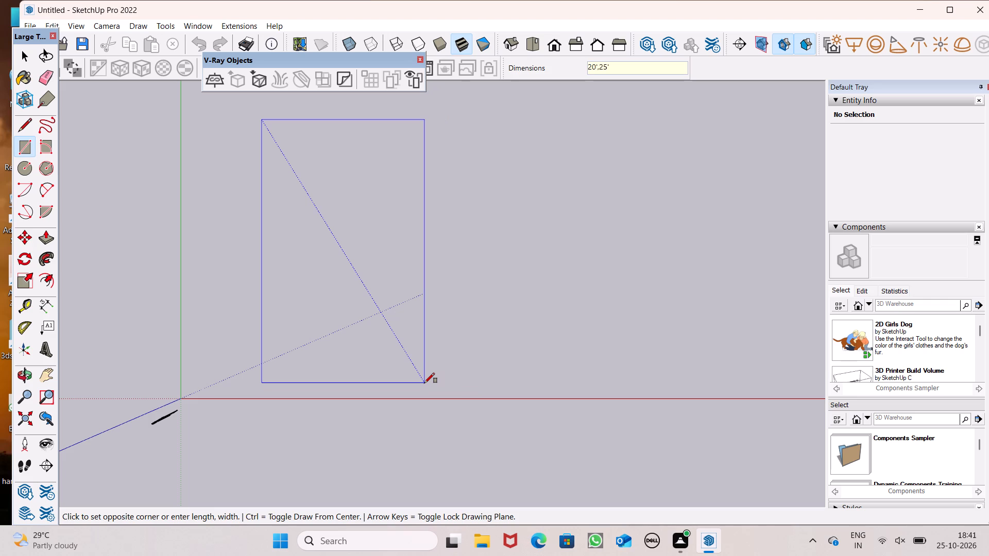
{"action": "key", "text": "Return"}
{"action": "key", "text": "space"}
{"action": "key", "text": "space"}
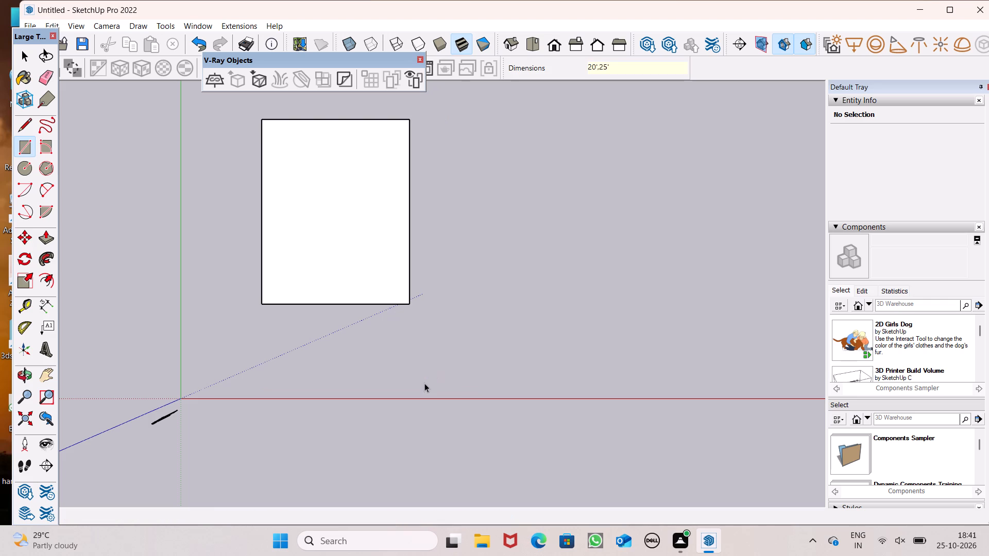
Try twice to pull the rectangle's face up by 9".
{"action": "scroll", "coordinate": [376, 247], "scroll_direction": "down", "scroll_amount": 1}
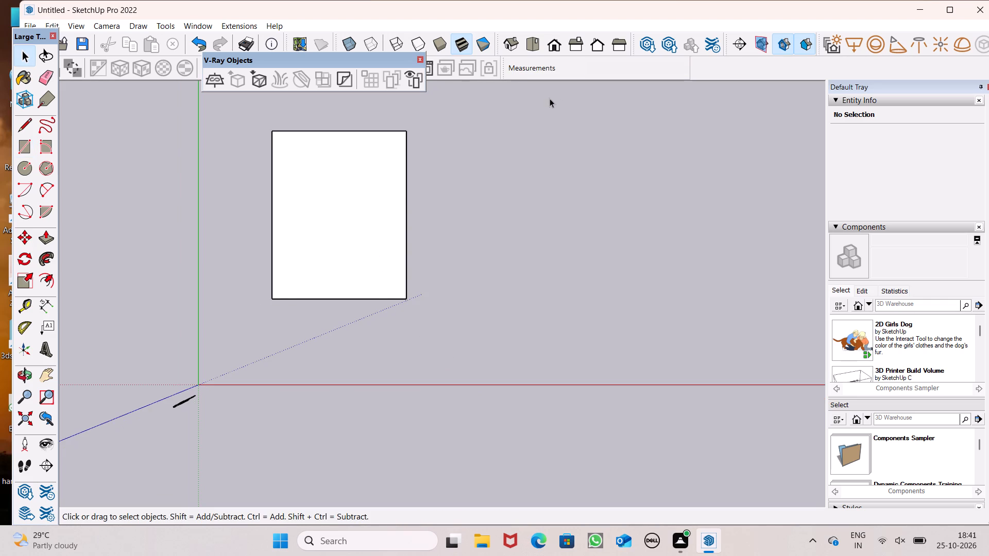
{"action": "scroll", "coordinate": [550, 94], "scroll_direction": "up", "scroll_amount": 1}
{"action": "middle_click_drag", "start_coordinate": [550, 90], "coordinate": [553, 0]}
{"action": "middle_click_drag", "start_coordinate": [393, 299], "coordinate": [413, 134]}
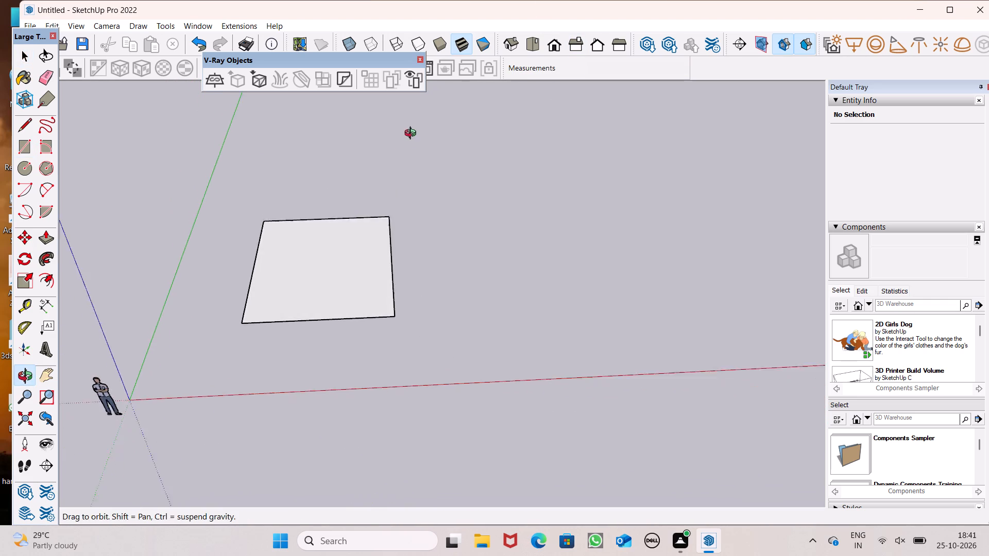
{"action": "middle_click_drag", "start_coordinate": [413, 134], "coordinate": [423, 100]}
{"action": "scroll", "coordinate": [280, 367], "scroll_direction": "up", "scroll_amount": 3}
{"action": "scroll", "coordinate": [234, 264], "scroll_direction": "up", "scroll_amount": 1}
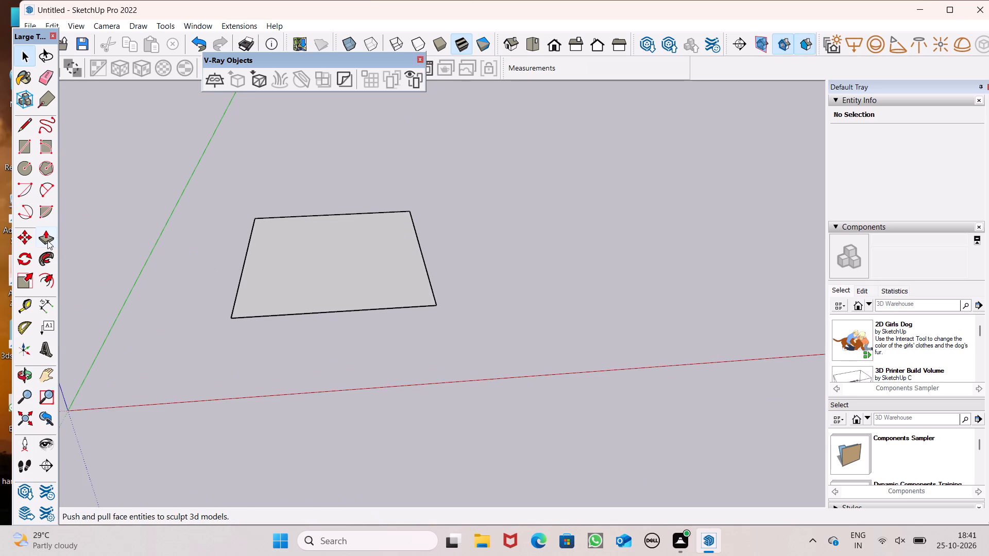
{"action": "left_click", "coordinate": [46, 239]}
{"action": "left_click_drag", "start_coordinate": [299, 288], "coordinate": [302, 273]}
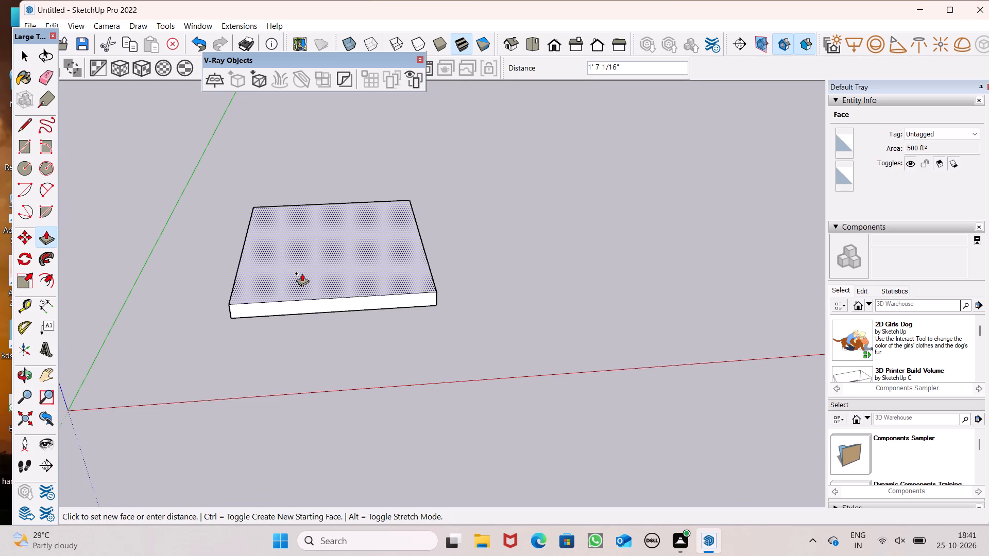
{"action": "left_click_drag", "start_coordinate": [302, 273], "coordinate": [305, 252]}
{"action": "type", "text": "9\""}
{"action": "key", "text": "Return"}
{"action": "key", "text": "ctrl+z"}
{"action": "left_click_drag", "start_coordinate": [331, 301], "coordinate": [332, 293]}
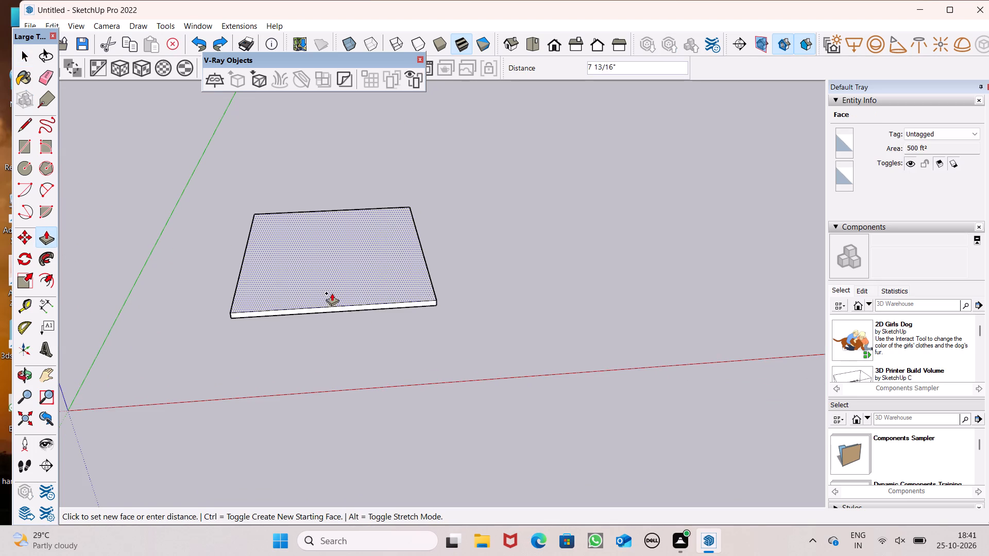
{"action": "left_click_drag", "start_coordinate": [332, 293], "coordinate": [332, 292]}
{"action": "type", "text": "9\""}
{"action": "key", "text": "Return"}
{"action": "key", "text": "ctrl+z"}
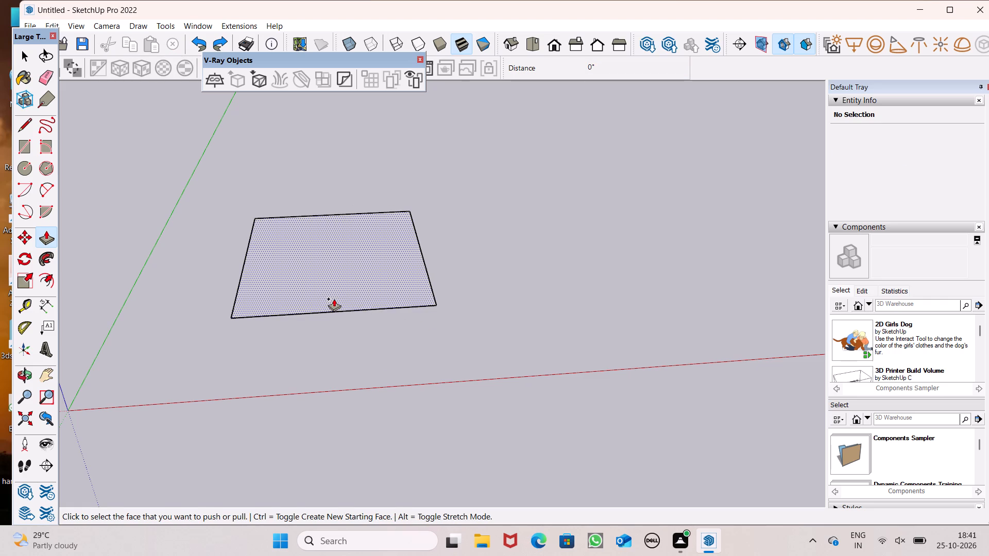
Pull the rectangle's face up 9" to form a base slab.
{"action": "left_click", "coordinate": [334, 299]}
{"action": "type", "text": "9\""}
{"action": "key", "text": "Return"}
{"action": "key", "text": "space"}
Offset the slab's top face outline inward by 9" to mark the wall thickness.
{"action": "scroll", "coordinate": [518, 334], "scroll_direction": "down", "scroll_amount": 2}
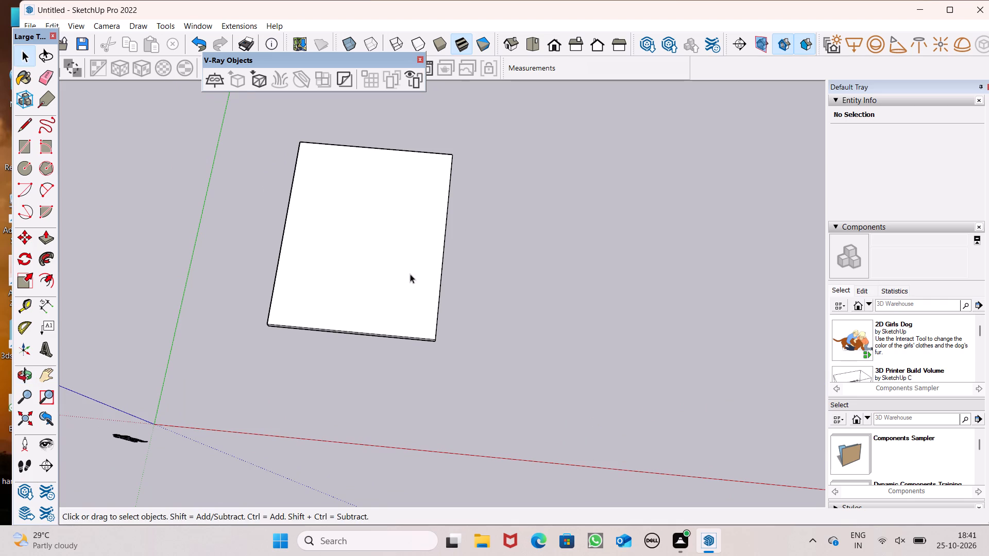
{"action": "scroll", "coordinate": [404, 295], "scroll_direction": "down", "scroll_amount": 2}
{"action": "middle_click_drag", "start_coordinate": [407, 344], "coordinate": [445, 406]}
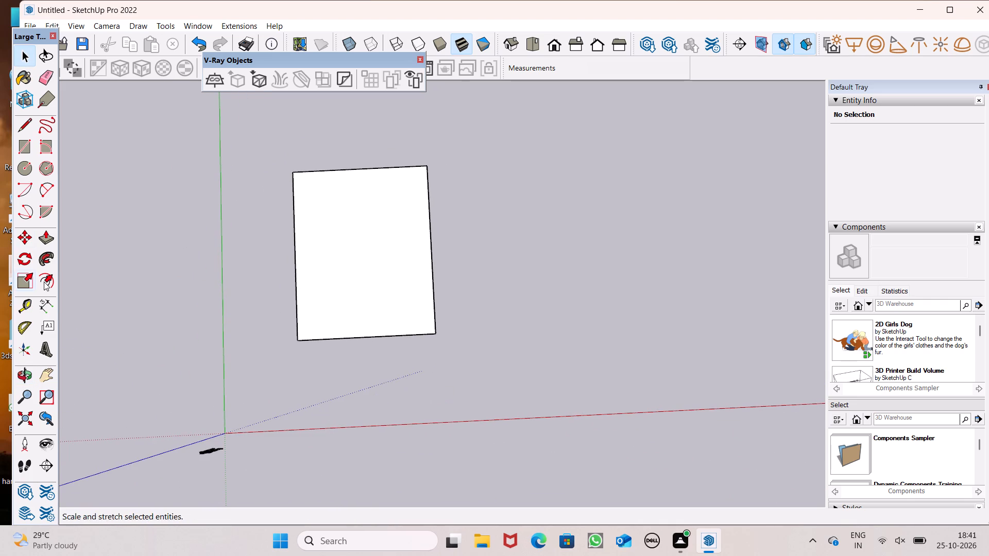
{"action": "left_click", "coordinate": [44, 282]}
{"action": "left_click_drag", "start_coordinate": [352, 195], "coordinate": [351, 186]}
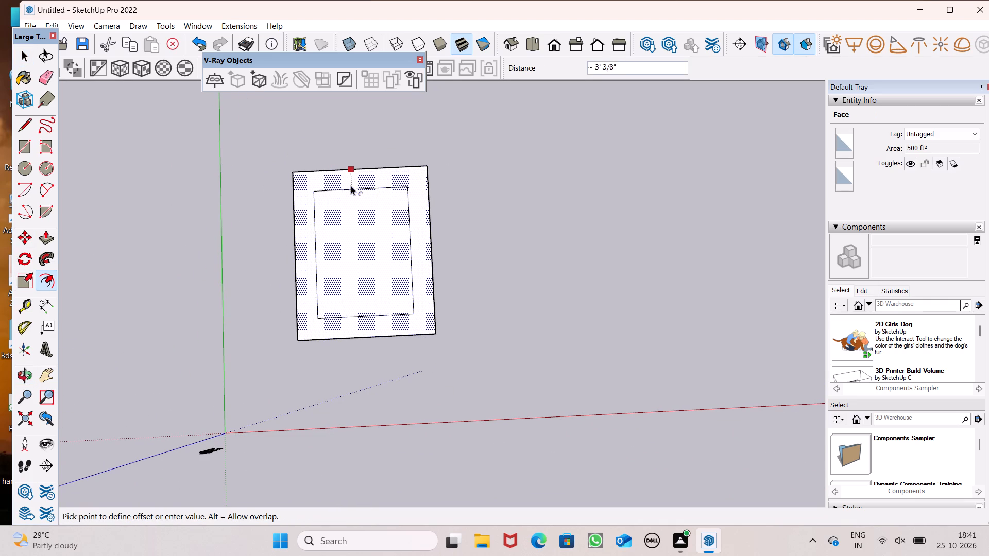
{"action": "left_click_drag", "start_coordinate": [351, 186], "coordinate": [350, 181]}
{"action": "type", "text": "9\""}
{"action": "key", "text": "Return"}
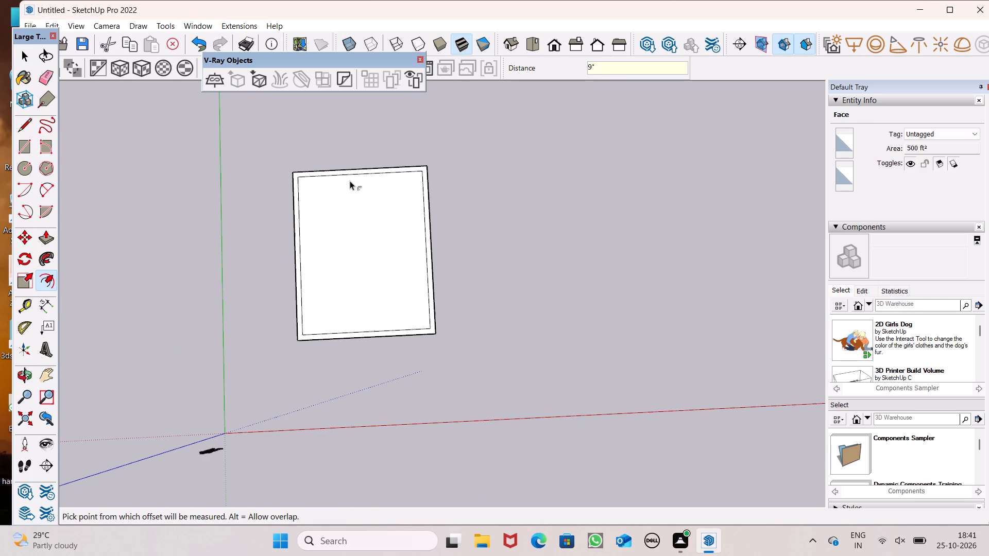
{"action": "key", "text": "space"}
{"action": "key", "text": "space"}
{"action": "left_click", "coordinate": [472, 262]}
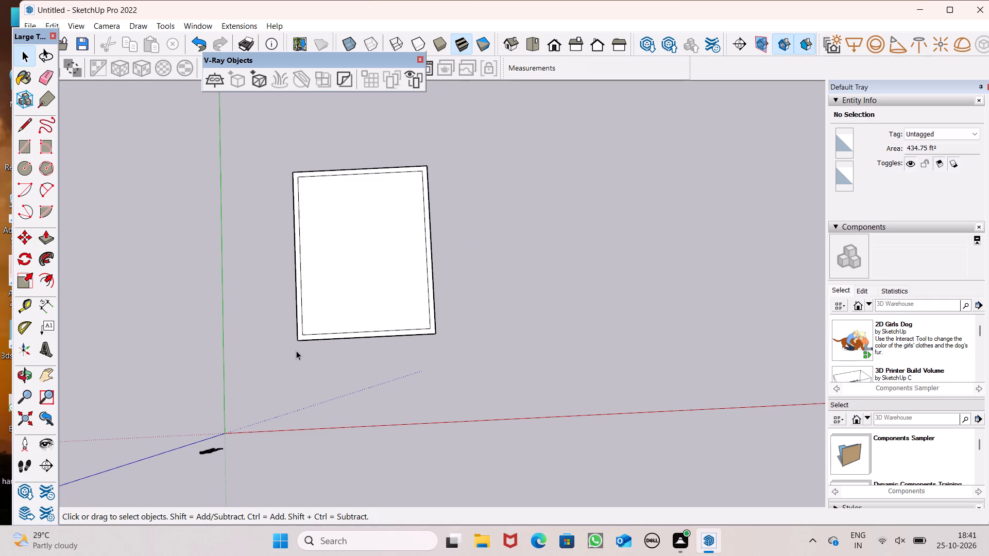
Draw a 9" line from each front corner of the inner outline straight to the slab's front edge.
{"action": "left_click", "coordinate": [22, 138]}
{"action": "left_click", "coordinate": [26, 121]}
{"action": "scroll", "coordinate": [329, 334], "scroll_direction": "up", "scroll_amount": 4}
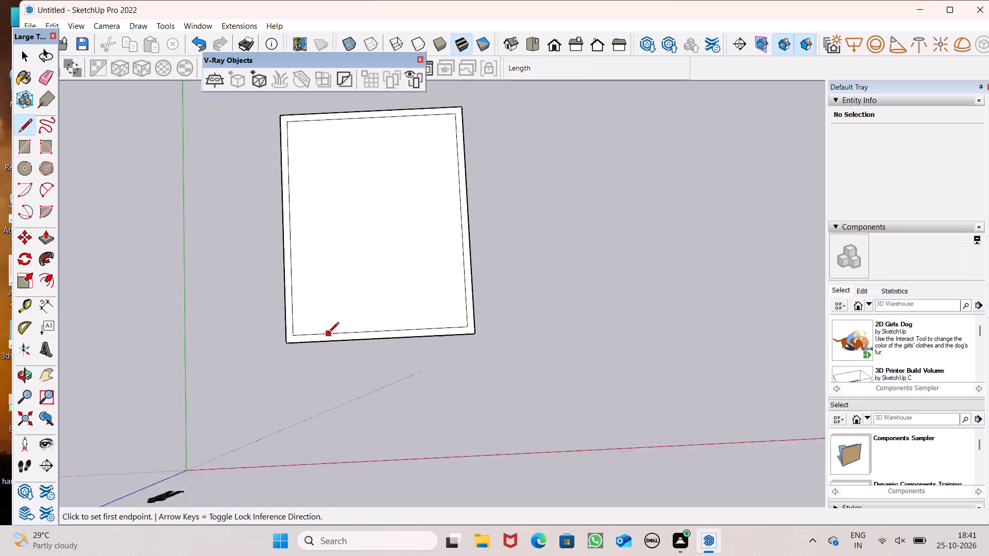
{"action": "scroll", "coordinate": [328, 334], "scroll_direction": "up", "scroll_amount": 3}
{"action": "scroll", "coordinate": [283, 326], "scroll_direction": "up", "scroll_amount": 11}
{"action": "left_click", "coordinate": [275, 339]}
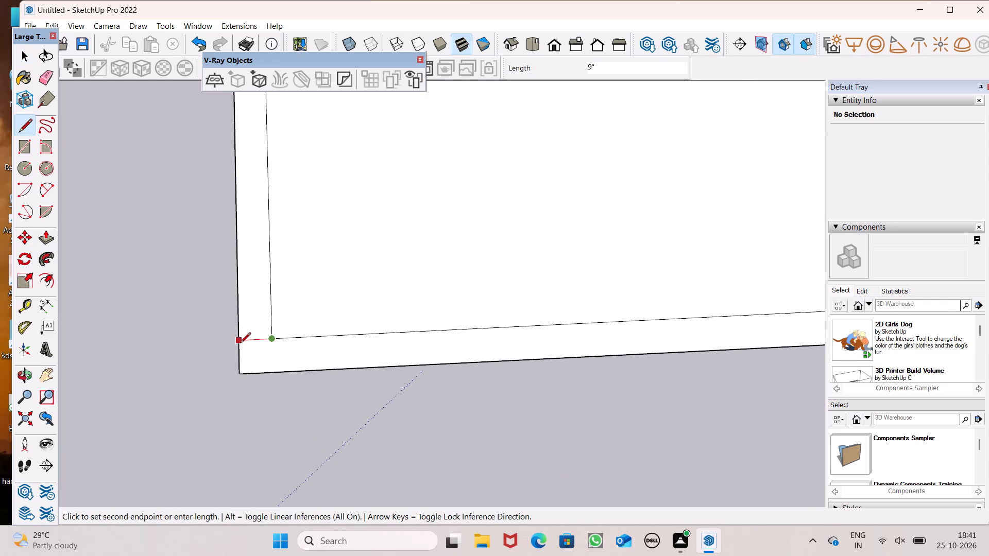
{"action": "left_click", "coordinate": [278, 369]}
{"action": "scroll", "coordinate": [163, 352], "scroll_direction": "down", "scroll_amount": 6}
{"action": "scroll", "coordinate": [740, 330], "scroll_direction": "up", "scroll_amount": 6}
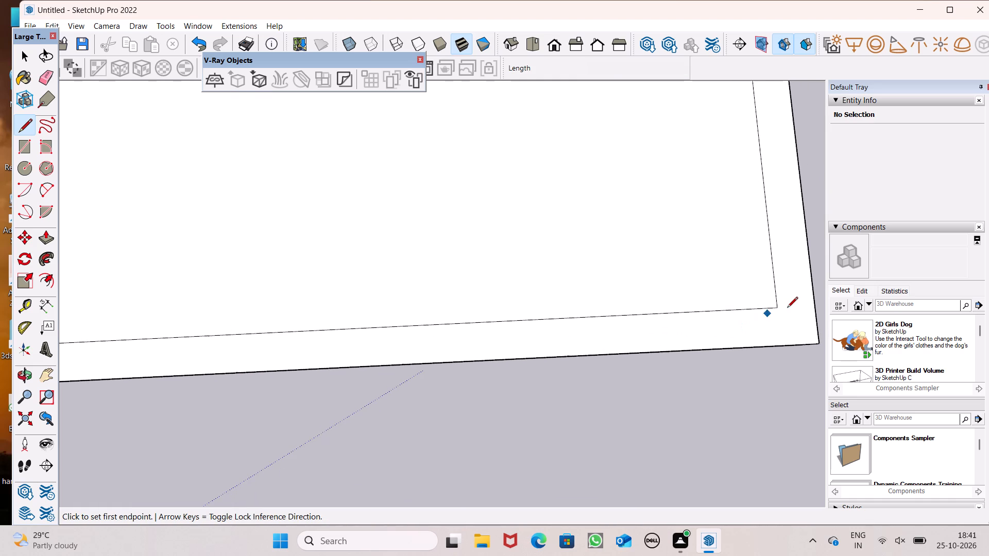
{"action": "left_click", "coordinate": [775, 309]}
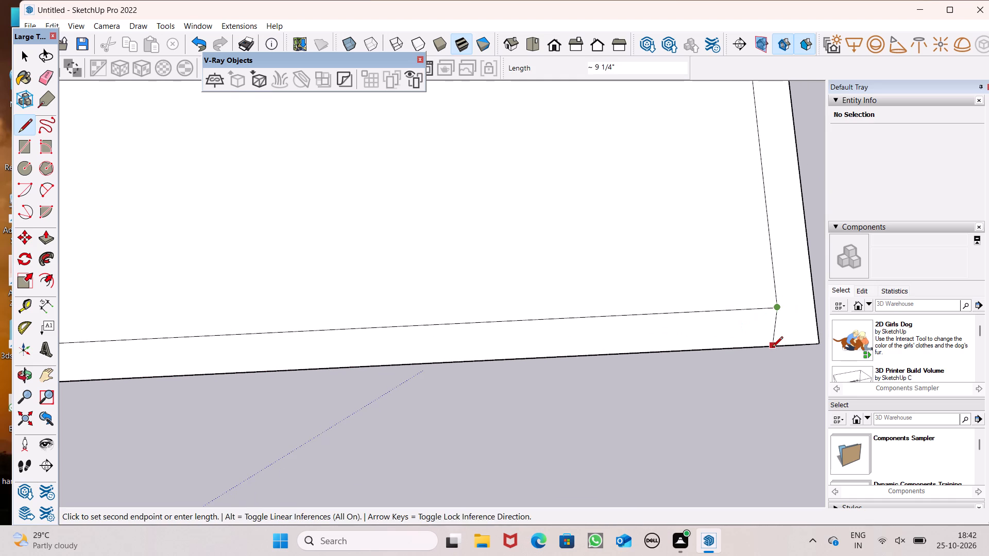
{"action": "left_click", "coordinate": [774, 349]}
{"action": "key", "text": "space"}
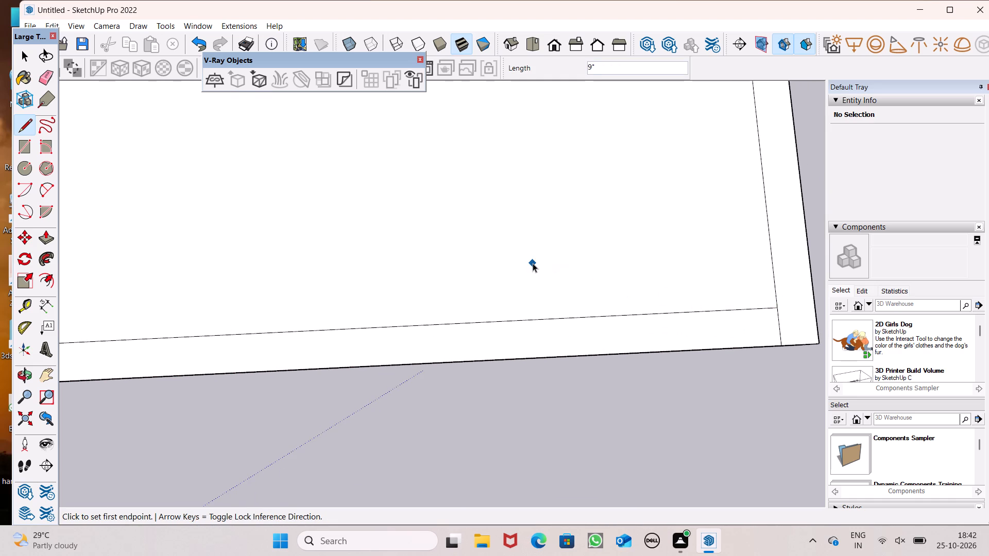
Measure the length of the inner outline's front edge.
{"action": "scroll", "coordinate": [511, 316], "scroll_direction": "down", "scroll_amount": 2}
{"action": "scroll", "coordinate": [506, 383], "scroll_direction": "down", "scroll_amount": 4}
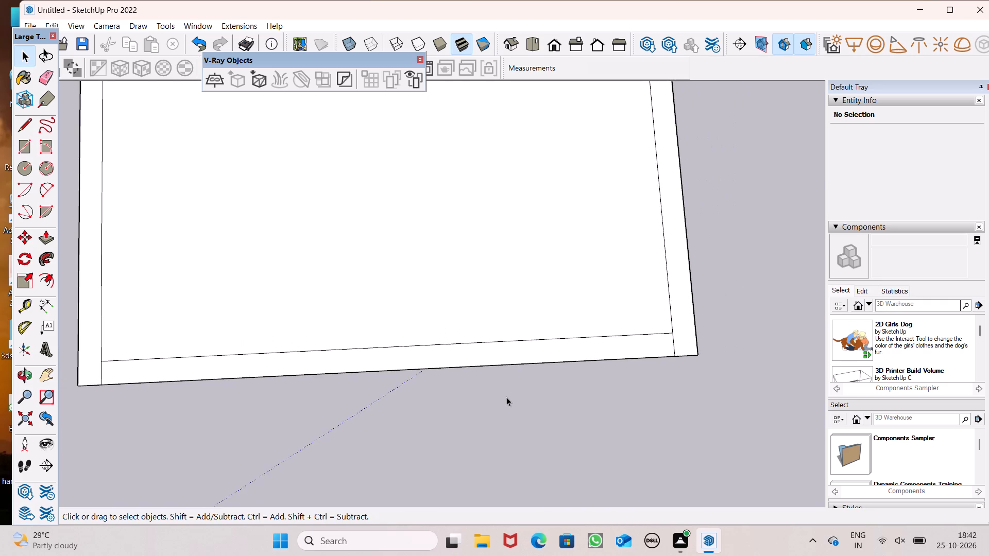
{"action": "scroll", "coordinate": [507, 403], "scroll_direction": "down", "scroll_amount": 10}
{"action": "middle_click_drag", "start_coordinate": [505, 396], "coordinate": [491, 276]}
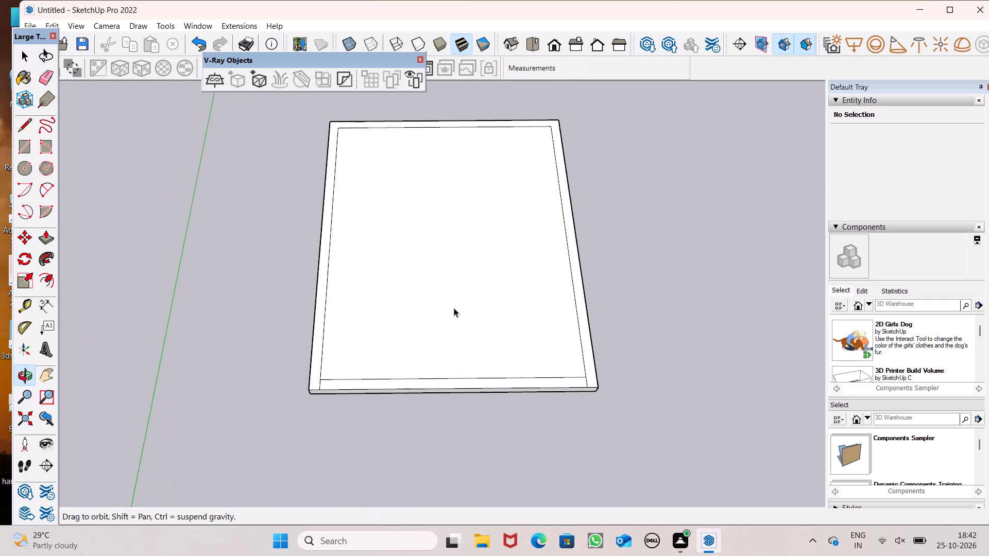
{"action": "scroll", "coordinate": [454, 308], "scroll_direction": "down", "scroll_amount": 2}
{"action": "middle_click_drag", "start_coordinate": [440, 401], "coordinate": [435, 482]}
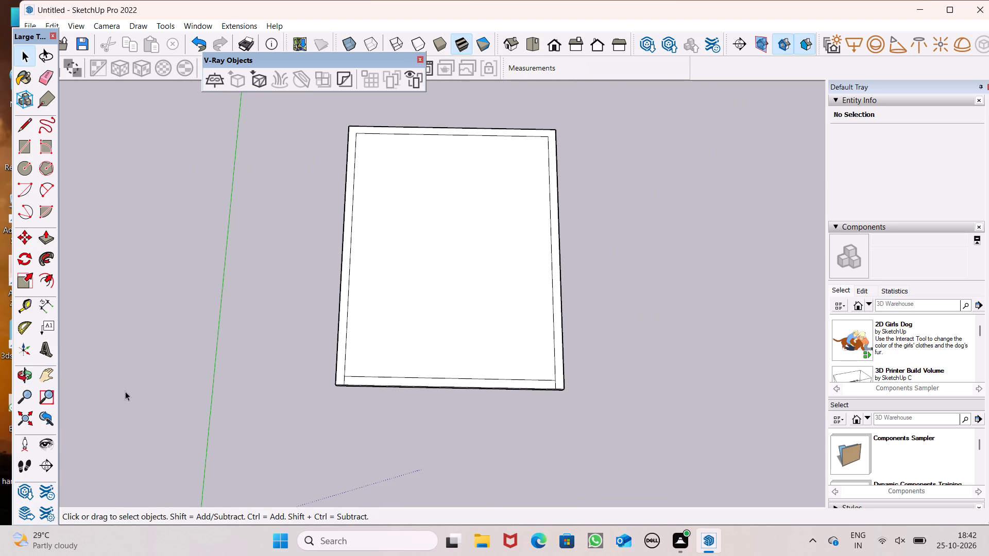
{"action": "left_click", "coordinate": [29, 312]}
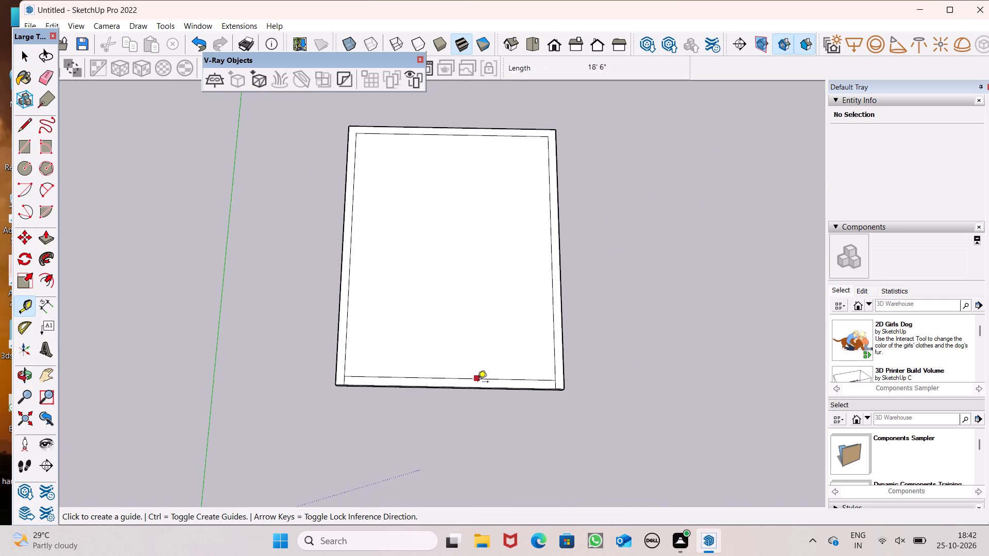
{"action": "middle_click_drag", "start_coordinate": [479, 384], "coordinate": [507, 480]}
{"action": "scroll", "coordinate": [465, 357], "scroll_direction": "up", "scroll_amount": 1}
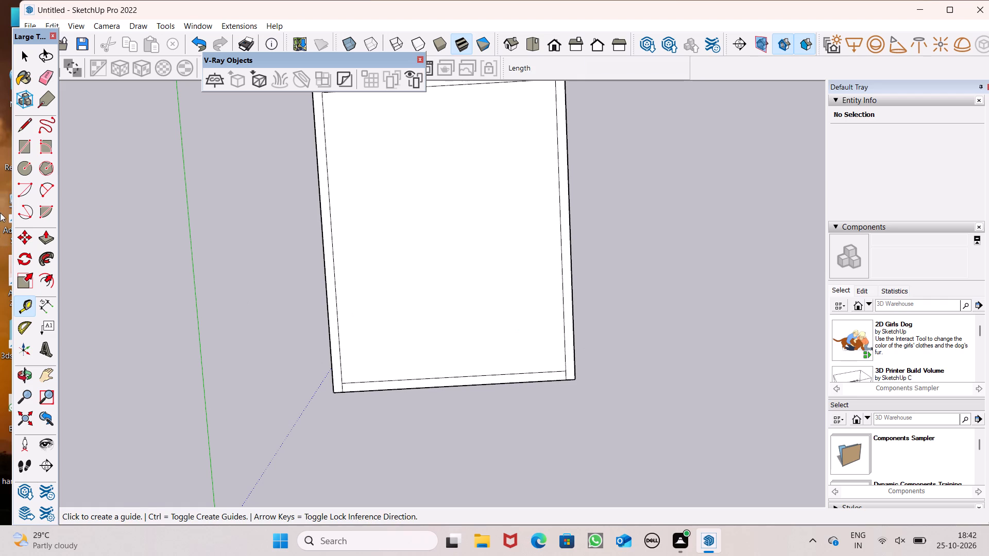
Draw a 9" line across the front wall strip near its middle, from the inner outline's front edge to the slab's front edge.
{"action": "left_click", "coordinate": [21, 123]}
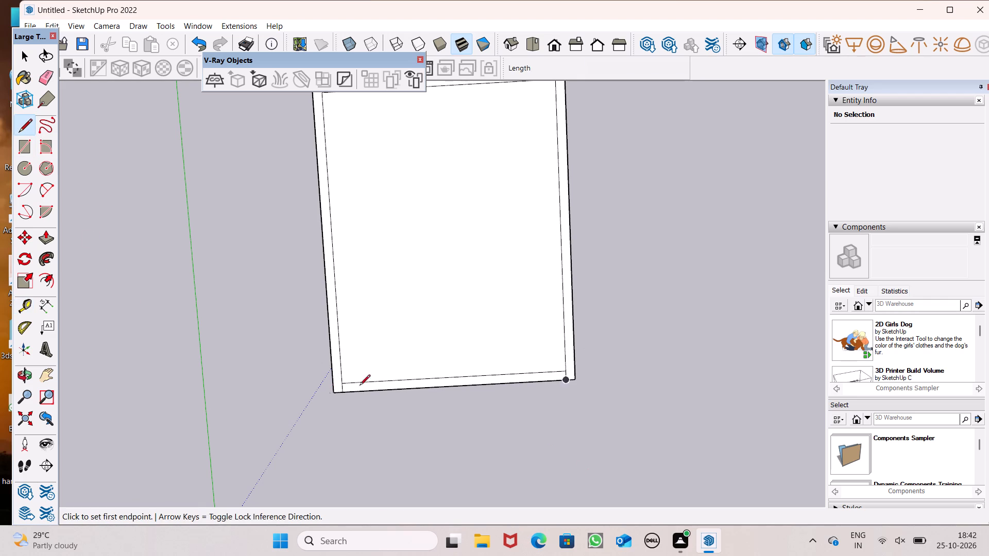
{"action": "scroll", "coordinate": [447, 395], "scroll_direction": "up", "scroll_amount": 5}
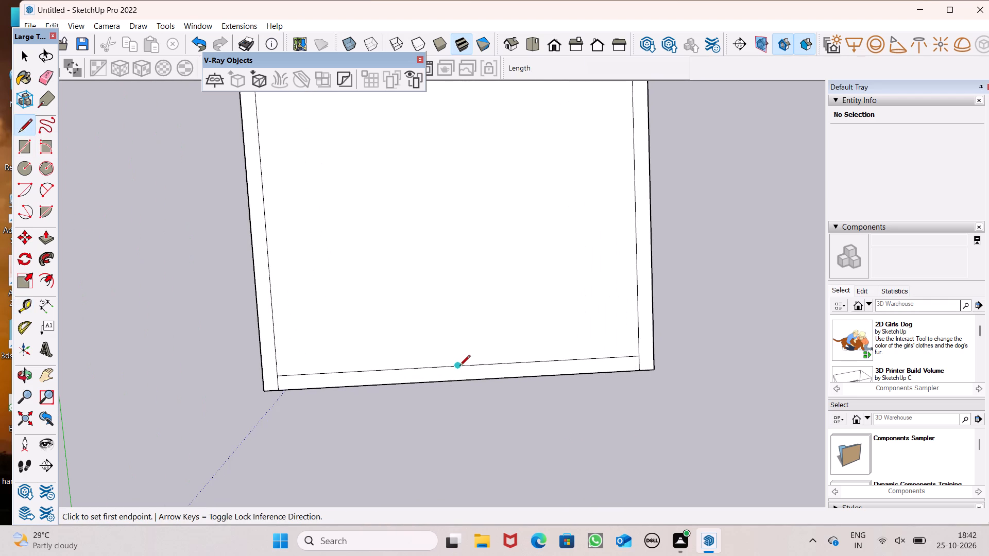
{"action": "middle_click_drag", "start_coordinate": [226, 508], "coordinate": [177, 413]}
{"action": "scroll", "coordinate": [436, 513], "scroll_direction": "up", "scroll_amount": 5}
{"action": "left_click_drag", "start_coordinate": [439, 368], "coordinate": [438, 375]}
{"action": "left_click", "coordinate": [438, 382]}
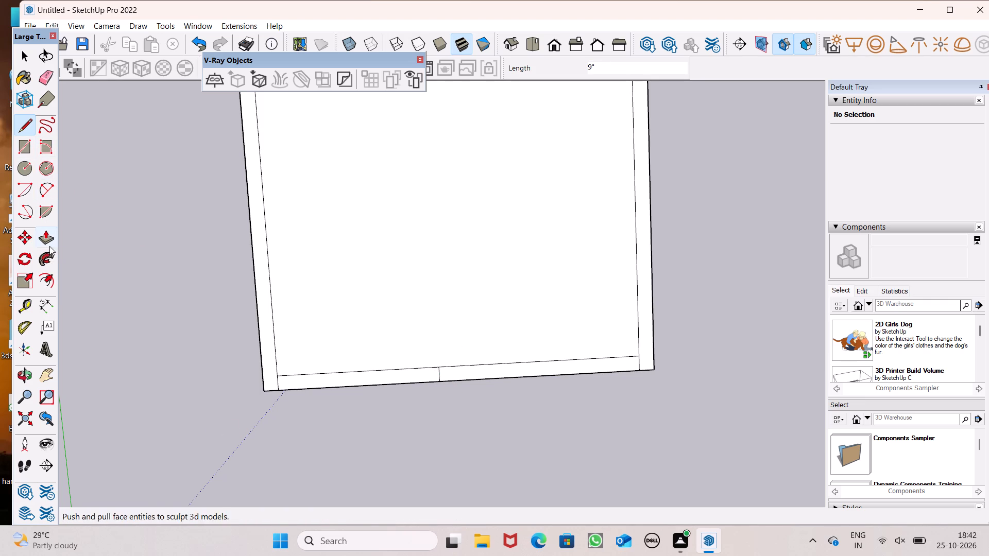
Examine the front wall strip and its short dividing line from the top view.
{"action": "left_click", "coordinate": [39, 81]}
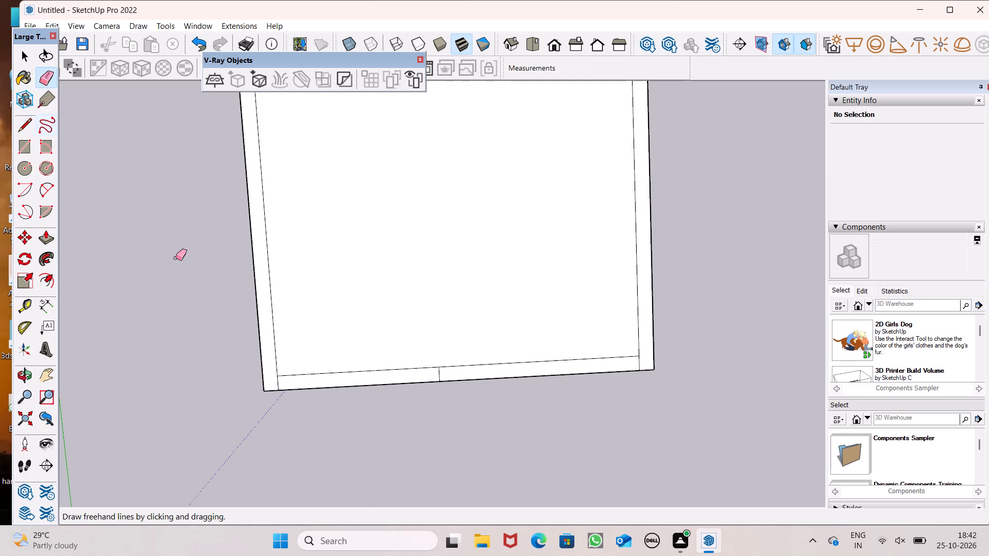
{"action": "scroll", "coordinate": [370, 448], "scroll_direction": "down", "scroll_amount": 5}
{"action": "scroll", "coordinate": [410, 414], "scroll_direction": "down", "scroll_amount": 1}
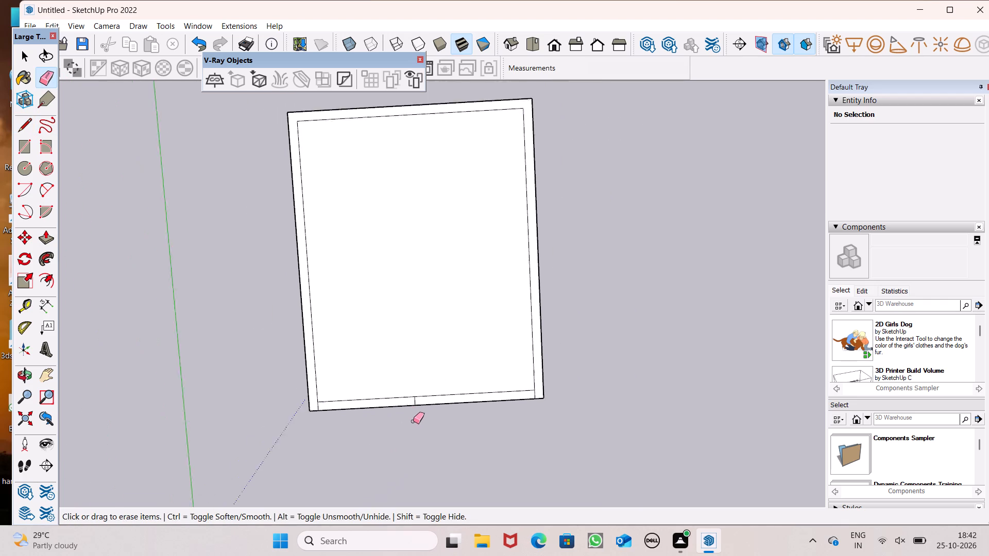
{"action": "scroll", "coordinate": [413, 421], "scroll_direction": "down", "scroll_amount": 1}
{"action": "middle_click_drag", "start_coordinate": [464, 416], "coordinate": [444, 376]}
{"action": "middle_click_drag", "start_coordinate": [346, 458], "coordinate": [337, 457]}
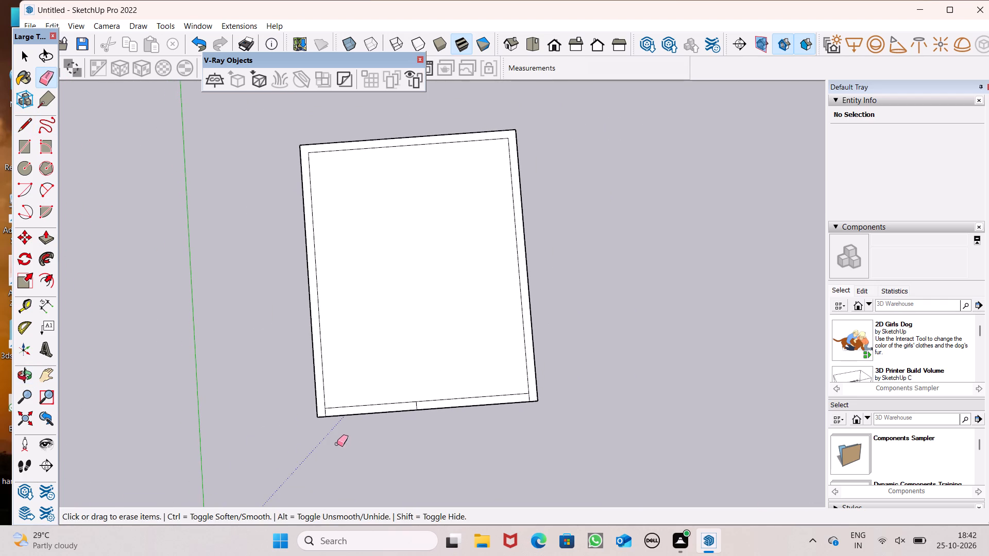
{"action": "scroll", "coordinate": [577, 338], "scroll_direction": "down", "scroll_amount": 1}
{"action": "middle_click_drag", "start_coordinate": [585, 375], "coordinate": [509, 438]}
{"action": "left_click", "coordinate": [532, 53]}
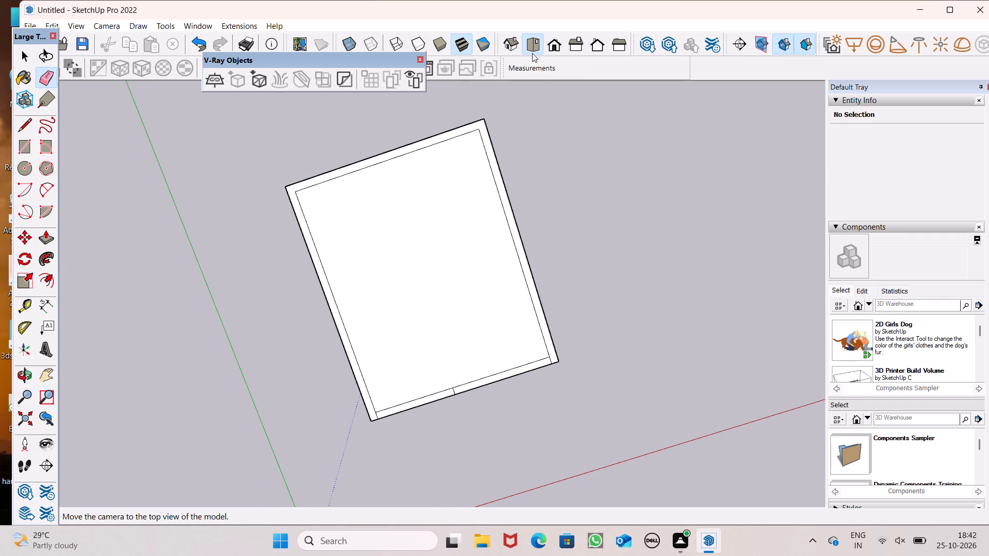
{"action": "scroll", "coordinate": [468, 121], "scroll_direction": "down", "scroll_amount": 2}
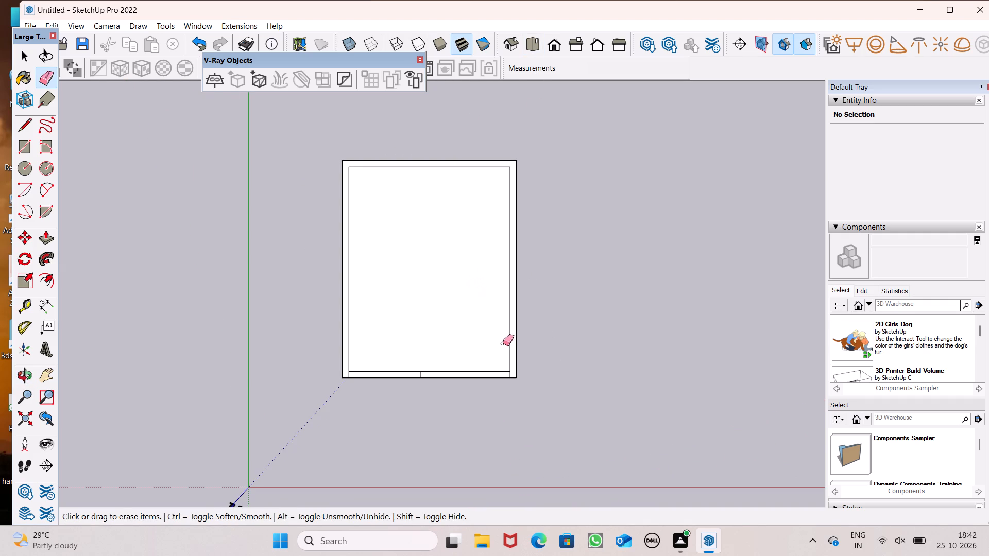
{"action": "scroll", "coordinate": [522, 383], "scroll_direction": "up", "scroll_amount": 5}
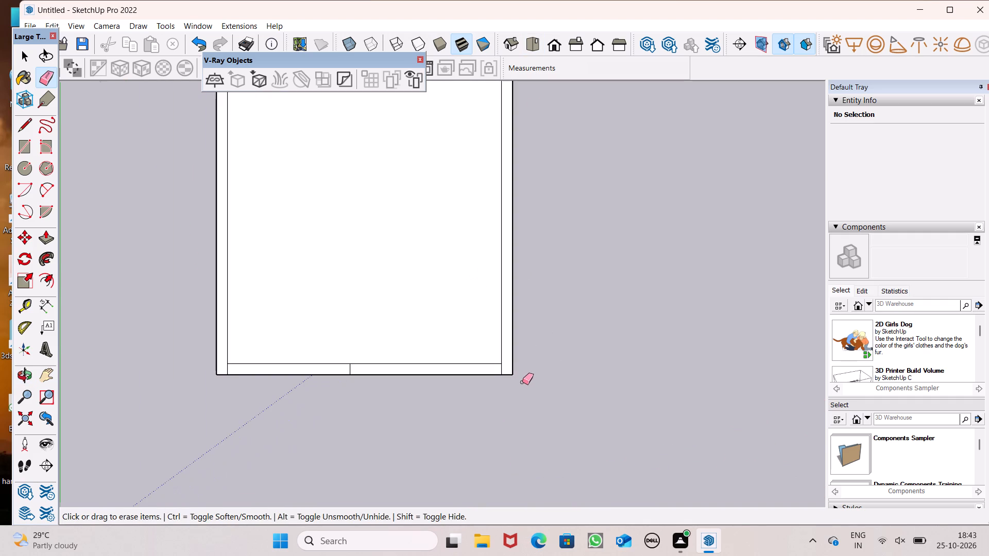
{"action": "scroll", "coordinate": [522, 382], "scroll_direction": "up", "scroll_amount": 9}
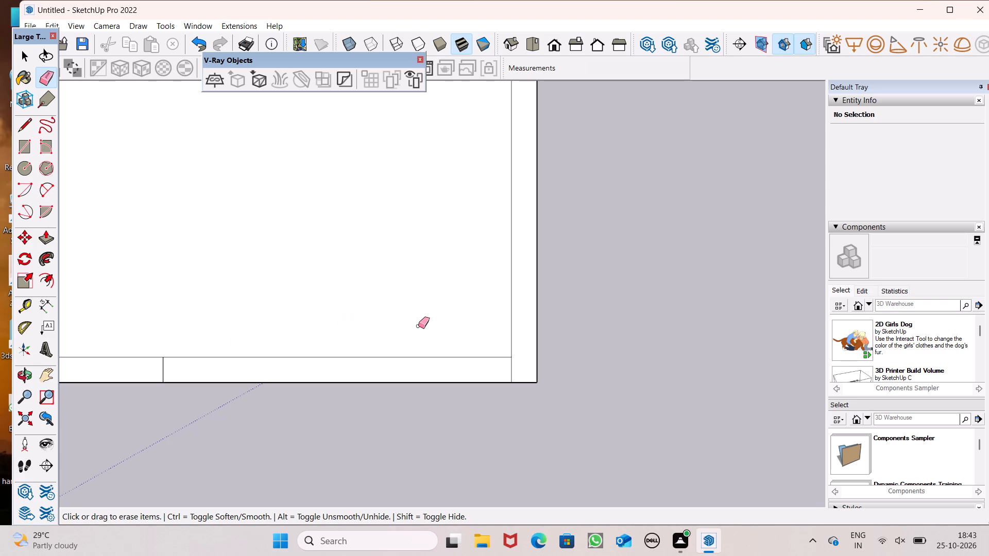
{"action": "scroll", "coordinate": [425, 328], "scroll_direction": "down", "scroll_amount": 4}
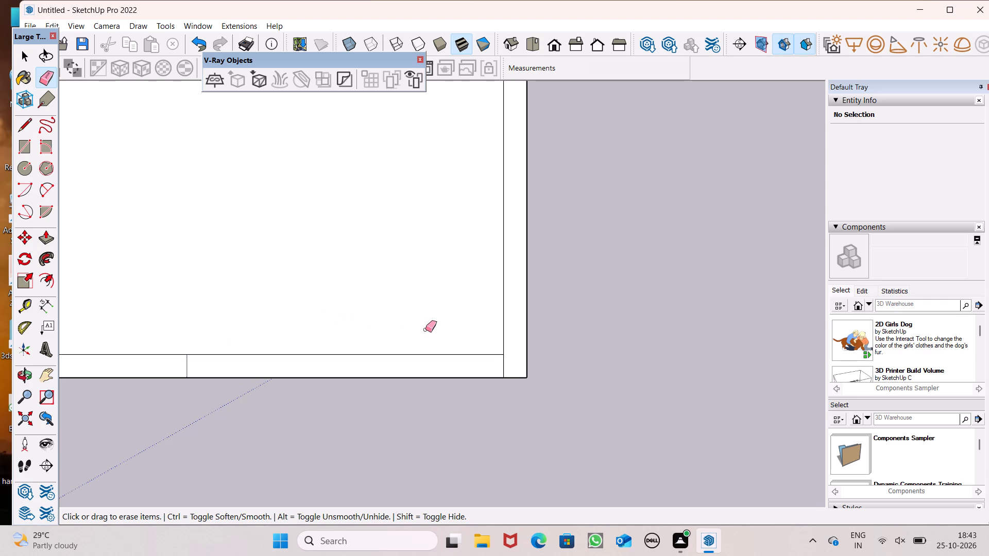
{"action": "scroll", "coordinate": [425, 329], "scroll_direction": "down", "scroll_amount": 1}
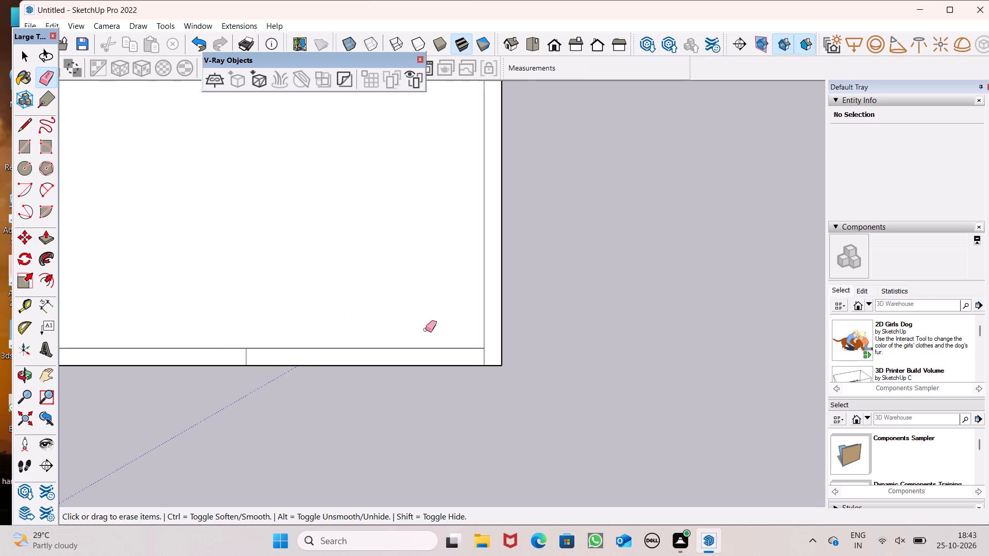
{"action": "scroll", "coordinate": [425, 329], "scroll_direction": "down", "scroll_amount": 1}
{"action": "scroll", "coordinate": [337, 362], "scroll_direction": "up", "scroll_amount": 6}
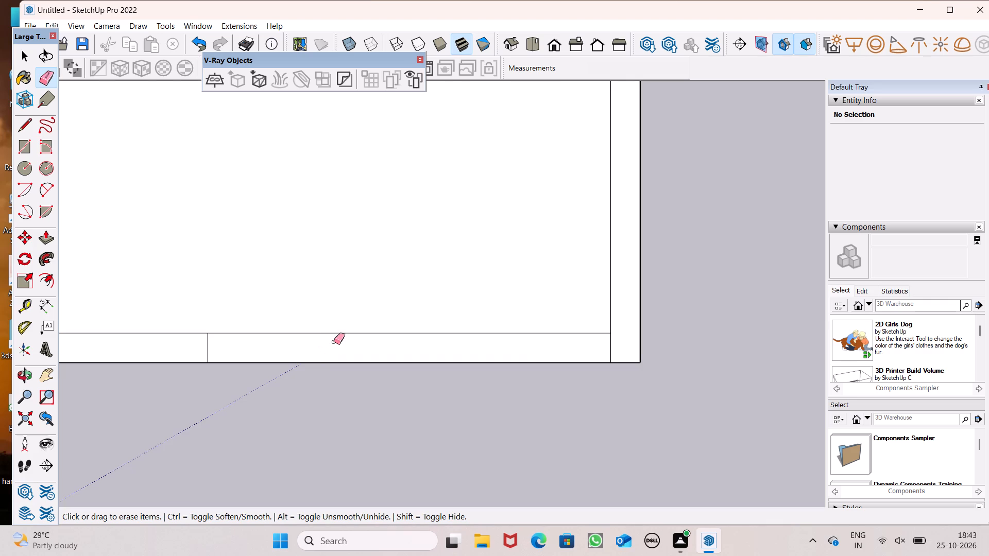
{"action": "scroll", "coordinate": [524, 361], "scroll_direction": "down", "scroll_amount": 6}
{"action": "key", "text": "space"}
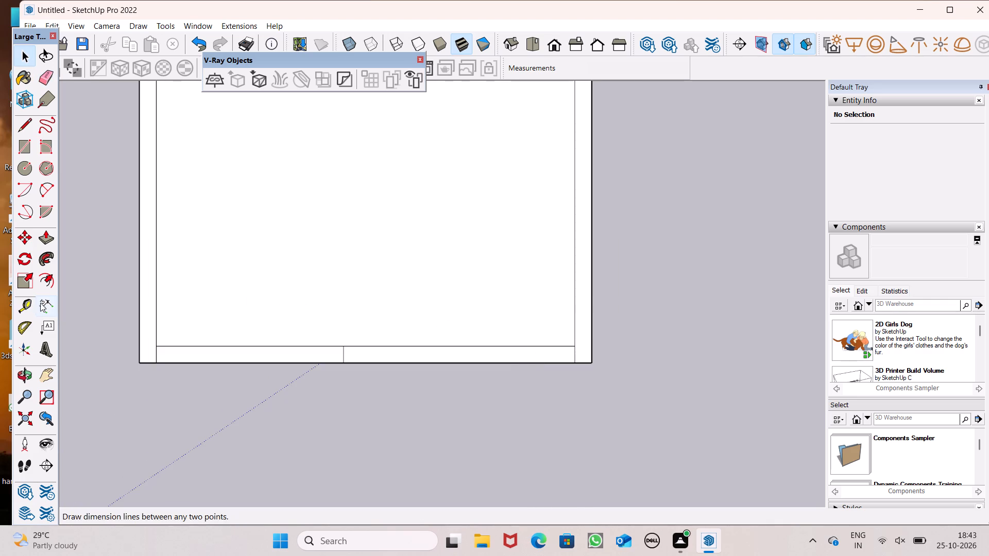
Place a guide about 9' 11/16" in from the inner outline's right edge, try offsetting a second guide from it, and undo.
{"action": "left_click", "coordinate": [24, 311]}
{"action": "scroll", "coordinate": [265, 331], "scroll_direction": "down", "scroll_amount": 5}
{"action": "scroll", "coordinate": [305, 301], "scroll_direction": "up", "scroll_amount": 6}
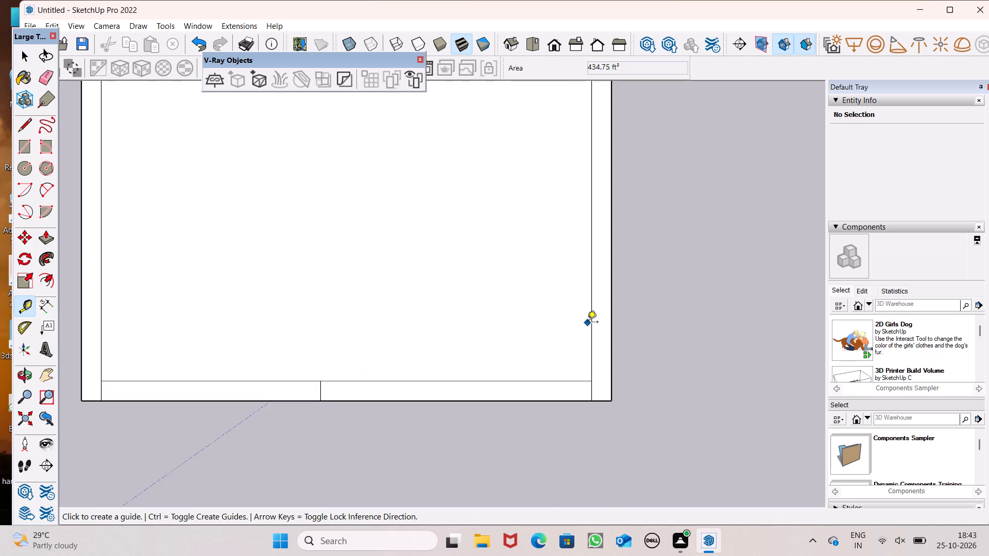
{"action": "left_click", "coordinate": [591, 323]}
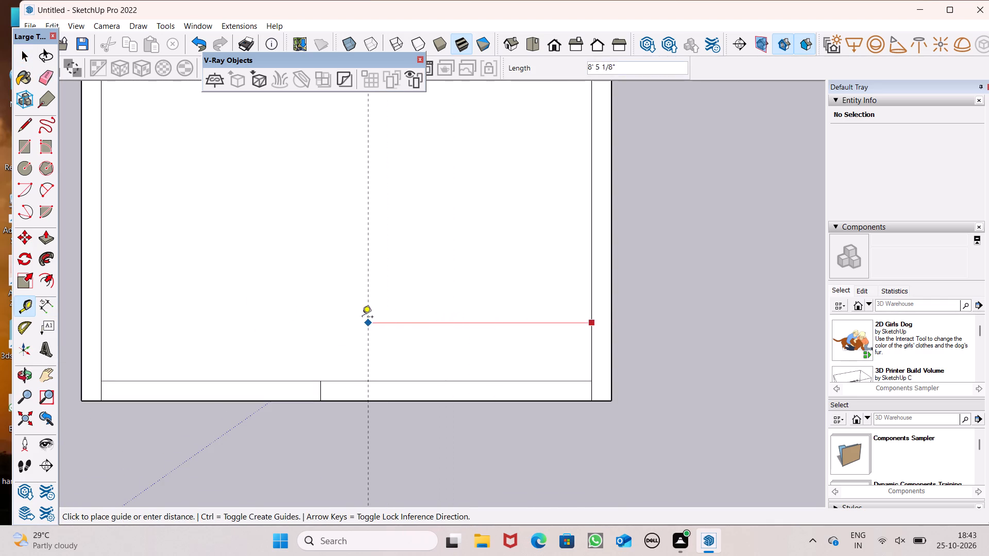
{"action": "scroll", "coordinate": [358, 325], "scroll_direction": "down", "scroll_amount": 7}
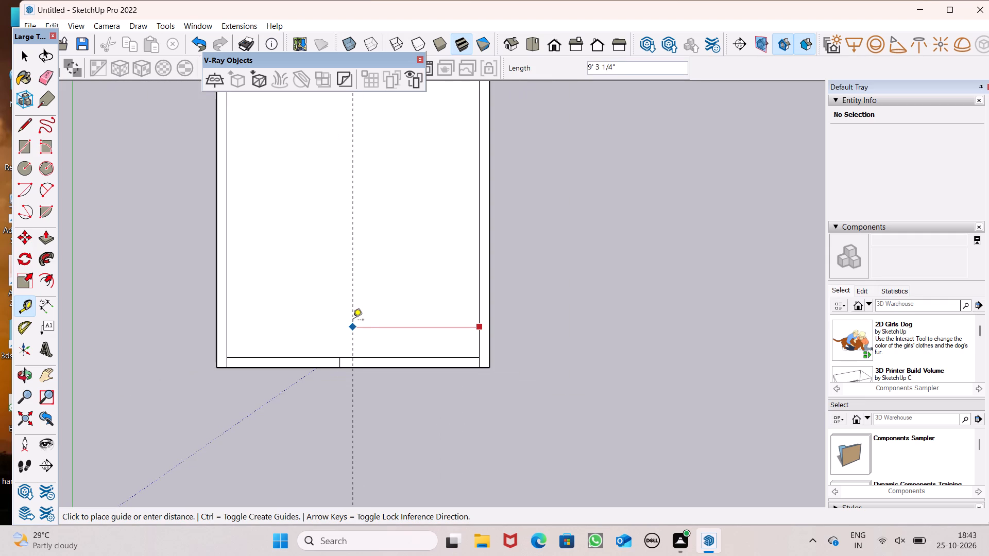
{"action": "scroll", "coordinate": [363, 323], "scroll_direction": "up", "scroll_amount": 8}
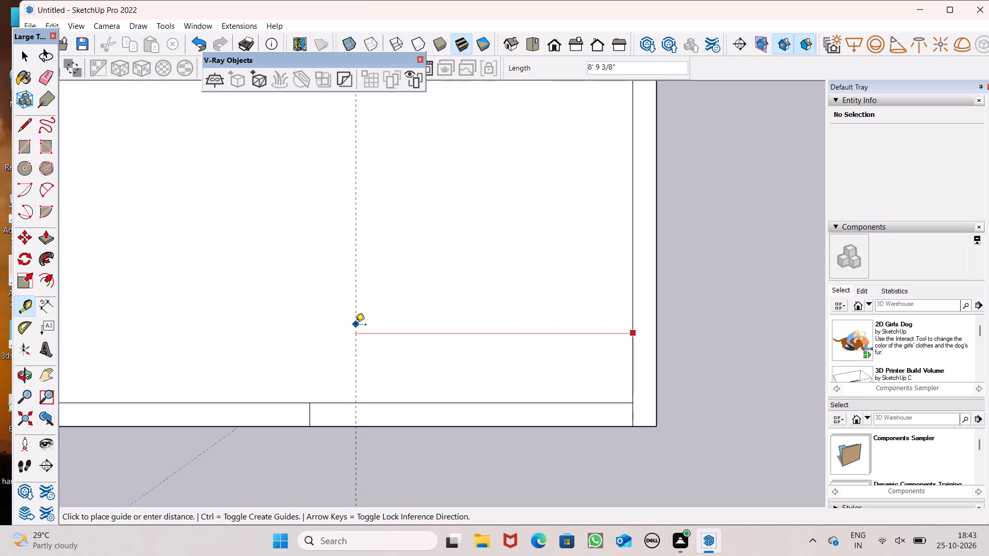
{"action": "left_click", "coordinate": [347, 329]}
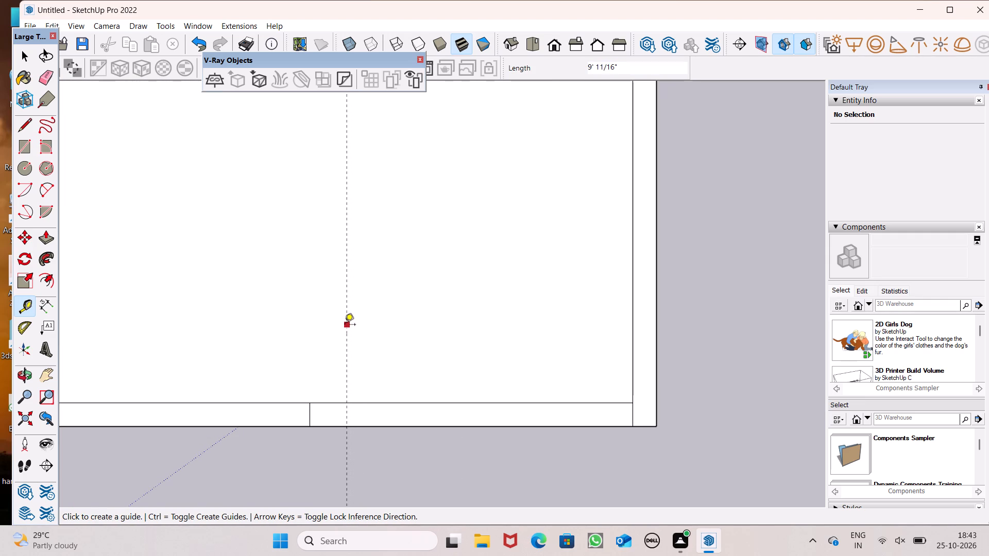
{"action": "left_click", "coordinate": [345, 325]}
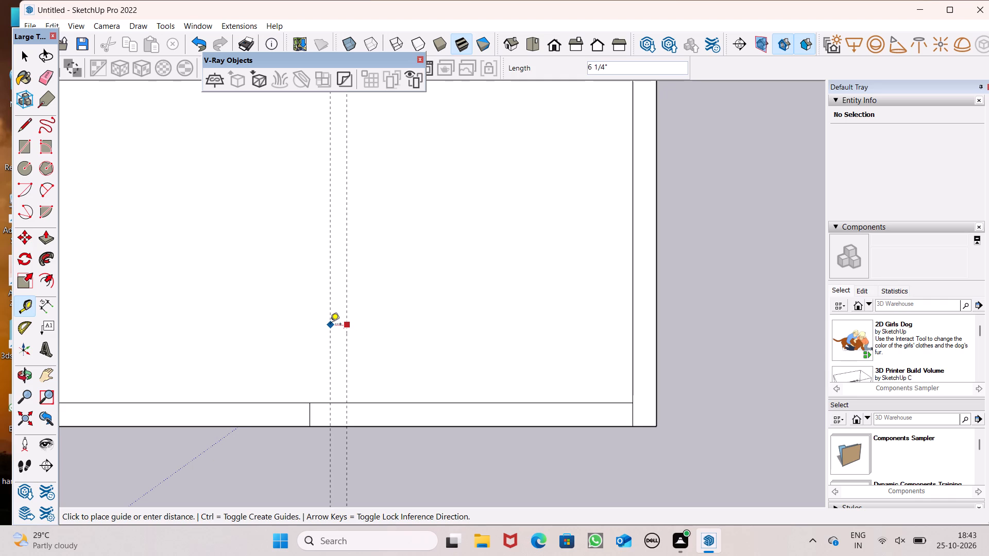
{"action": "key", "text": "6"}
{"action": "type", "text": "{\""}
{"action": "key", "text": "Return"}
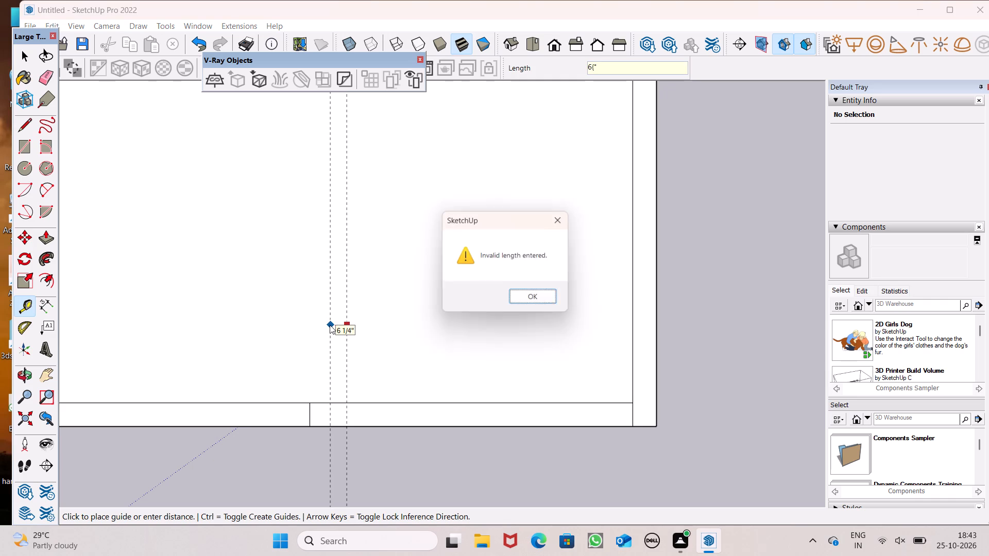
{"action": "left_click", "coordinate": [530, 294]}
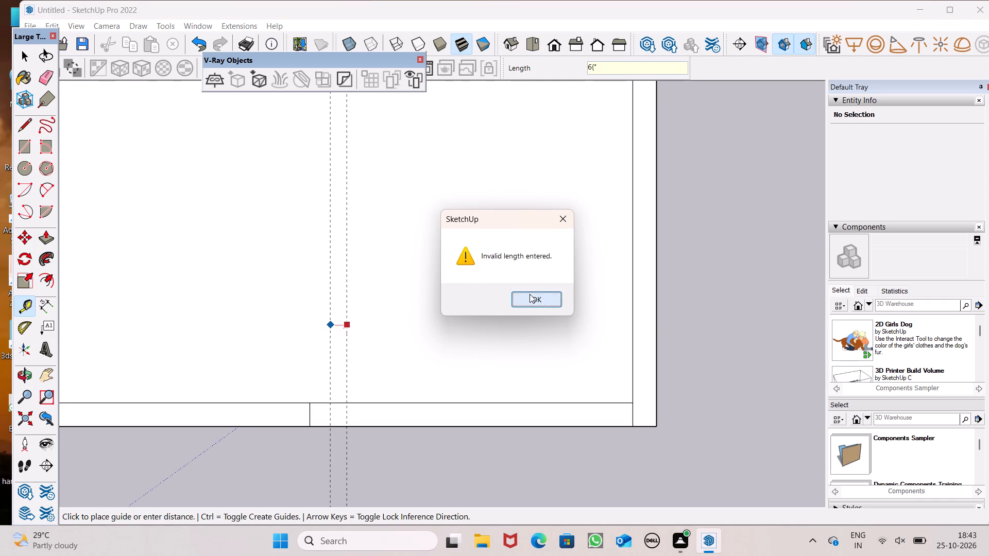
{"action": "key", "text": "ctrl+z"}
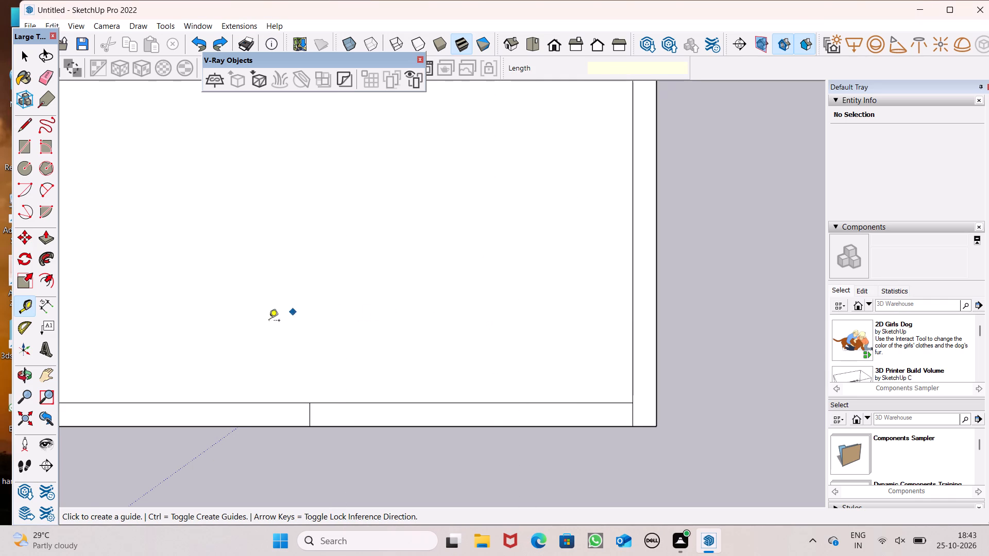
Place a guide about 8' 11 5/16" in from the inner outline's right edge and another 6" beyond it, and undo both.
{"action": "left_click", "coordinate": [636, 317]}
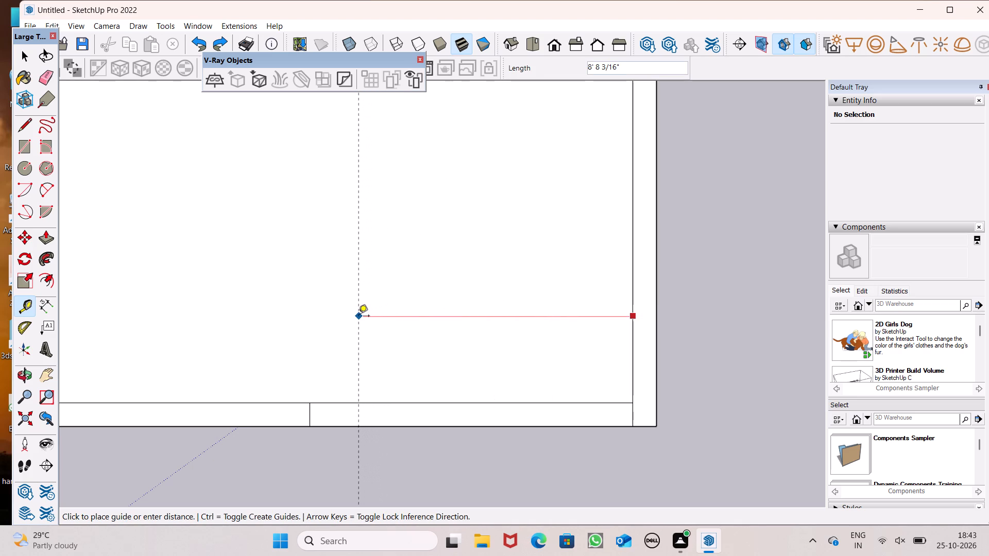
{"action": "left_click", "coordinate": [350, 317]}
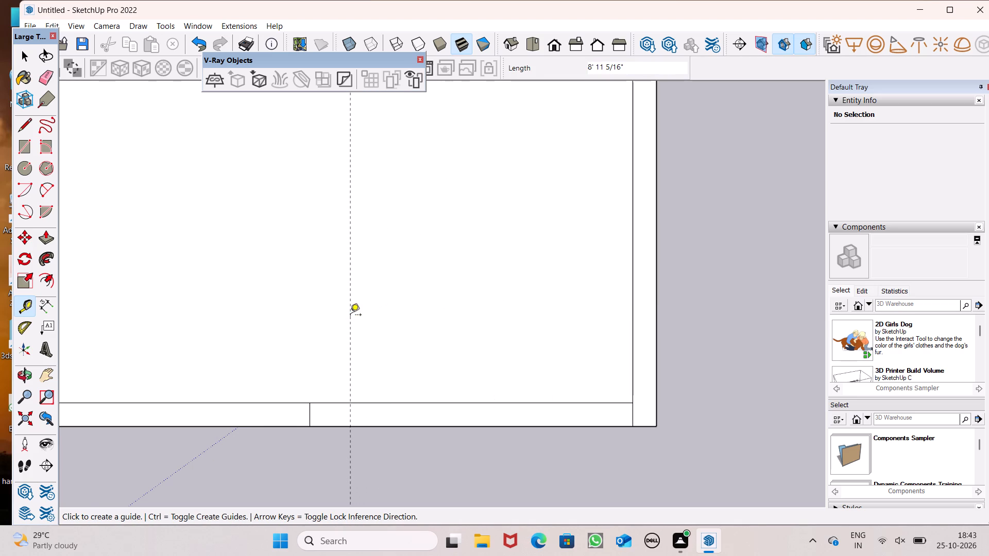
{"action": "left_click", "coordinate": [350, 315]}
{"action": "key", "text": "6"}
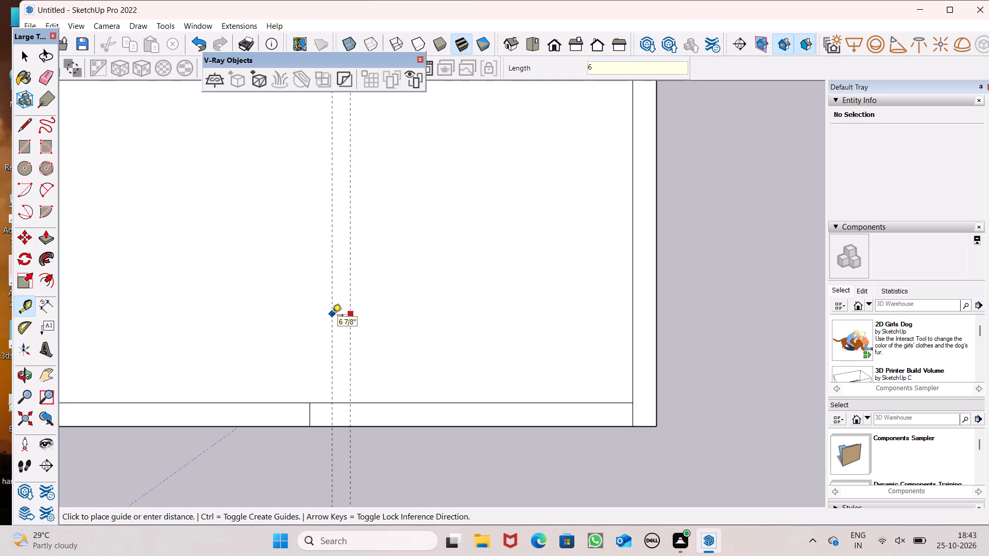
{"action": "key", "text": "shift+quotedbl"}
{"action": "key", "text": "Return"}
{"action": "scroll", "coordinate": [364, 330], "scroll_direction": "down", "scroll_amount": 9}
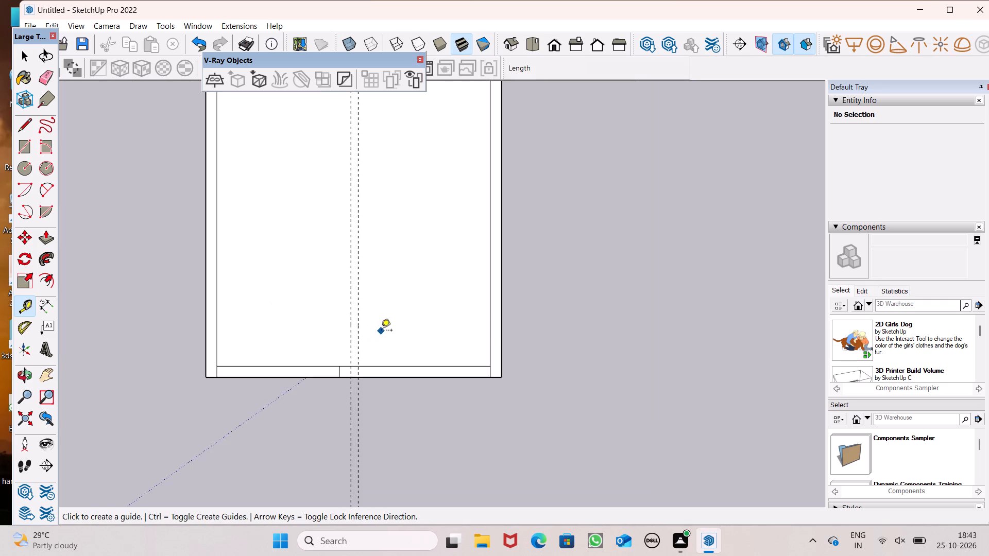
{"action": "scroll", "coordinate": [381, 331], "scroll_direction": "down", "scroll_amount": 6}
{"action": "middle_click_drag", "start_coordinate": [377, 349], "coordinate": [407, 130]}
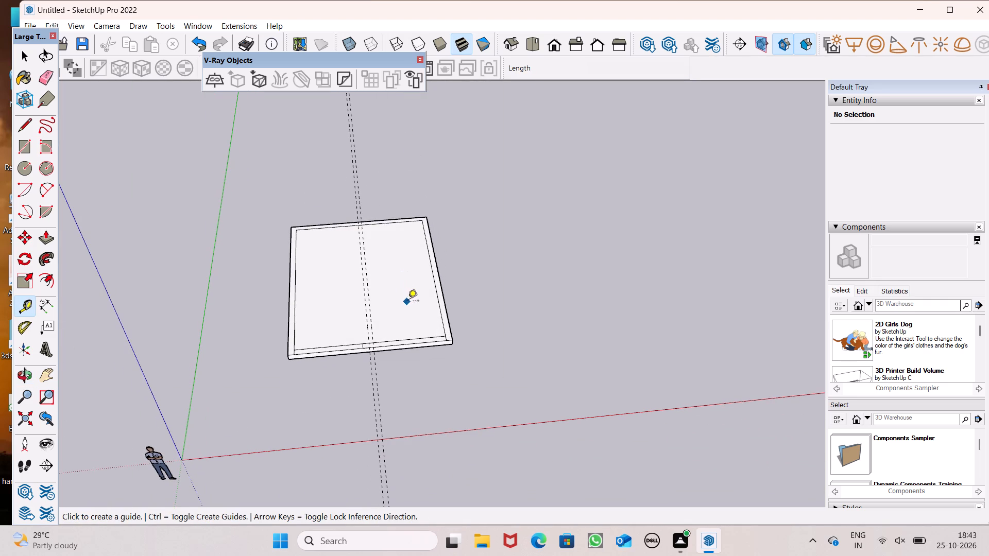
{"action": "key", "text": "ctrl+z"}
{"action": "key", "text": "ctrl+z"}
Place a guide about 8' 11 9/16" in from the inner outline's right edge and another 6" beyond it.
{"action": "middle_click_drag", "start_coordinate": [404, 322], "coordinate": [337, 259]}
{"action": "scroll", "coordinate": [333, 320], "scroll_direction": "up", "scroll_amount": 2}
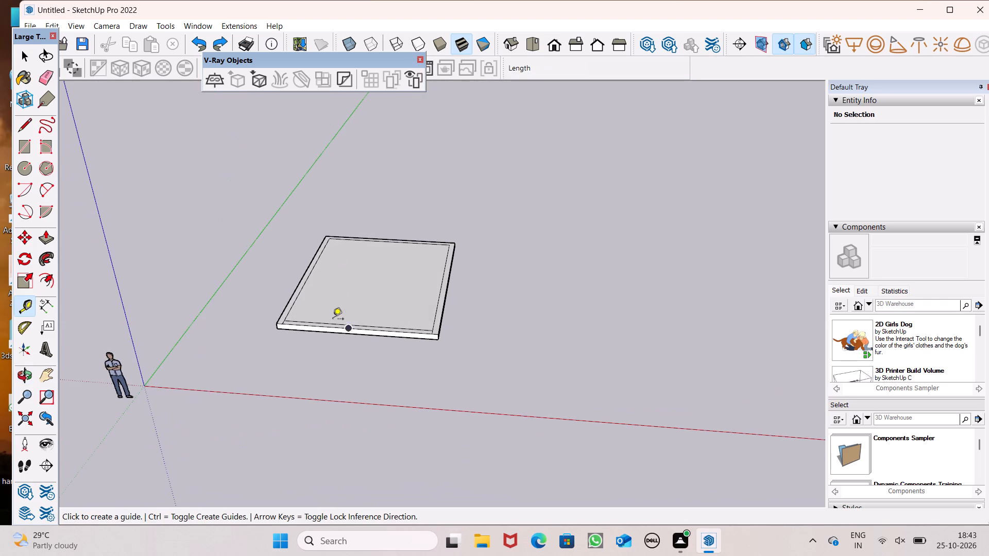
{"action": "scroll", "coordinate": [333, 320], "scroll_direction": "up", "scroll_amount": 15}
{"action": "scroll", "coordinate": [410, 289], "scroll_direction": "down", "scroll_amount": 6}
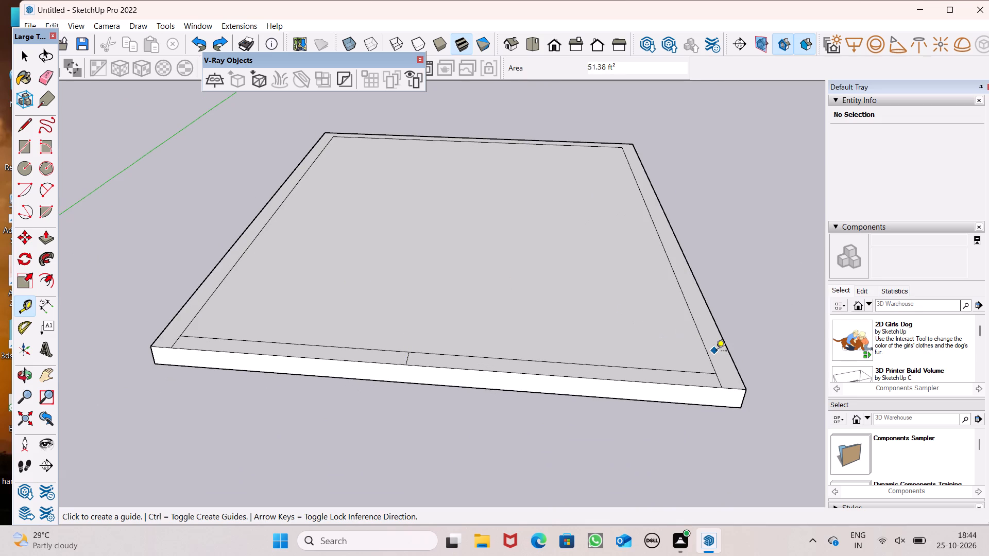
{"action": "left_click_drag", "start_coordinate": [710, 353], "coordinate": [700, 353]}
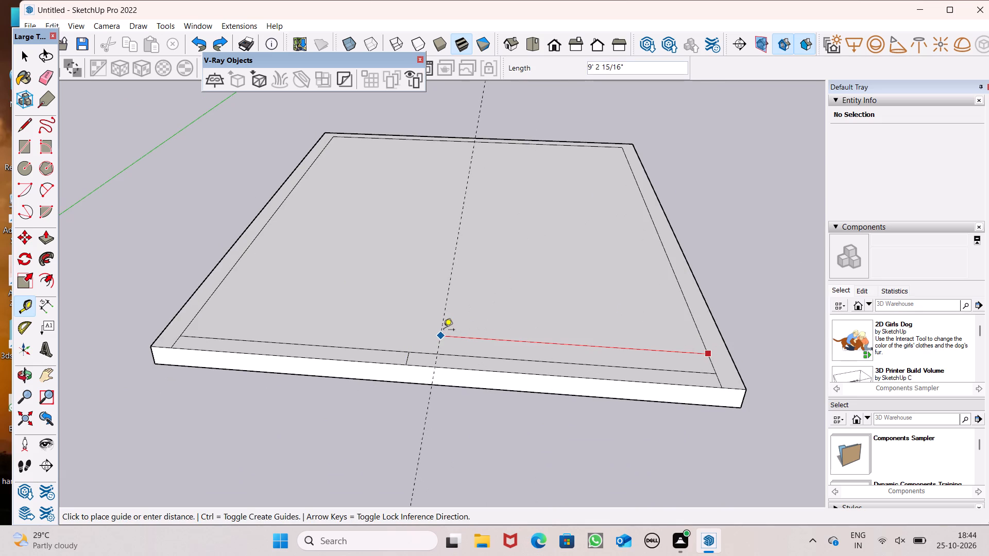
{"action": "left_click", "coordinate": [449, 331]}
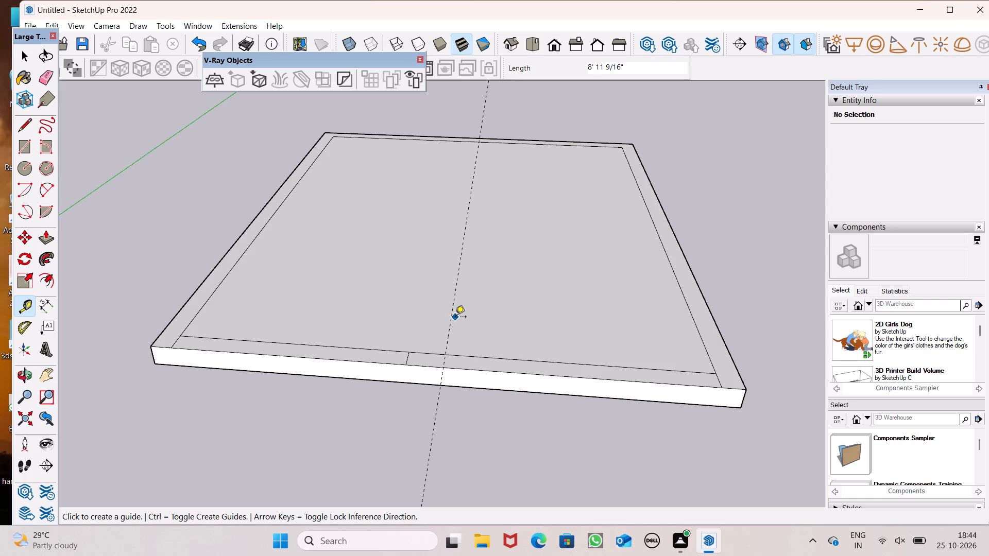
{"action": "left_click", "coordinate": [451, 320]}
{"action": "key", "text": "6"}
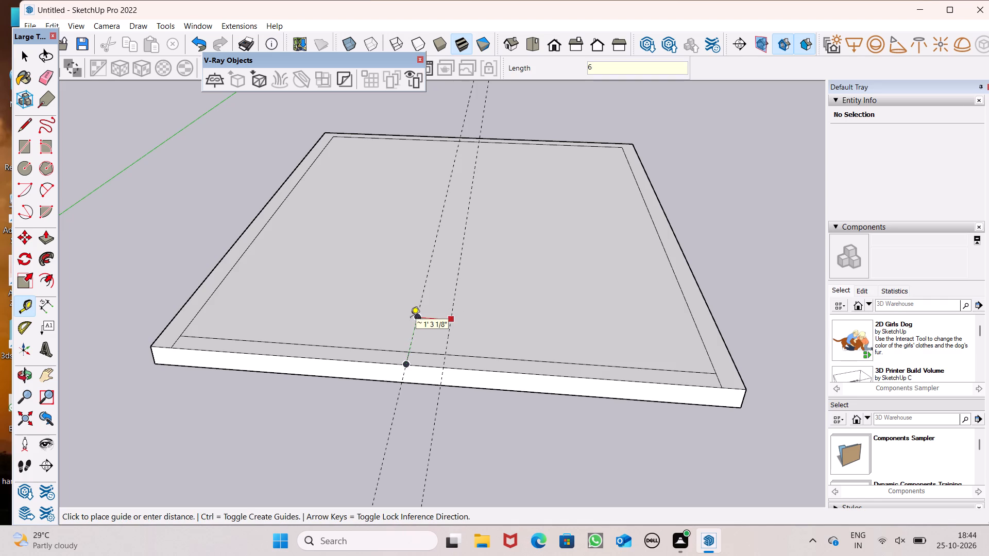
{"action": "key", "text": "shift+quotedbl"}
{"action": "key", "text": "Return"}
{"action": "key", "text": "space"}
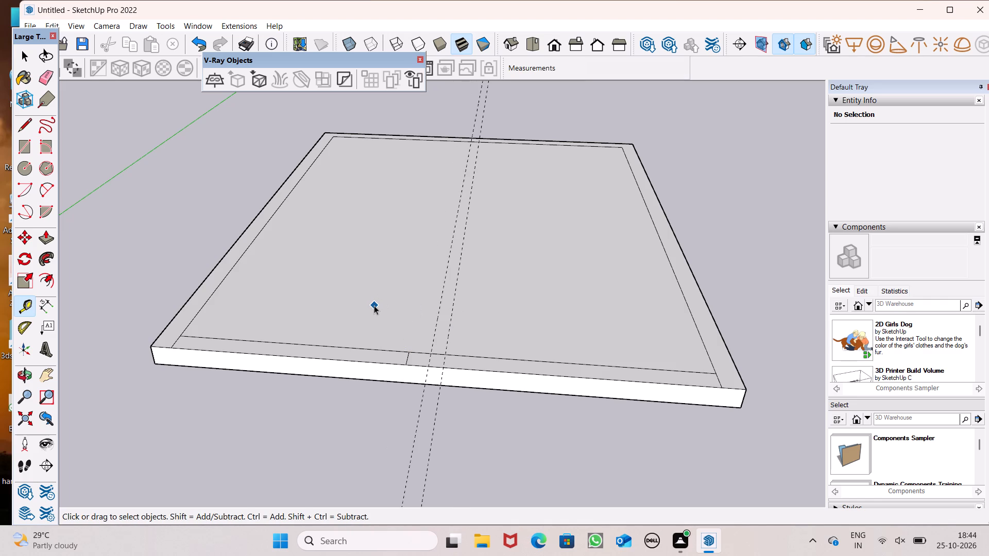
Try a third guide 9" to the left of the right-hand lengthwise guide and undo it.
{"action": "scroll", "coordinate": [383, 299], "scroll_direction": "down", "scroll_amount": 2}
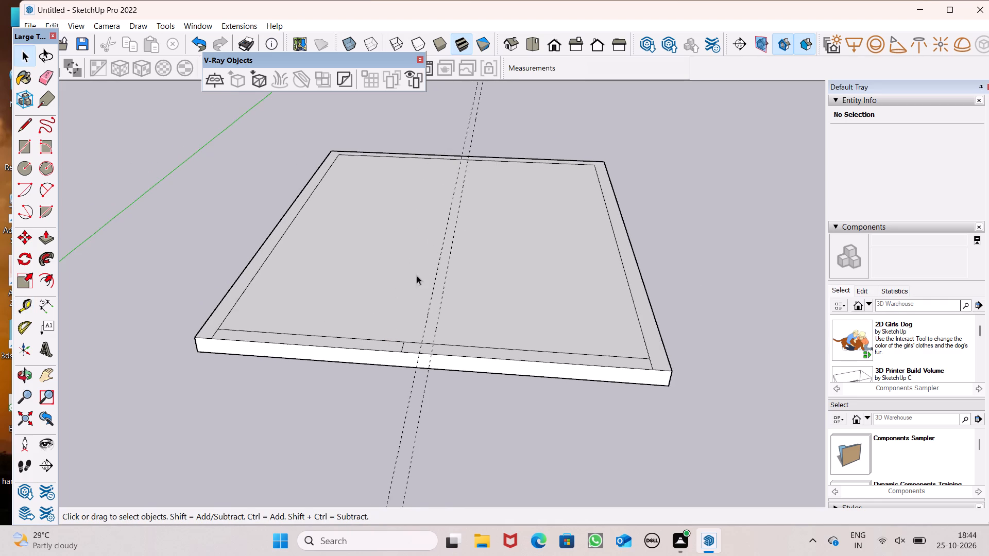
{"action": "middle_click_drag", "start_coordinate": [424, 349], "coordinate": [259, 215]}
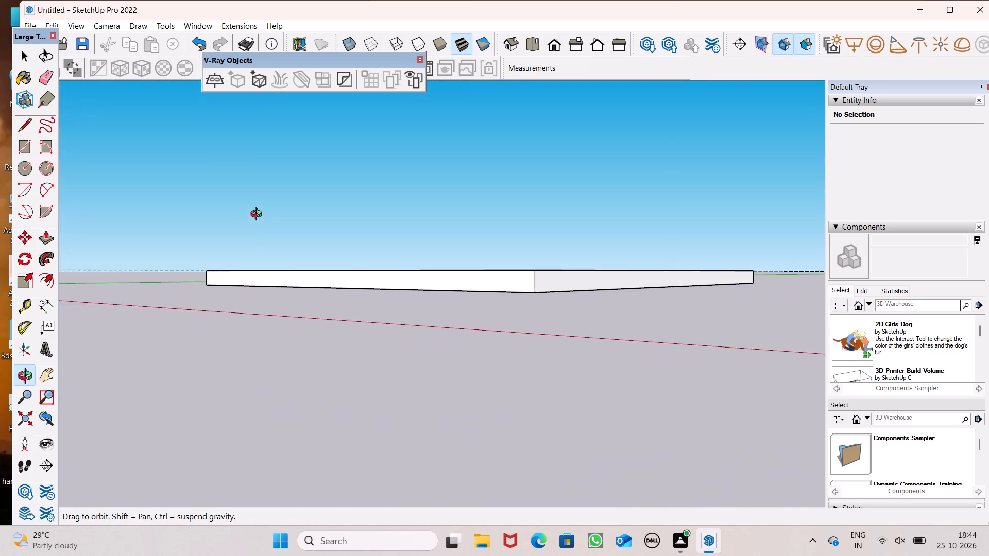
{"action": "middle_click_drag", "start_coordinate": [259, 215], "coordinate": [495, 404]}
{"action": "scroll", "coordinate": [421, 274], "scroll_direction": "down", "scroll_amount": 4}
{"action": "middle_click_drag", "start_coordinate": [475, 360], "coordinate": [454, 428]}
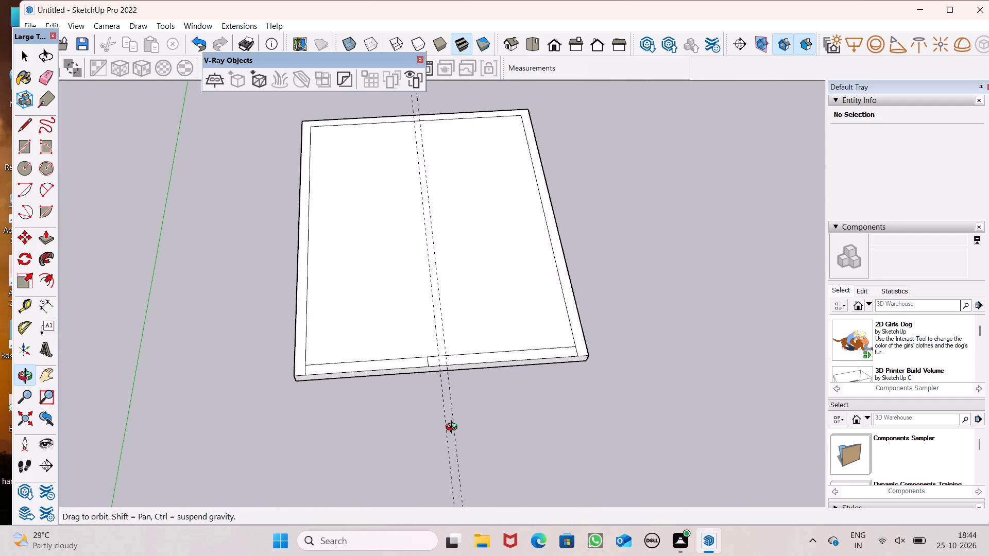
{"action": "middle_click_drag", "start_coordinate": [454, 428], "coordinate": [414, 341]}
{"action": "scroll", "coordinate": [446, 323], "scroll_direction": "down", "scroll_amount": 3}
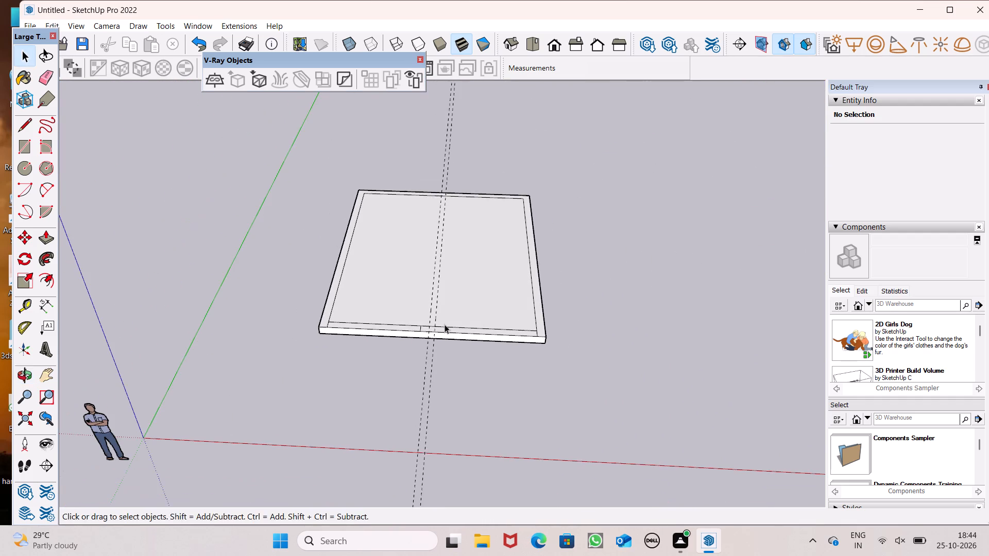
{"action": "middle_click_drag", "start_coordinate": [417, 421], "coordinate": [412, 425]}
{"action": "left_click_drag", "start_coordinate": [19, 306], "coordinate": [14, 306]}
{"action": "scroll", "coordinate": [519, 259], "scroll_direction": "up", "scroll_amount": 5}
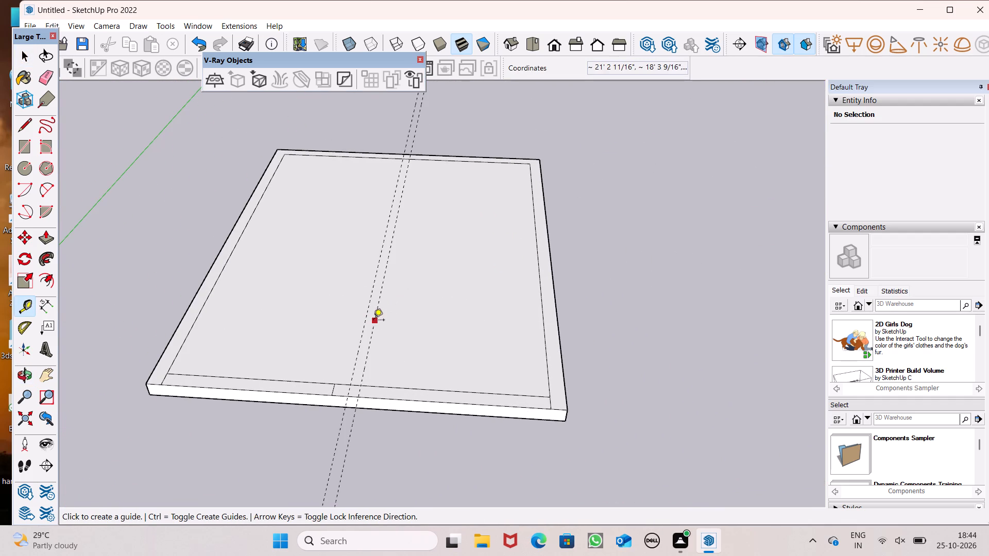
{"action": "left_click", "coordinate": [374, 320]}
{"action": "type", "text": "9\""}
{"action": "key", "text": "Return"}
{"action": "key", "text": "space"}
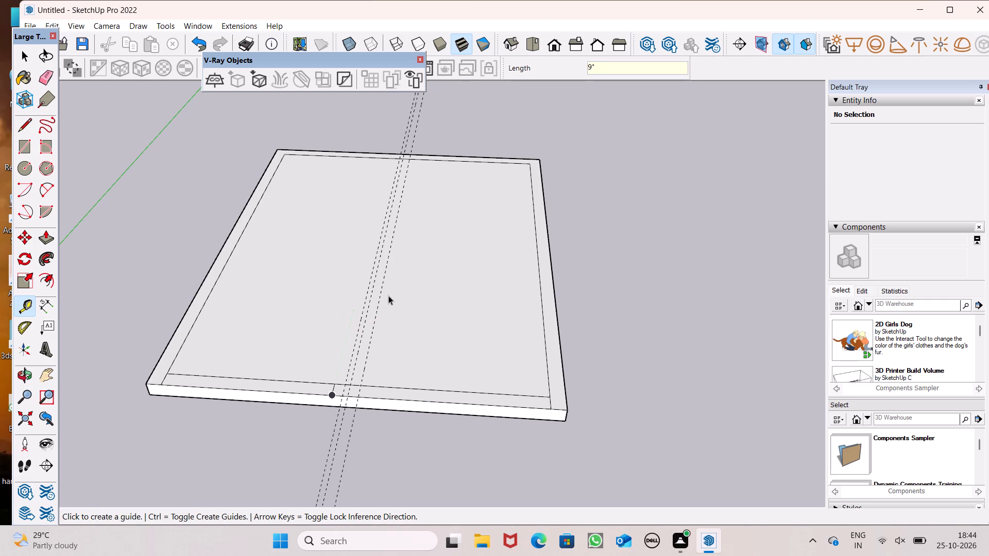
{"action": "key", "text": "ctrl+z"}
Draw a 6" by 23' 6" rectangle between the two guides, from the inner outline's back edge to its front edge.
{"action": "middle_click_drag", "start_coordinate": [401, 327], "coordinate": [435, 355]}
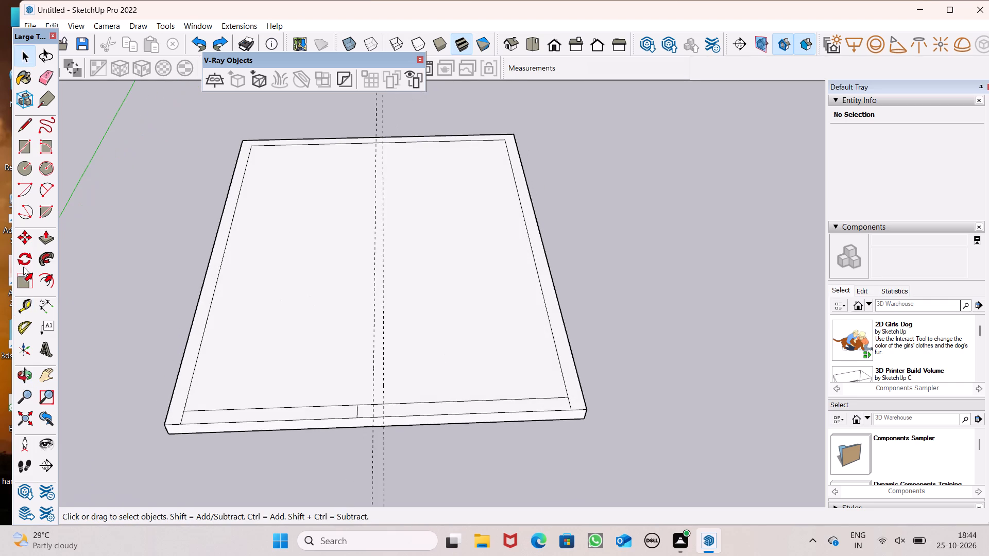
{"action": "left_click", "coordinate": [27, 144]}
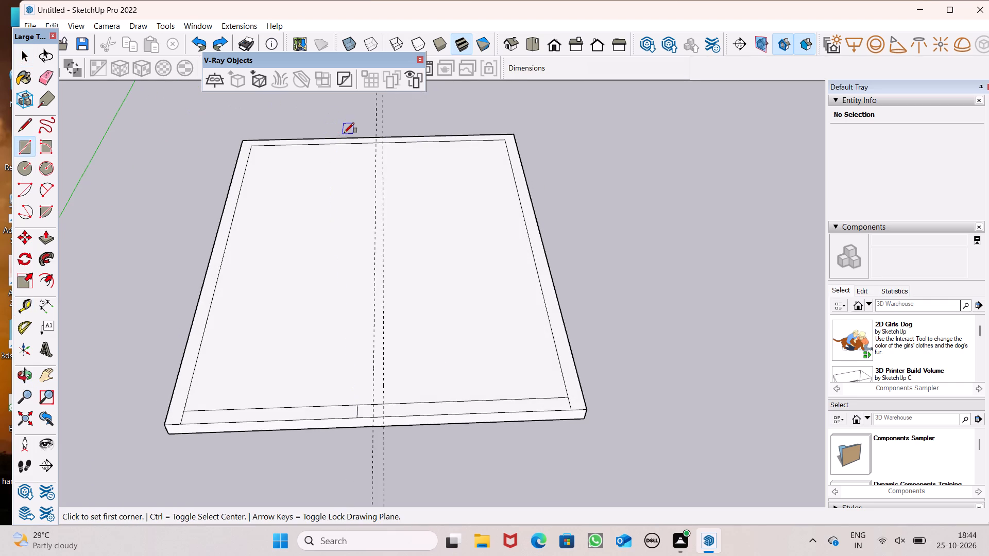
{"action": "left_click", "coordinate": [378, 141]}
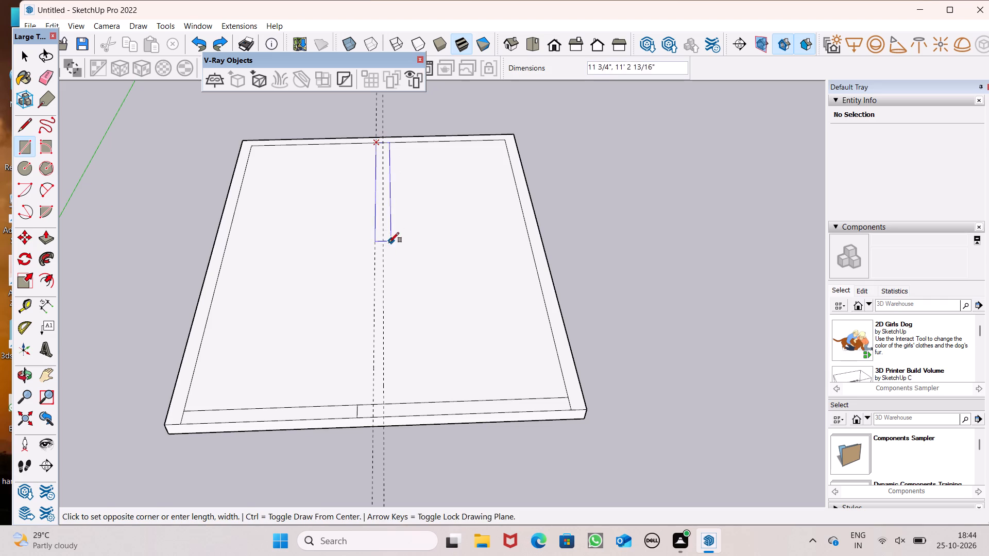
{"action": "left_click", "coordinate": [385, 401]}
{"action": "scroll", "coordinate": [273, 314], "scroll_direction": "down", "scroll_amount": 4}
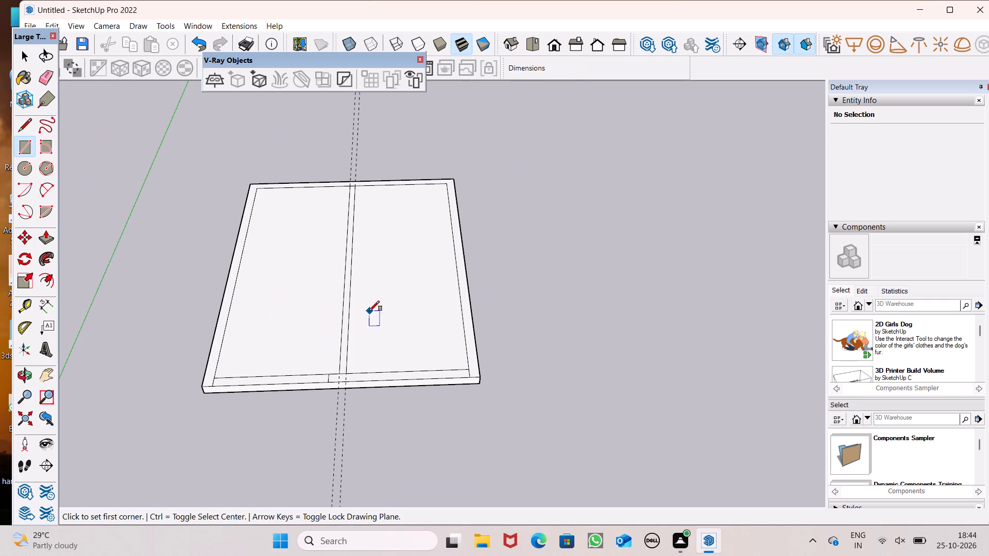
{"action": "key", "text": "space"}
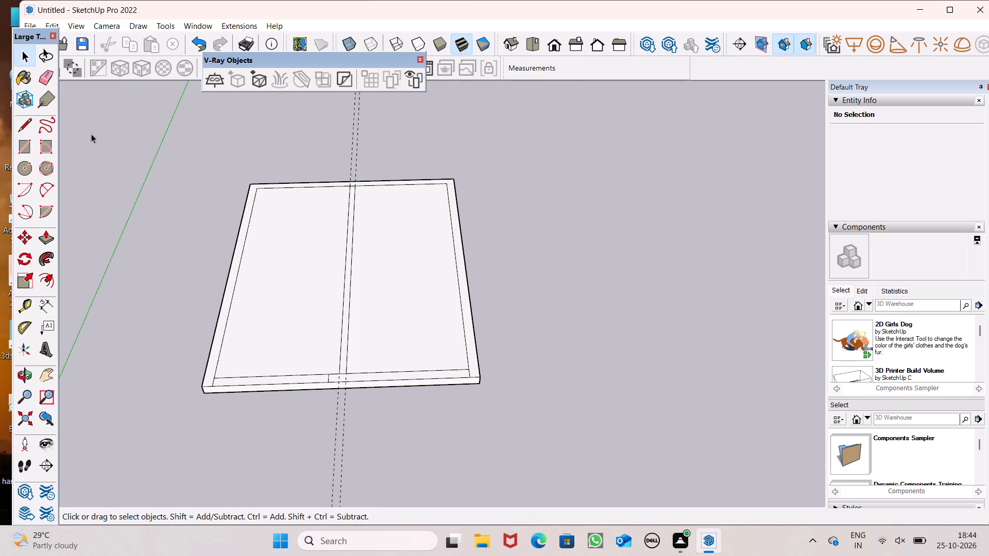
Erase the two lengthwise guides running along the central strip.
{"action": "left_click", "coordinate": [52, 72]}
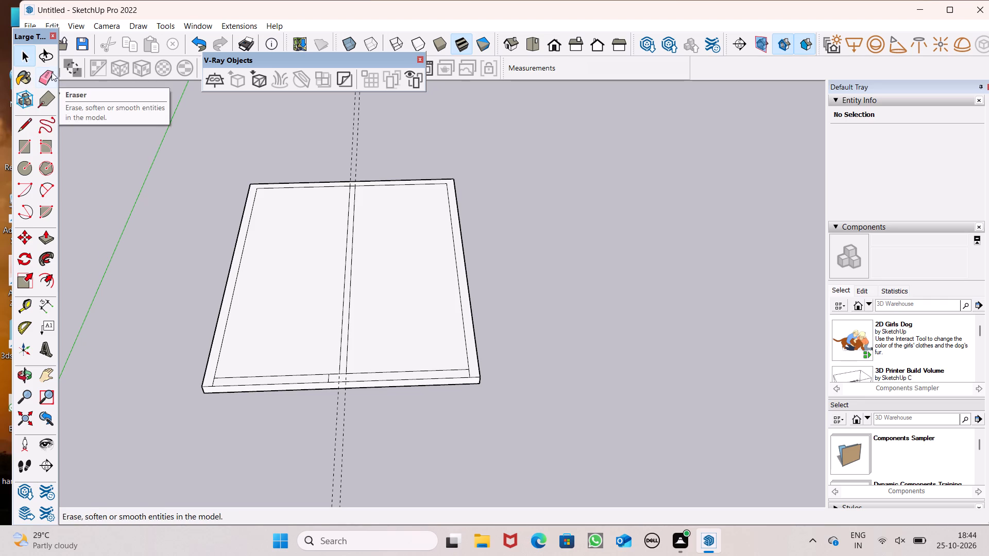
{"action": "left_click_drag", "start_coordinate": [318, 113], "coordinate": [363, 141]}
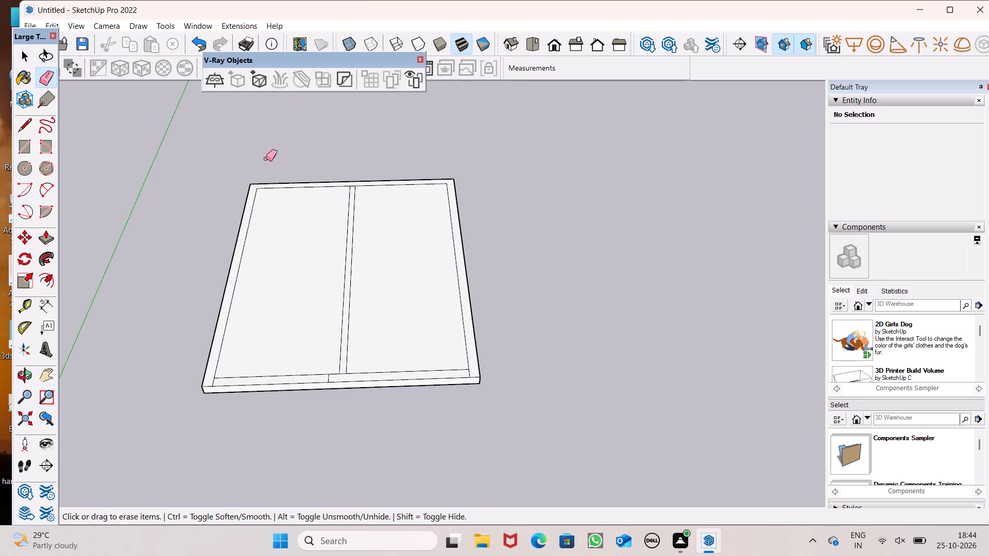
{"action": "key", "text": "space"}
Place a cross guide about 5' 8 5/16" in from the inner outline's front edge and another 6" behind it.
{"action": "left_click", "coordinate": [21, 310]}
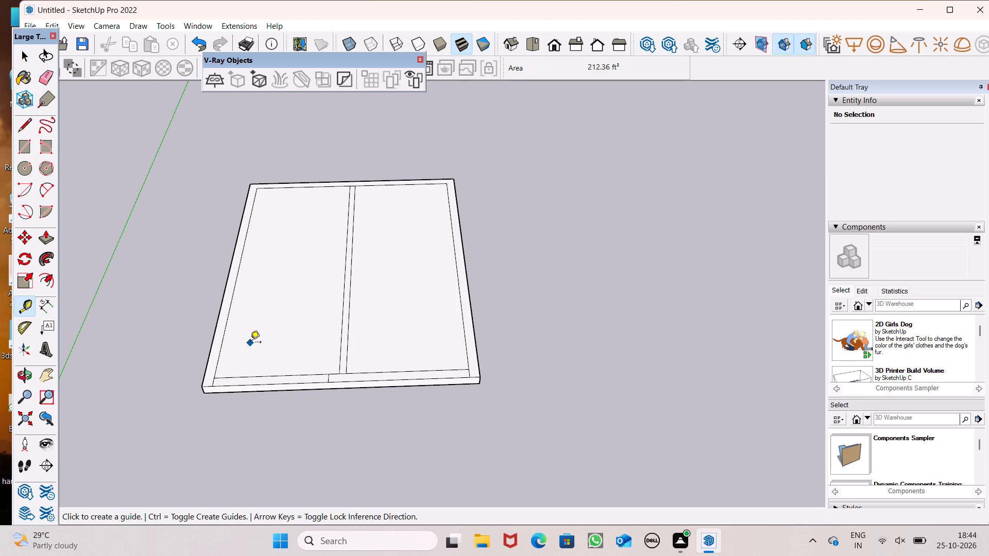
{"action": "scroll", "coordinate": [279, 363], "scroll_direction": "up", "scroll_amount": 4}
{"action": "left_click", "coordinate": [266, 383]}
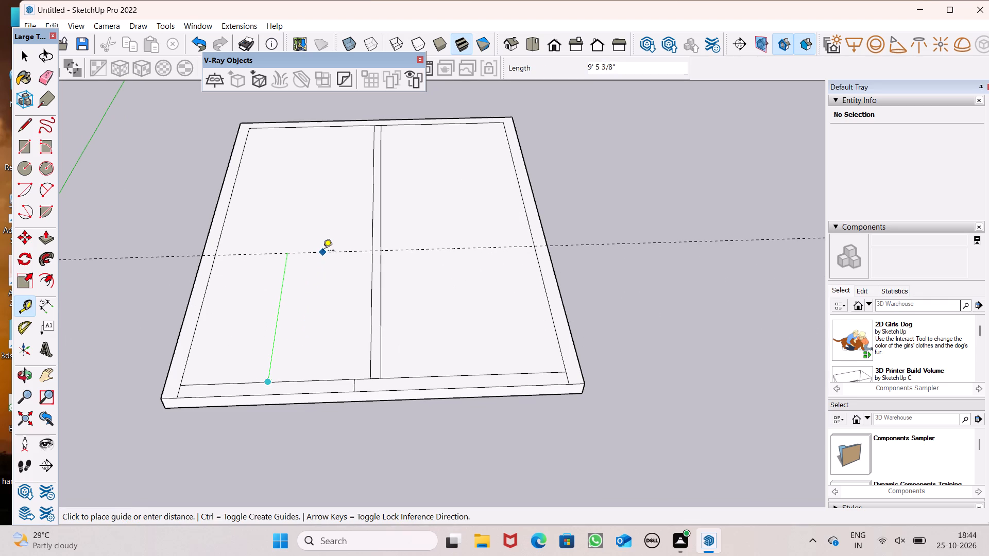
{"action": "scroll", "coordinate": [313, 286], "scroll_direction": "down", "scroll_amount": 1}
{"action": "middle_click_drag", "start_coordinate": [325, 299], "coordinate": [320, 314]}
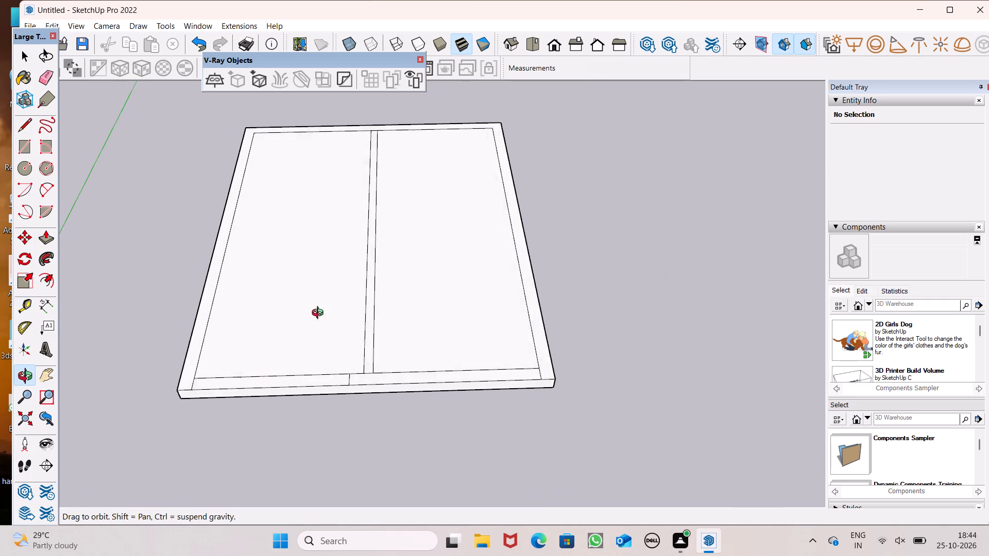
{"action": "middle_click_drag", "start_coordinate": [320, 314], "coordinate": [306, 386]}
{"action": "scroll", "coordinate": [315, 342], "scroll_direction": "up", "scroll_amount": 6}
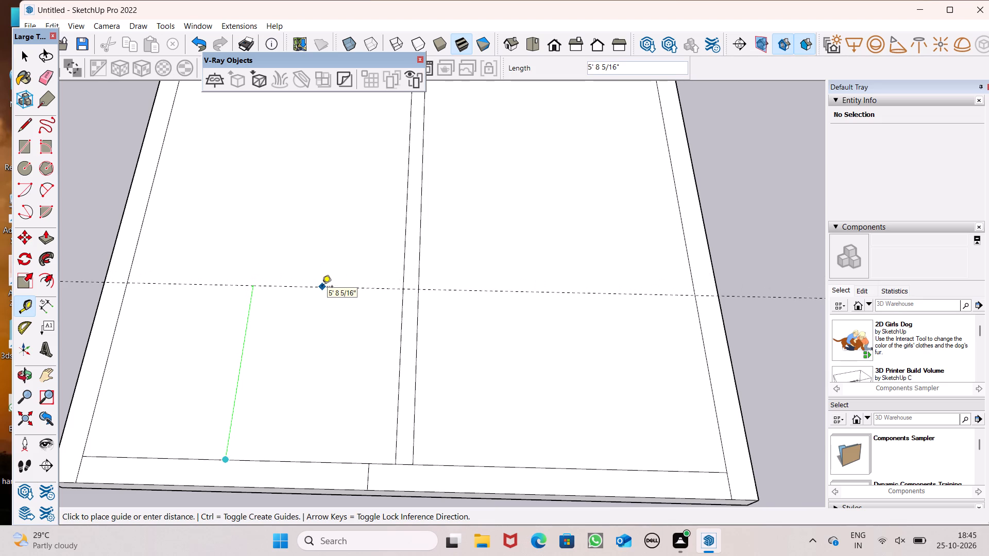
{"action": "left_click", "coordinate": [322, 287]}
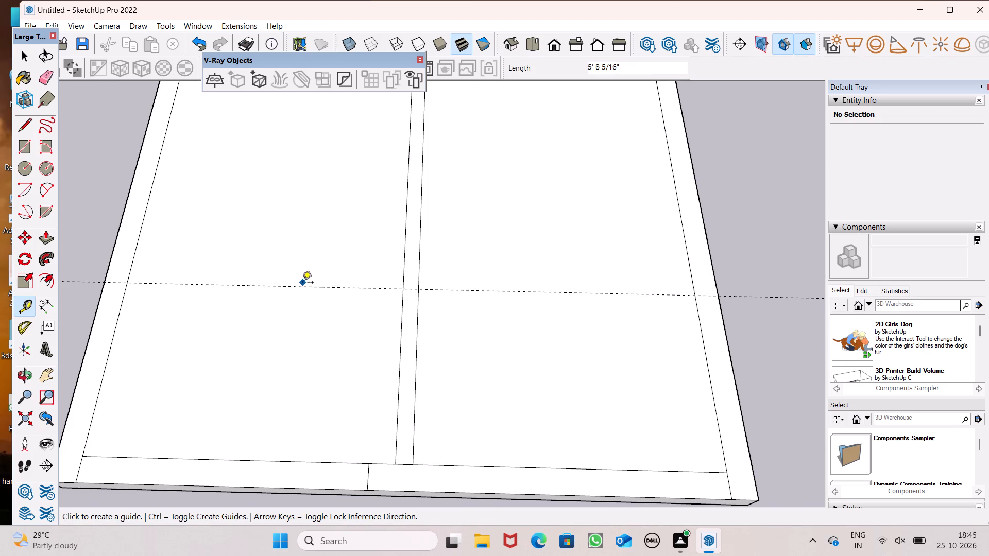
{"action": "left_click", "coordinate": [302, 284]}
{"action": "type", "text": "6\""}
{"action": "key", "text": "Return"}
{"action": "key", "text": "space"}
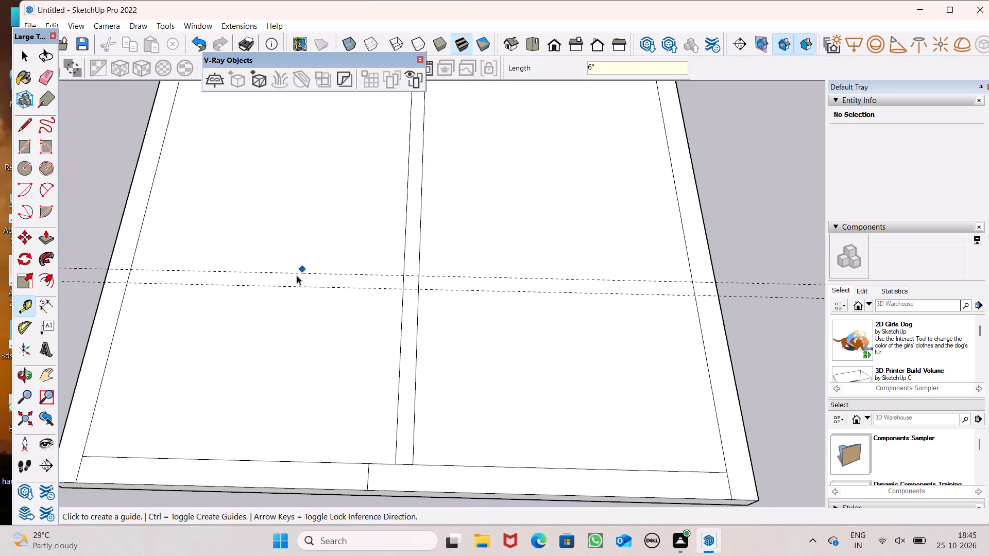
Move the central 6" strip slightly right, so its left edge is about 9' 4 3/4" from the inner outline's left edge.
{"action": "scroll", "coordinate": [297, 275], "scroll_direction": "down", "scroll_amount": 8}
{"action": "middle_click_drag", "start_coordinate": [346, 297], "coordinate": [349, 306]}
{"action": "middle_click", "coordinate": [349, 306]}
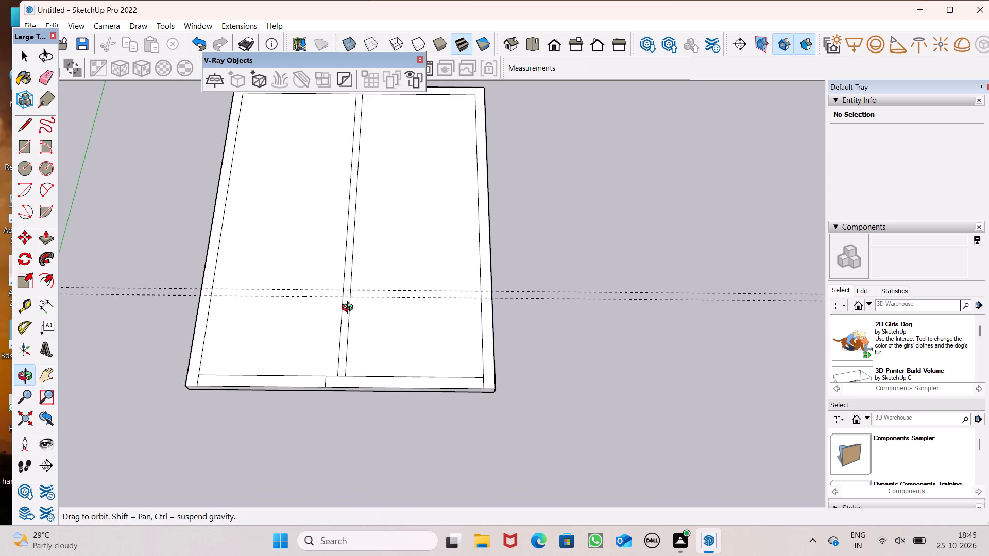
{"action": "scroll", "coordinate": [350, 309], "scroll_direction": "up", "scroll_amount": 3}
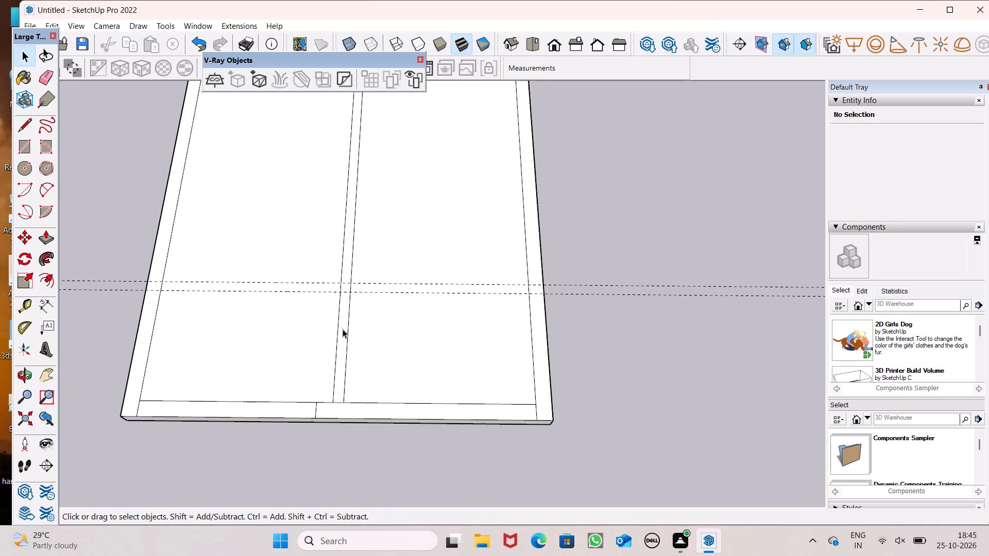
{"action": "double_click", "coordinate": [343, 329]}
{"action": "key", "text": "m"}
{"action": "key", "text": "Return"}
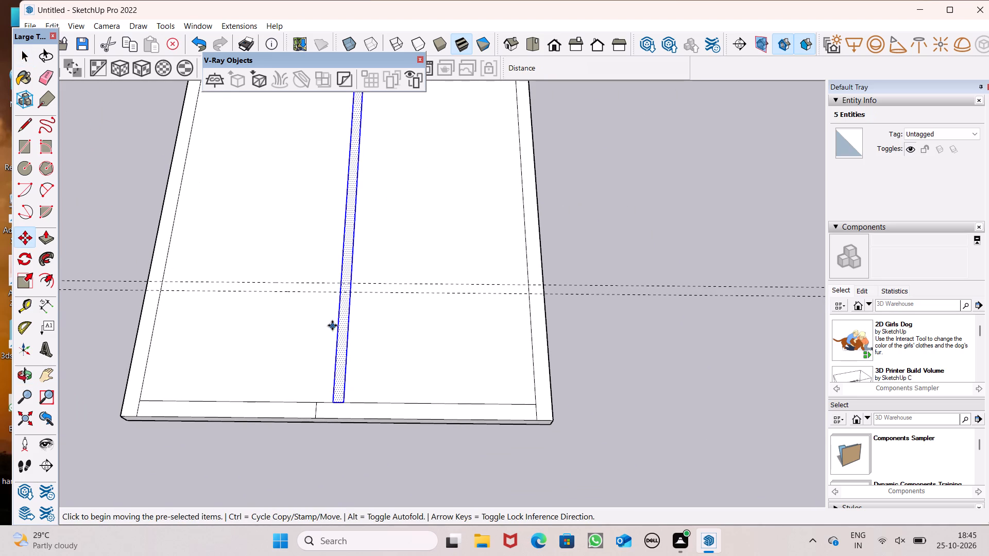
{"action": "left_click_drag", "start_coordinate": [354, 313], "coordinate": [366, 314]}
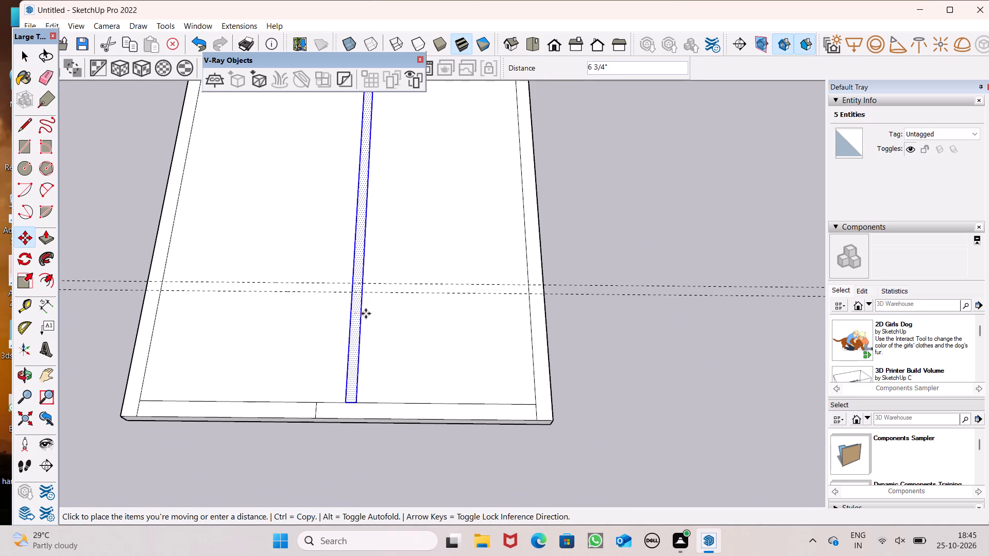
{"action": "left_click_drag", "start_coordinate": [366, 314], "coordinate": [362, 316]}
{"action": "key", "text": "space"}
{"action": "left_click", "coordinate": [594, 364]}
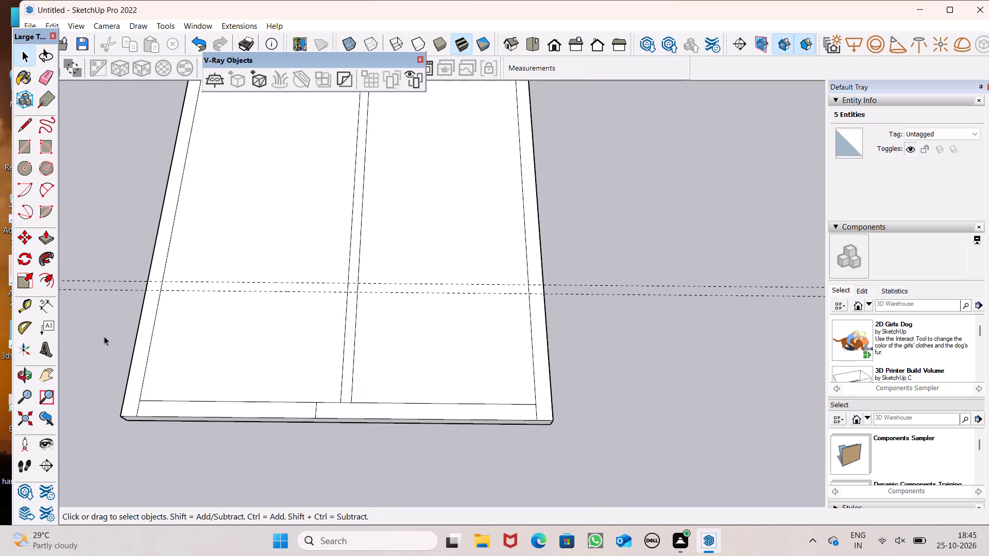
Draw a 6" by 9' 10 3/4" rectangle between the cross guides, from the inner outline's left edge to the central strip's right edge.
{"action": "left_click", "coordinate": [21, 141]}
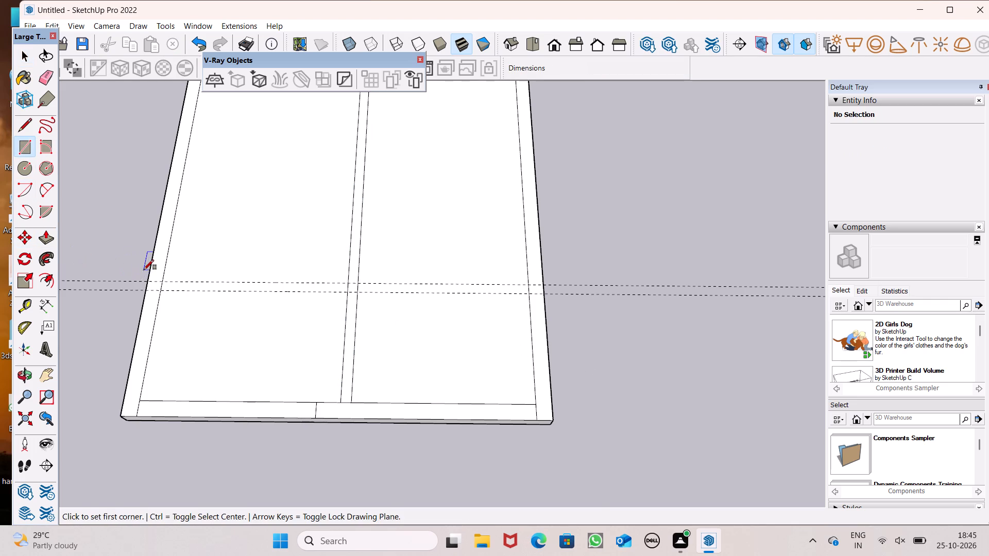
{"action": "left_click", "coordinate": [162, 279]}
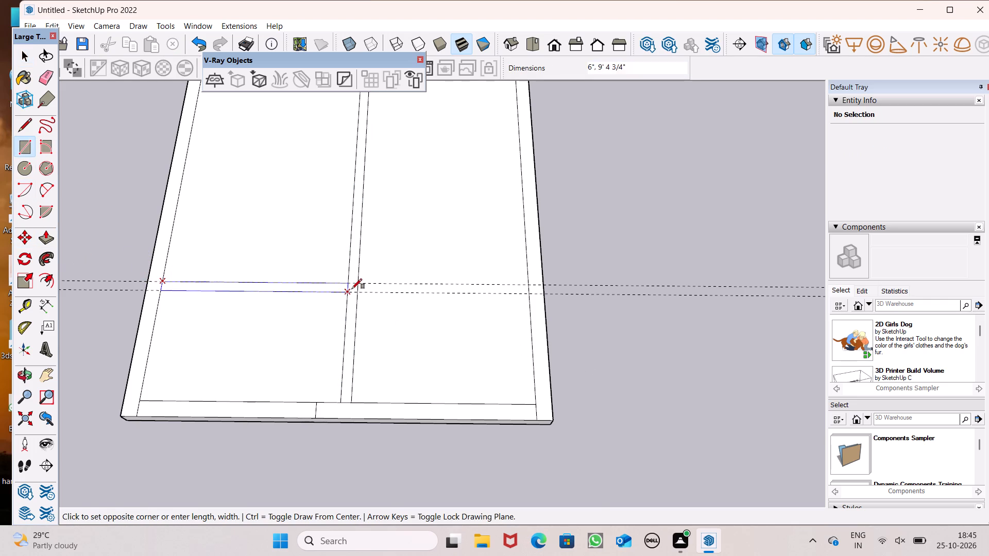
{"action": "left_click", "coordinate": [354, 291]}
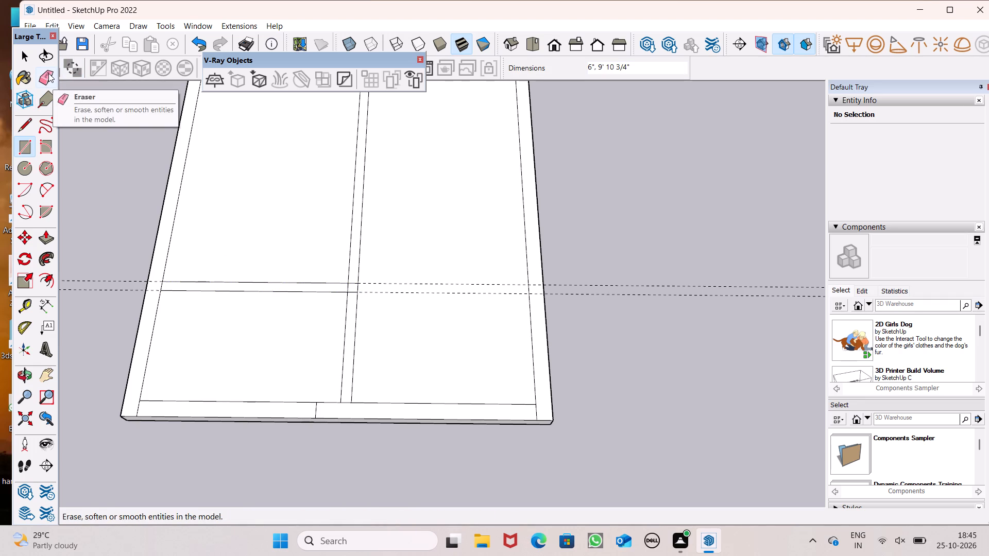
Erase the two cross guides, undoing any accidental erasure of the slab's edges.
{"action": "left_click_drag", "start_coordinate": [48, 73], "coordinate": [52, 81]}
{"action": "left_click_drag", "start_coordinate": [77, 219], "coordinate": [138, 337]}
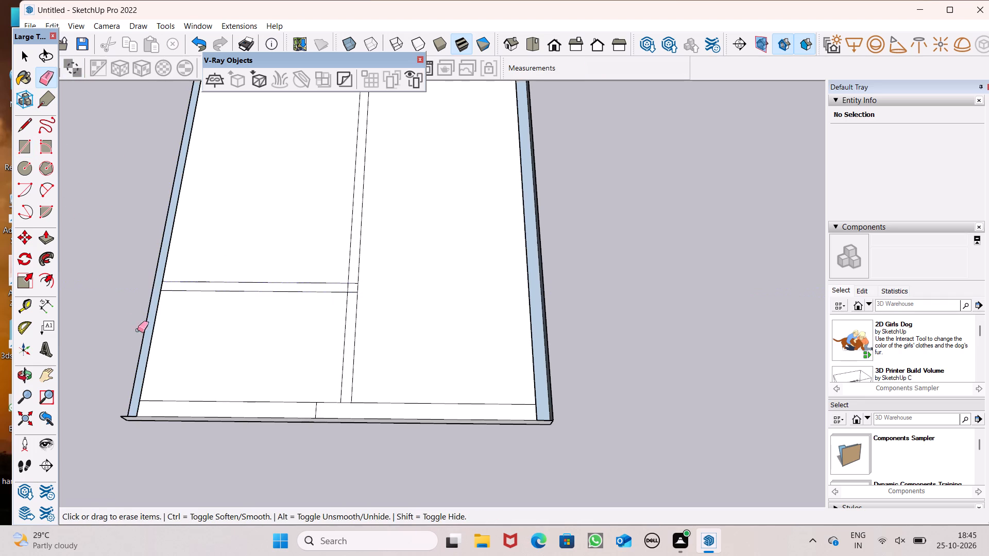
{"action": "key", "text": "ctrl+z"}
{"action": "left_click_drag", "start_coordinate": [93, 261], "coordinate": [90, 291]}
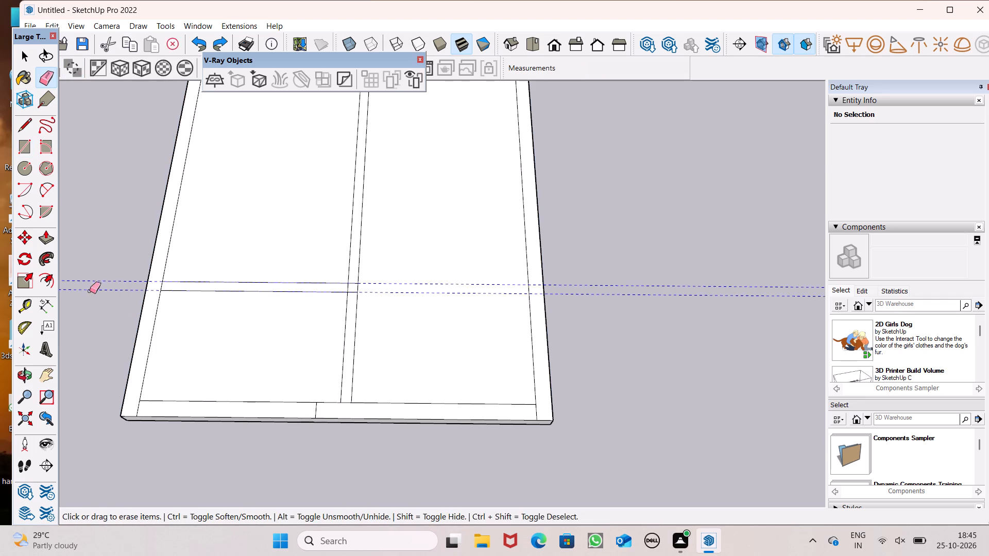
Erase the dashed cross guides running along the 6" cross strip.
{"action": "left_click_drag", "start_coordinate": [90, 291], "coordinate": [89, 290]}
{"action": "scroll", "coordinate": [94, 245], "scroll_direction": "down", "scroll_amount": 1}
{"action": "key", "text": "space"}
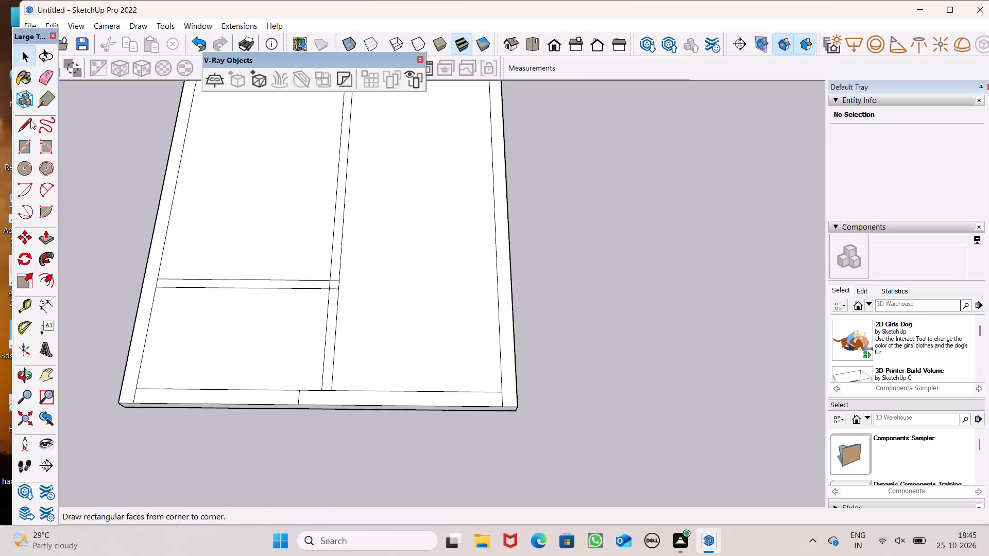
Erase the three inner edges where the cross strip overlaps the central strip, so the two strips merge.
{"action": "left_click", "coordinate": [46, 77]}
{"action": "scroll", "coordinate": [135, 228], "scroll_direction": "up", "scroll_amount": 4}
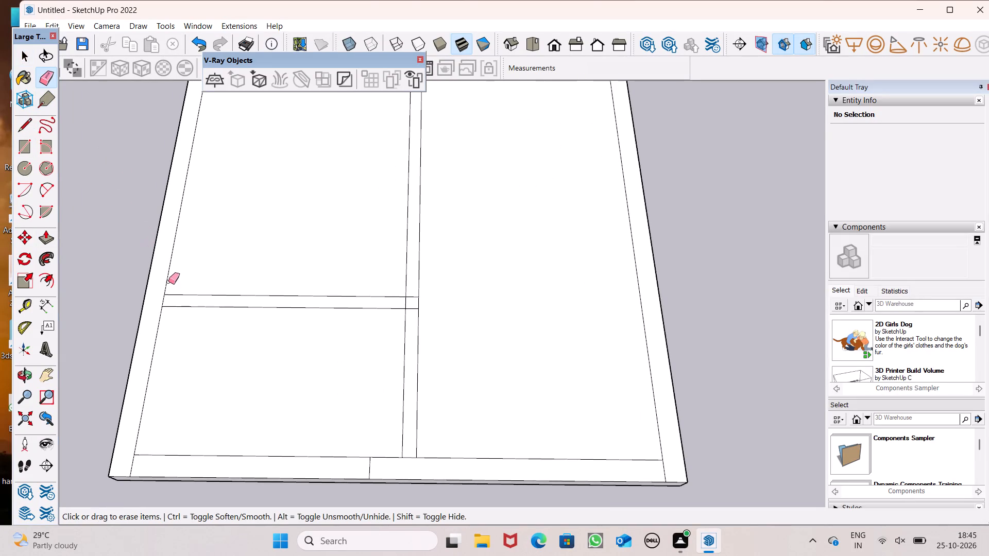
{"action": "scroll", "coordinate": [410, 374], "scroll_direction": "up", "scroll_amount": 7}
{"action": "scroll", "coordinate": [464, 269], "scroll_direction": "up", "scroll_amount": 3}
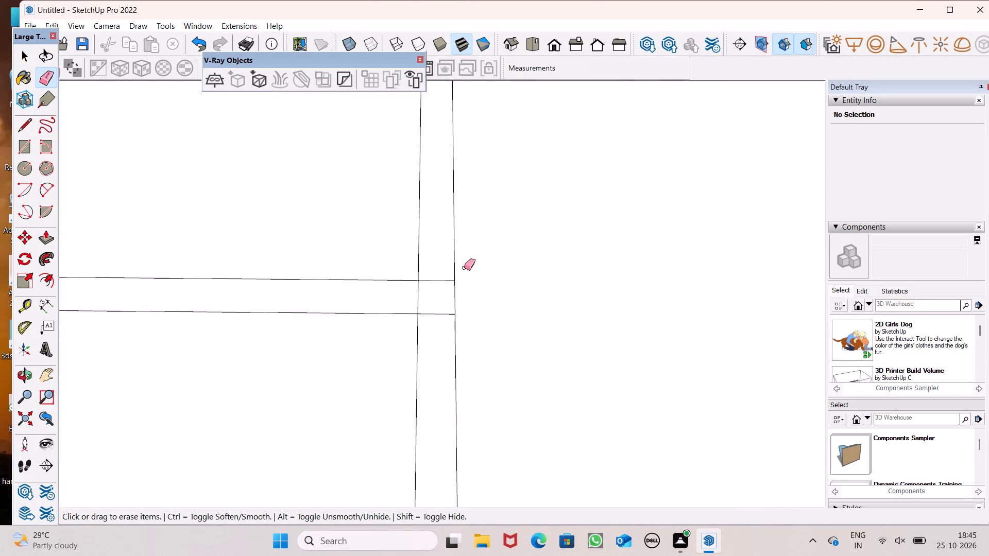
{"action": "scroll", "coordinate": [464, 268], "scroll_direction": "up", "scroll_amount": 3}
{"action": "left_click_drag", "start_coordinate": [440, 283], "coordinate": [422, 334]}
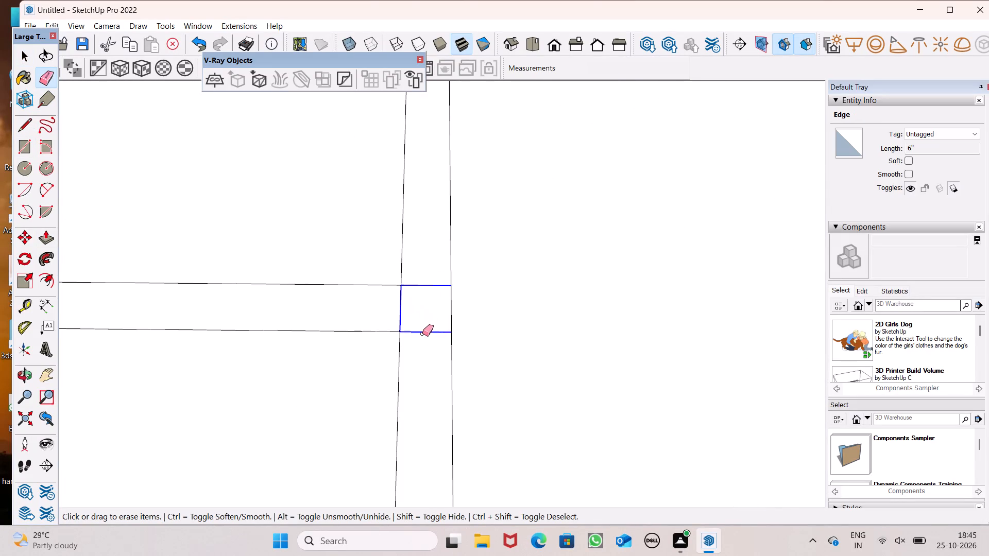
{"action": "left_click_drag", "start_coordinate": [422, 334], "coordinate": [419, 349]}
{"action": "scroll", "coordinate": [473, 255], "scroll_direction": "down", "scroll_amount": 8}
{"action": "scroll", "coordinate": [391, 282], "scroll_direction": "down", "scroll_amount": 10}
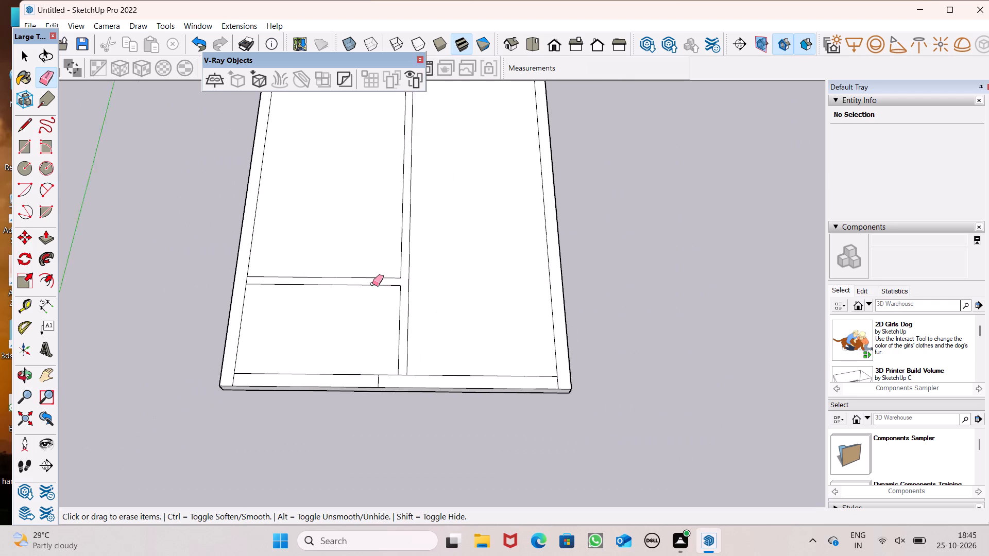
{"action": "scroll", "coordinate": [372, 284], "scroll_direction": "down", "scroll_amount": 2}
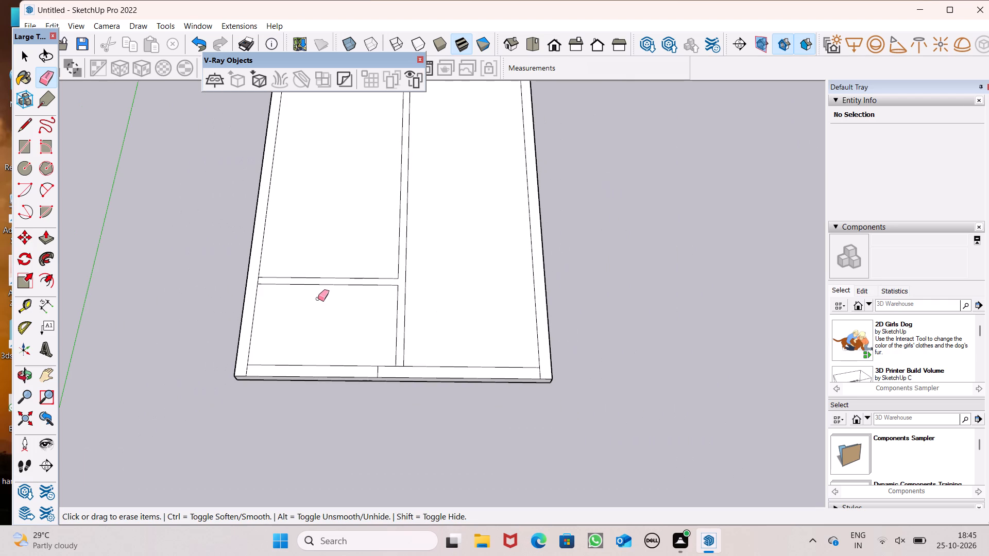
{"action": "scroll", "coordinate": [431, 337], "scroll_direction": "down", "scroll_amount": 4}
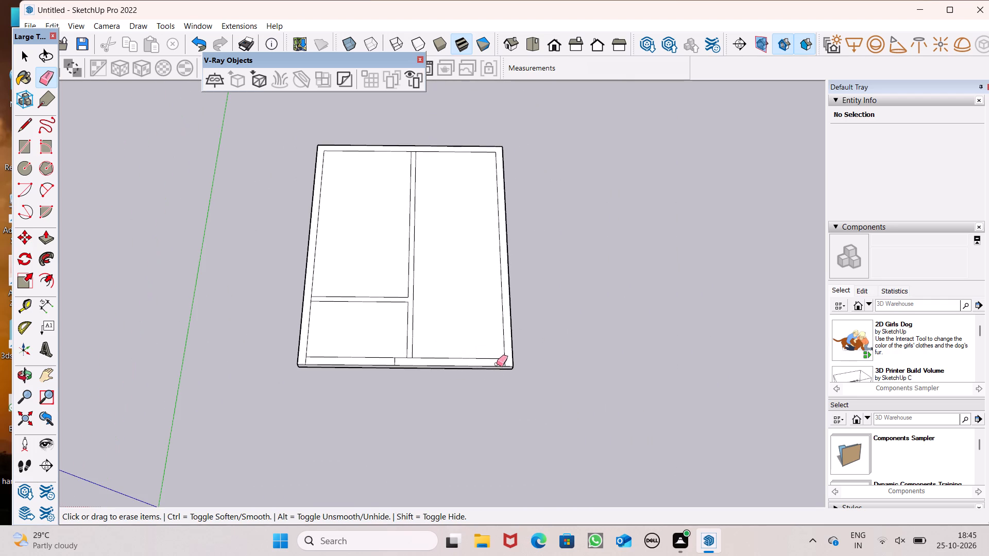
Erase the short edge separating the central strip's back end from the outer wall band.
{"action": "scroll", "coordinate": [425, 226], "scroll_direction": "up", "scroll_amount": 6}
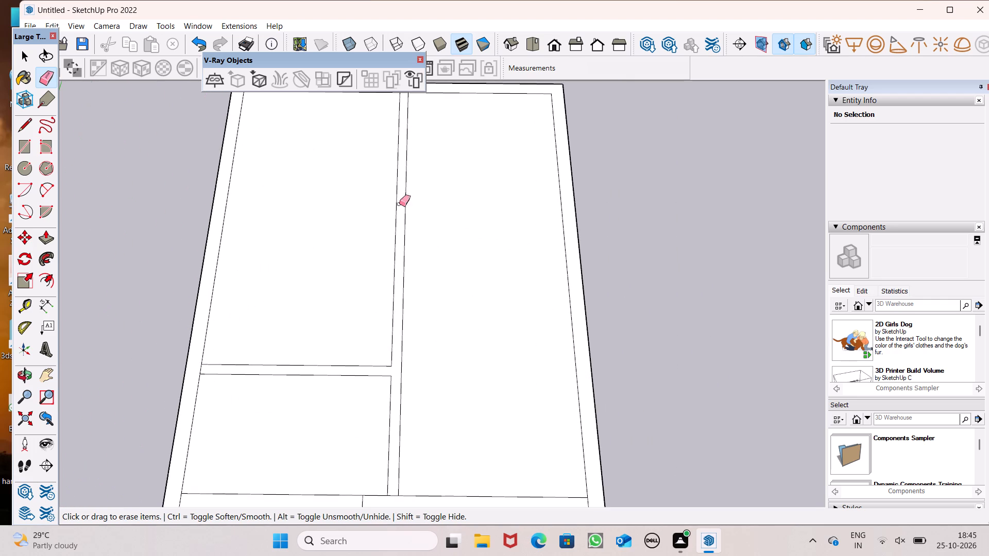
{"action": "scroll", "coordinate": [397, 235], "scroll_direction": "down", "scroll_amount": 5}
{"action": "scroll", "coordinate": [404, 149], "scroll_direction": "up", "scroll_amount": 7}
{"action": "left_click", "coordinate": [395, 139]}
{"action": "scroll", "coordinate": [417, 135], "scroll_direction": "down", "scroll_amount": 6}
{"action": "scroll", "coordinate": [492, 222], "scroll_direction": "down", "scroll_amount": 1}
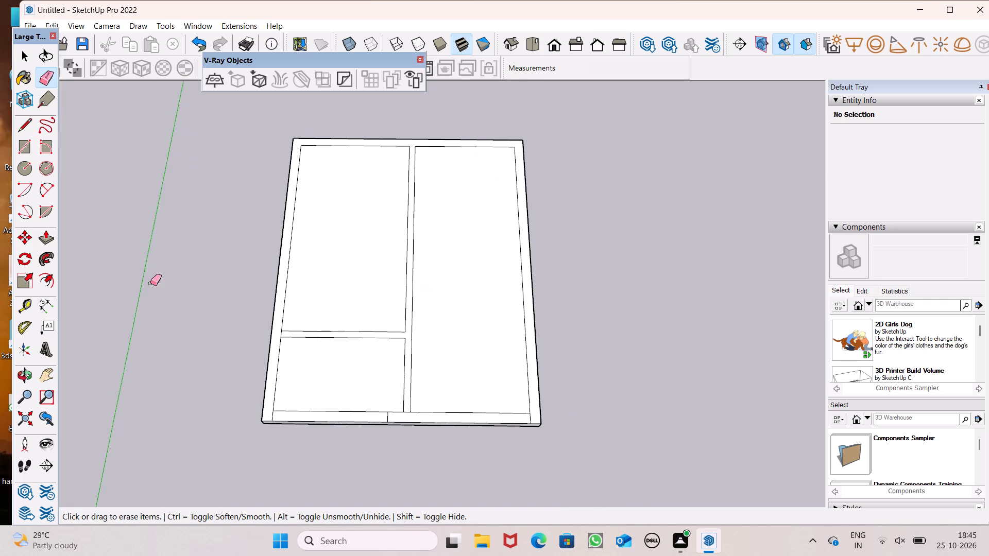
Push/Pull the joined wall outline face up 10' from the slab.
{"action": "left_click", "coordinate": [45, 235]}
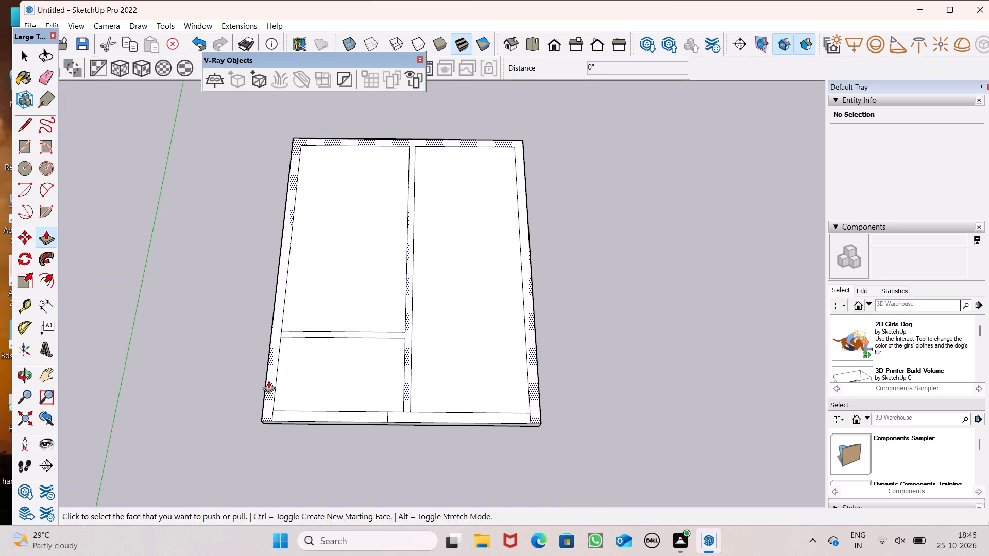
{"action": "left_click_drag", "start_coordinate": [266, 385], "coordinate": [266, 377]}
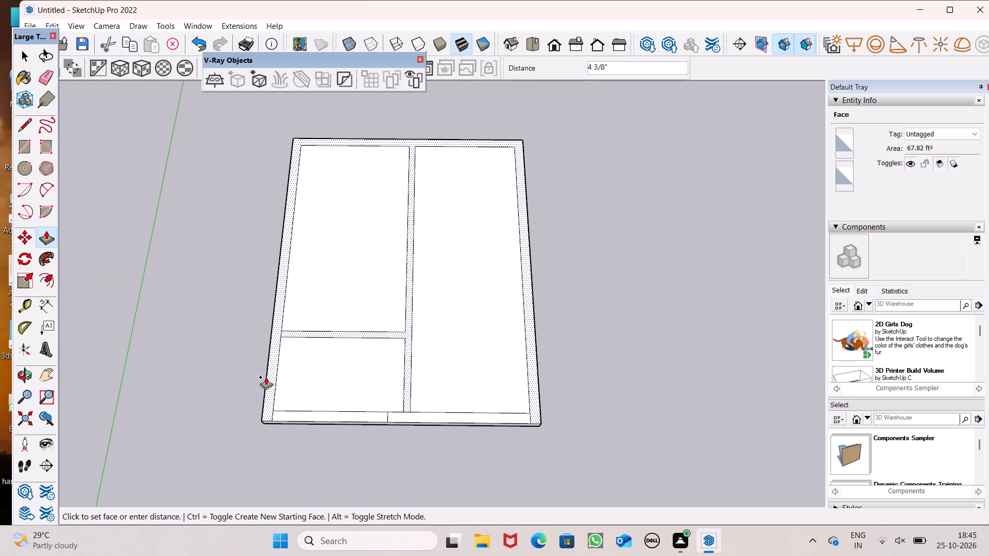
{"action": "left_click_drag", "start_coordinate": [266, 377], "coordinate": [248, 336]}
{"action": "type", "text": "10"}
{"action": "key", "text": "apostrophe"}
{"action": "key", "text": "Return"}
Erase the short divider edge crossing the strip along the slab's front edge.
{"action": "scroll", "coordinate": [407, 445], "scroll_direction": "down", "scroll_amount": 1}
{"action": "middle_click_drag", "start_coordinate": [428, 439], "coordinate": [419, 336]}
{"action": "scroll", "coordinate": [431, 344], "scroll_direction": "up", "scroll_amount": 1}
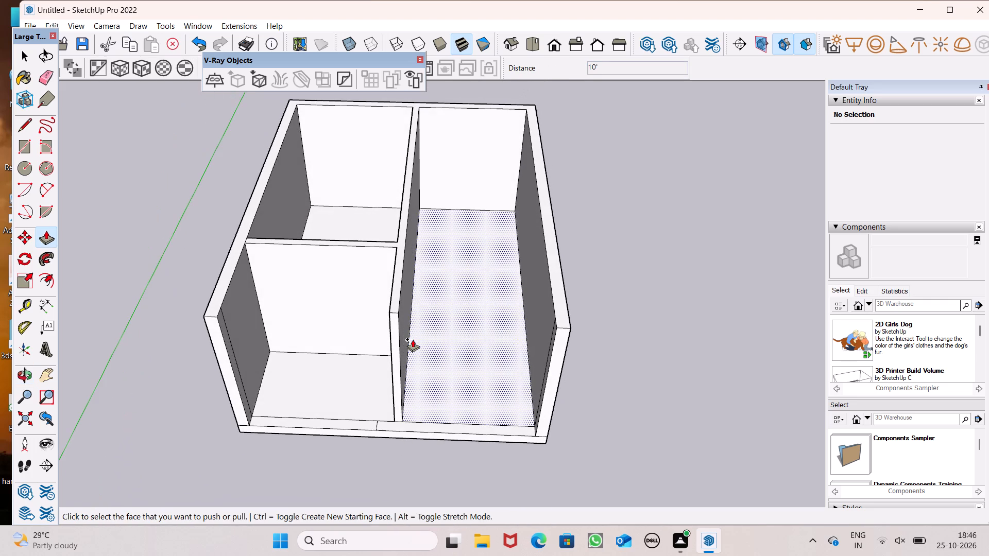
{"action": "scroll", "coordinate": [412, 342], "scroll_direction": "down", "scroll_amount": 1}
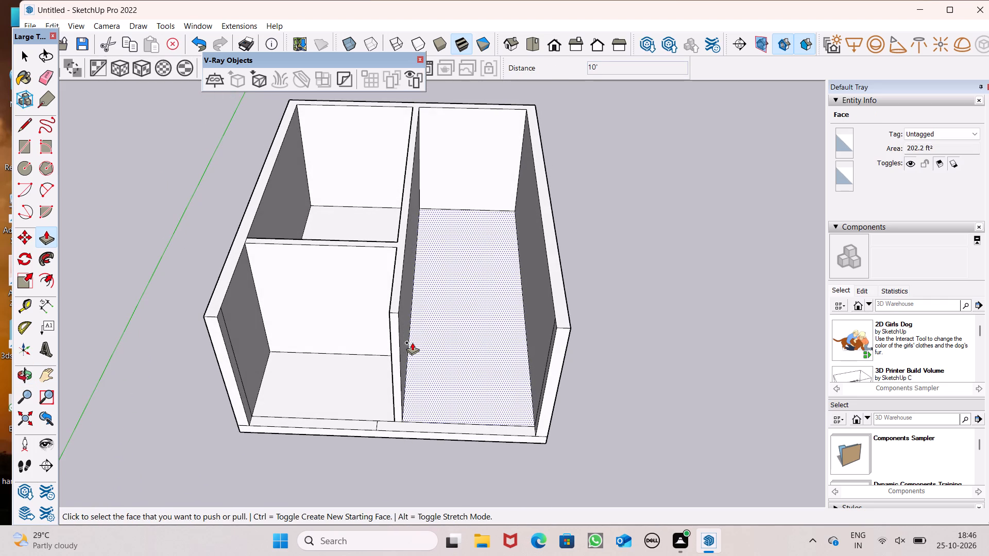
{"action": "scroll", "coordinate": [412, 342], "scroll_direction": "down", "scroll_amount": 1}
{"action": "middle_click_drag", "start_coordinate": [416, 346], "coordinate": [420, 308]}
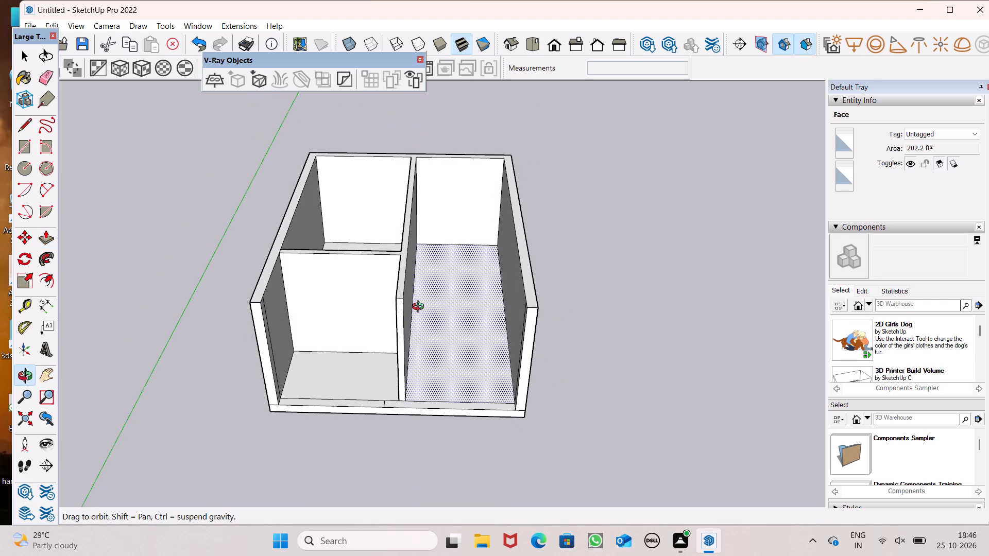
{"action": "middle_click_drag", "start_coordinate": [420, 308], "coordinate": [405, 382]}
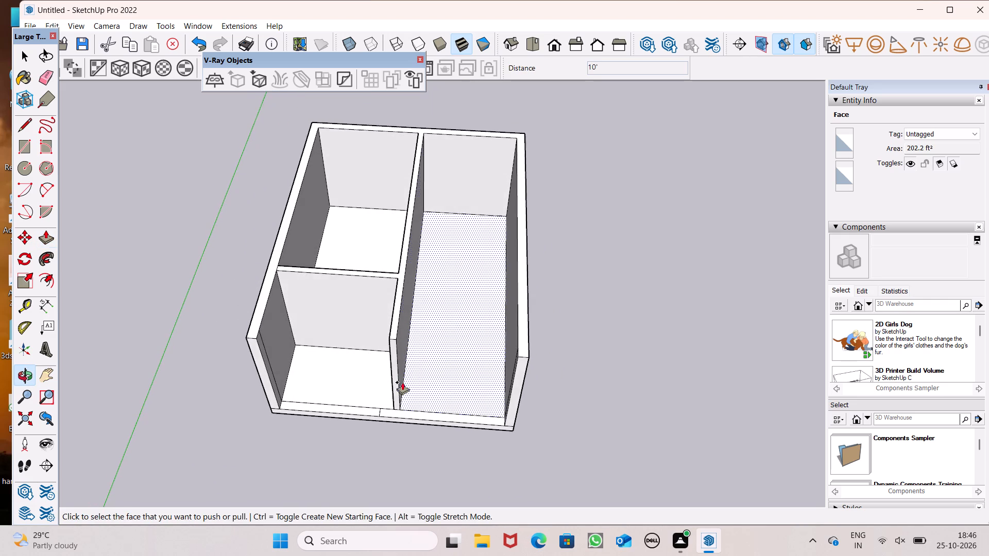
{"action": "scroll", "coordinate": [346, 365], "scroll_direction": "down", "scroll_amount": 3}
{"action": "scroll", "coordinate": [419, 401], "scroll_direction": "up", "scroll_amount": 7}
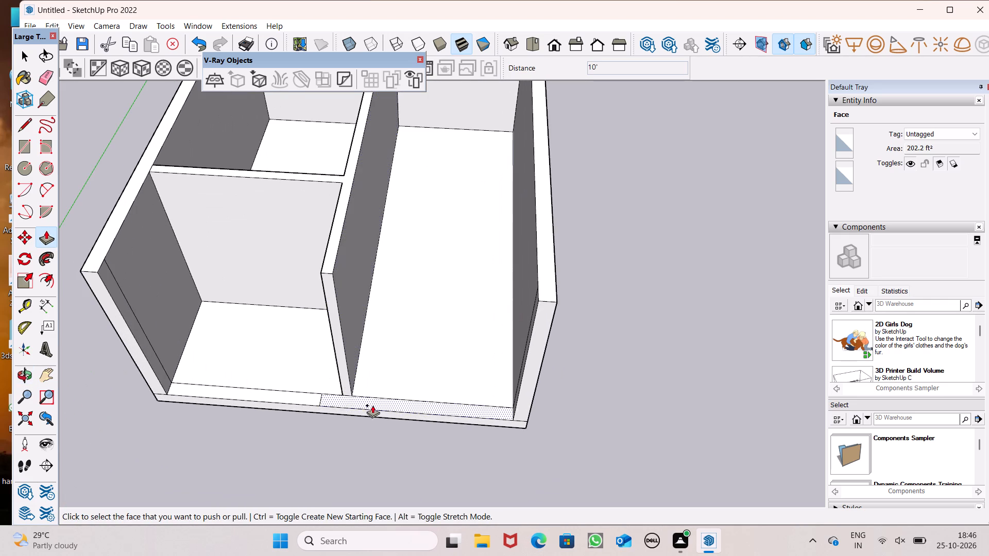
{"action": "left_click", "coordinate": [18, 128]}
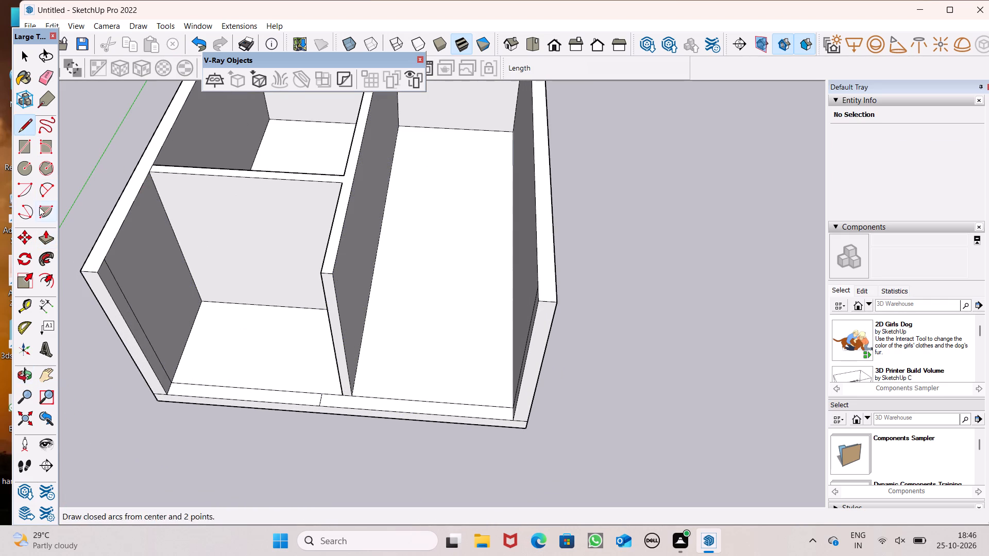
{"action": "left_click", "coordinate": [41, 86]}
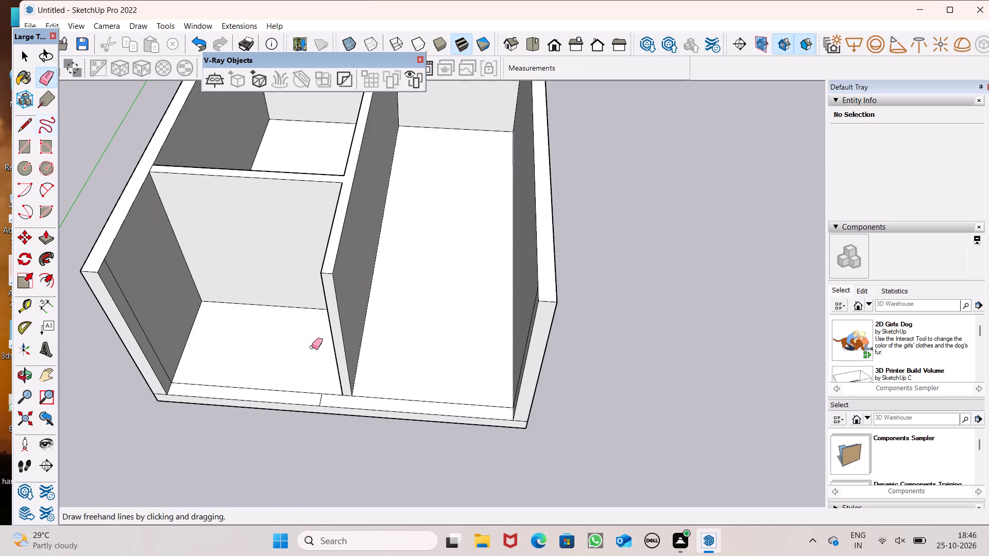
{"action": "scroll", "coordinate": [323, 357], "scroll_direction": "up", "scroll_amount": 4}
{"action": "left_click_drag", "start_coordinate": [322, 426], "coordinate": [312, 428]}
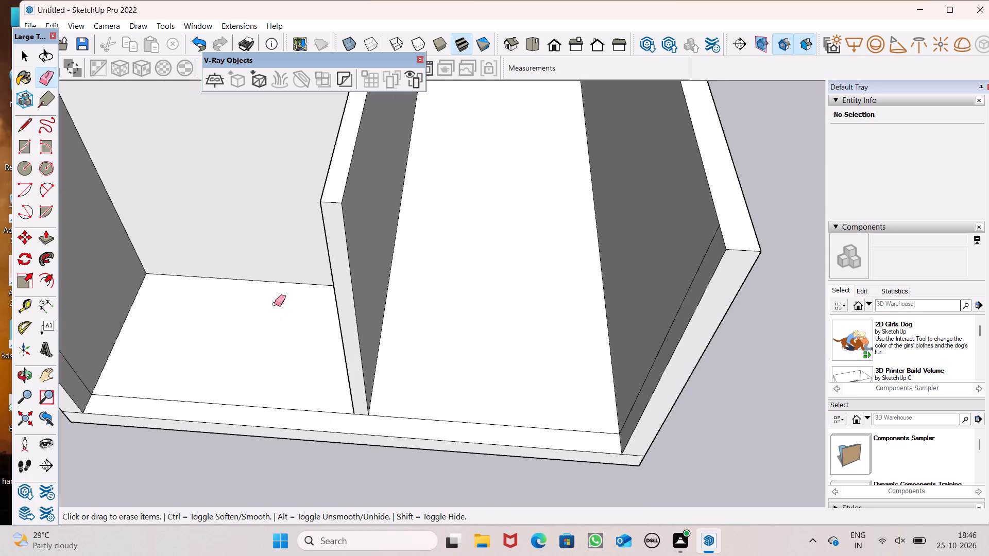
Extend the central wall's front end face 9" forward to the slab's front edge.
{"action": "key", "text": "space"}
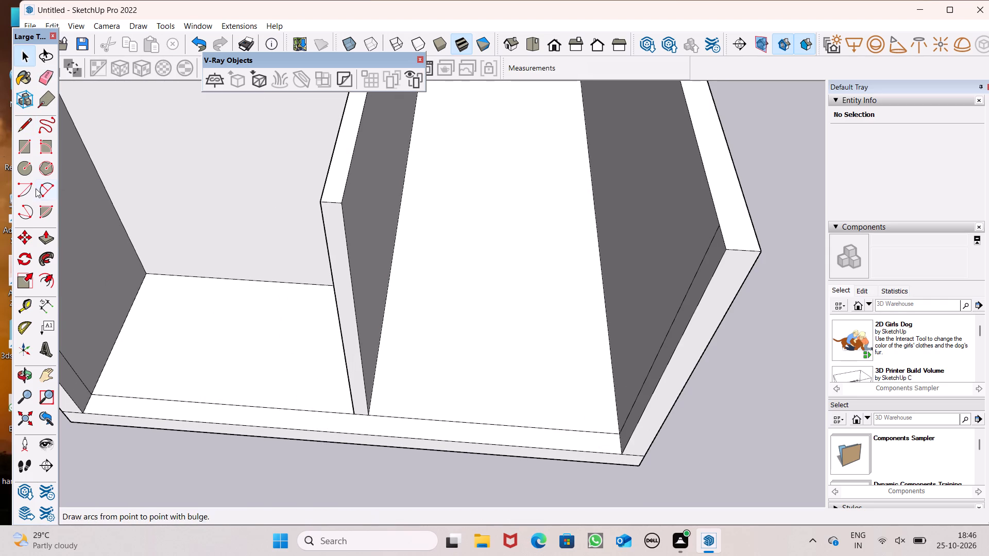
{"action": "left_click", "coordinate": [27, 147]}
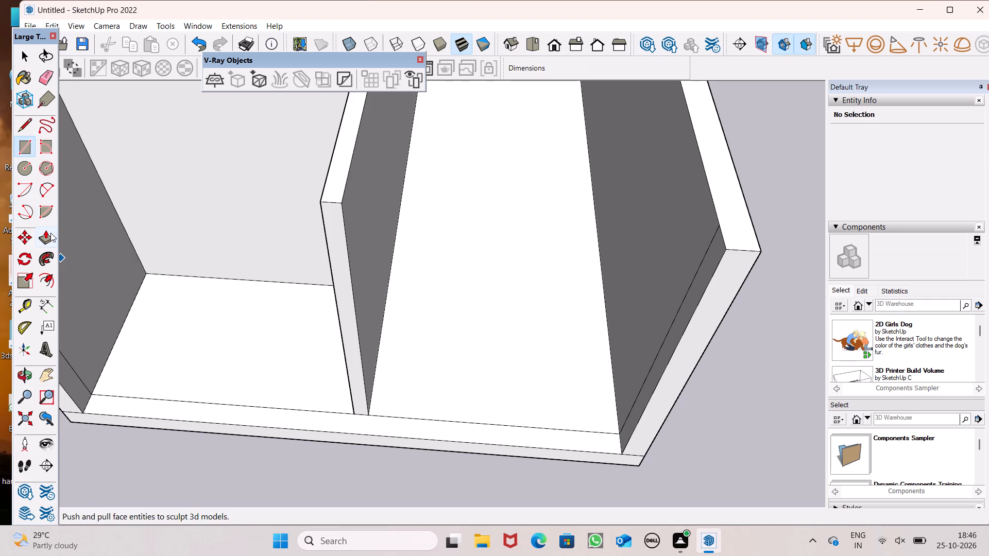
{"action": "left_click", "coordinate": [50, 233]}
{"action": "scroll", "coordinate": [120, 205], "scroll_direction": "down", "scroll_amount": 1}
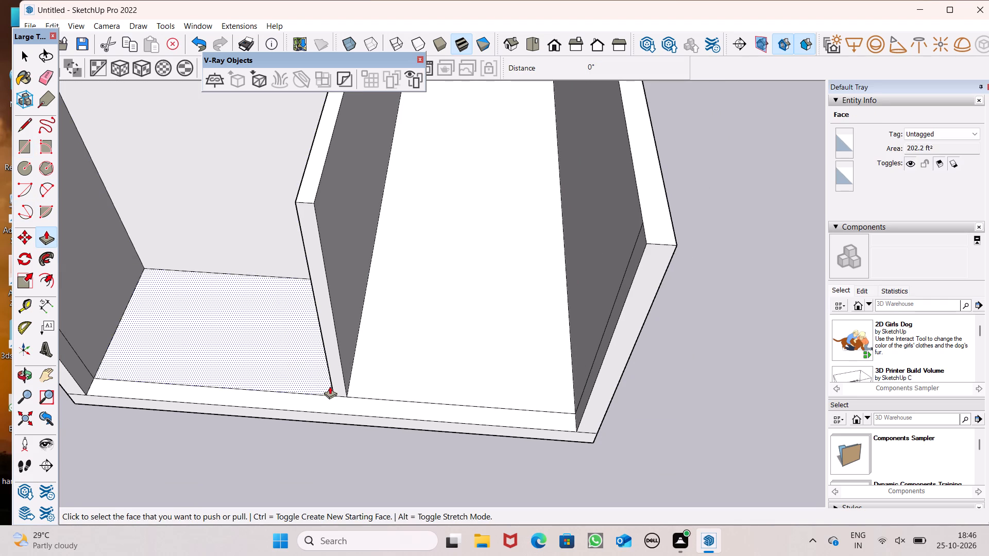
{"action": "left_click_drag", "start_coordinate": [333, 383], "coordinate": [342, 411]}
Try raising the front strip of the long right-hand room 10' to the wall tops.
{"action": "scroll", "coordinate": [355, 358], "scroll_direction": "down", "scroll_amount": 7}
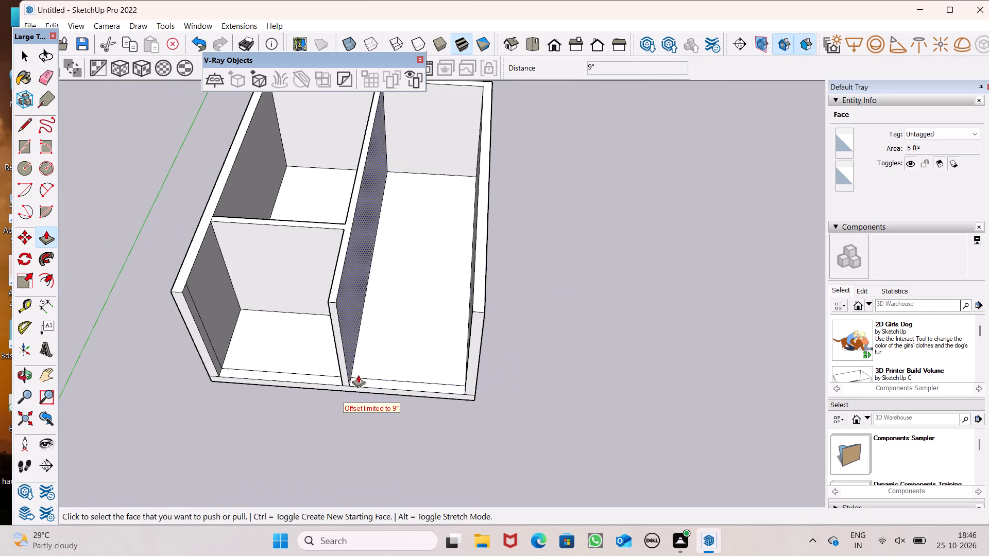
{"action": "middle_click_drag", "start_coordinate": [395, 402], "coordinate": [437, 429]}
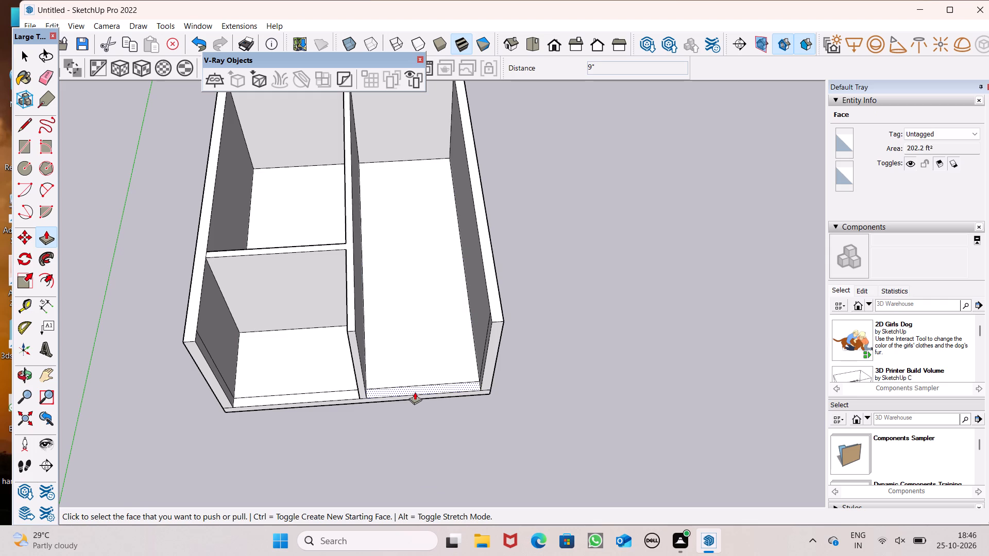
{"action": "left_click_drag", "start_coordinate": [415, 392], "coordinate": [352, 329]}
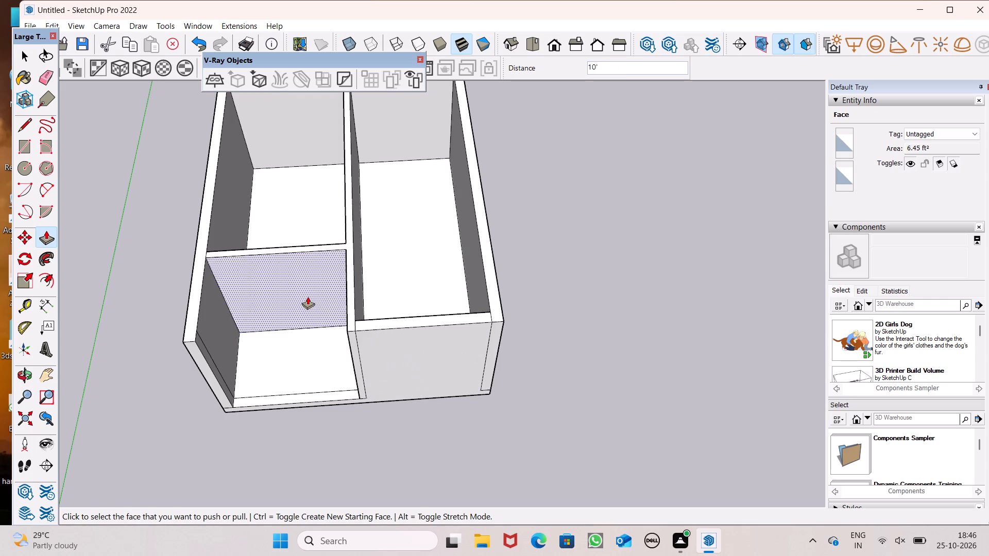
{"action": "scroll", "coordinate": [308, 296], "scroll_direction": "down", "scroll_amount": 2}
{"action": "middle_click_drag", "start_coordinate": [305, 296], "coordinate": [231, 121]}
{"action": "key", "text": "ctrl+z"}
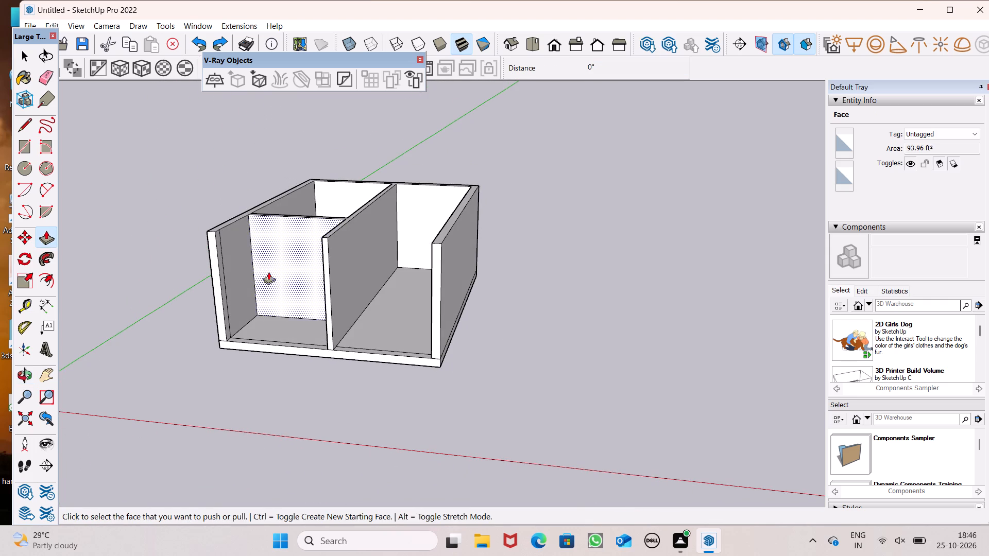
Raise the front strip of the long right-hand room 10', closing it with a front wall level with the other walls.
{"action": "middle_click_drag", "start_coordinate": [309, 327], "coordinate": [406, 396]}
{"action": "scroll", "coordinate": [406, 395], "scroll_direction": "up", "scroll_amount": 4}
{"action": "scroll", "coordinate": [408, 368], "scroll_direction": "down", "scroll_amount": 3}
{"action": "scroll", "coordinate": [408, 369], "scroll_direction": "up", "scroll_amount": 1}
{"action": "middle_click_drag", "start_coordinate": [408, 369], "coordinate": [399, 388]}
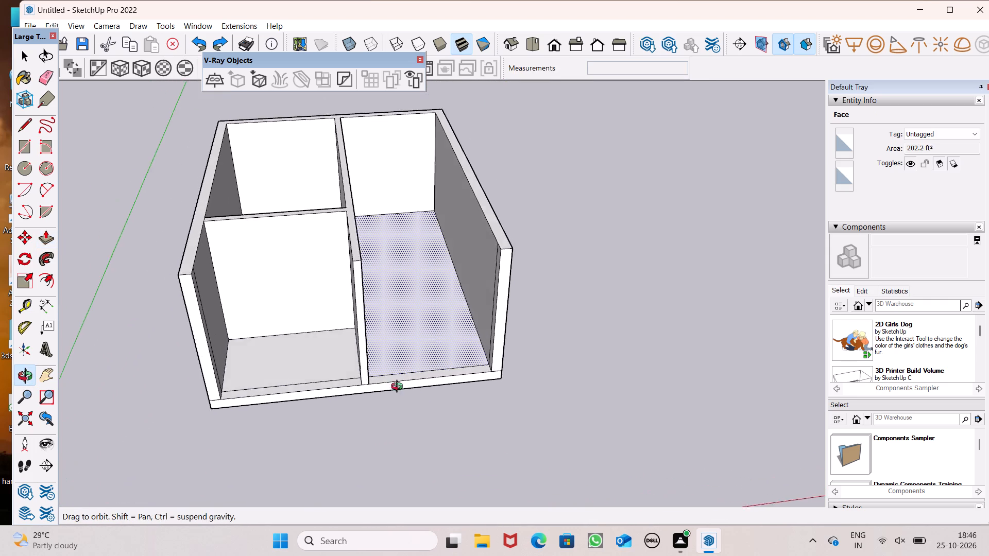
{"action": "middle_click_drag", "start_coordinate": [399, 388], "coordinate": [359, 433]}
{"action": "left_click_drag", "start_coordinate": [360, 382], "coordinate": [331, 294]}
Erase the two short edges on the wall tops where the front wall joins the central and right-hand walls.
{"action": "scroll", "coordinate": [263, 318], "scroll_direction": "down", "scroll_amount": 1}
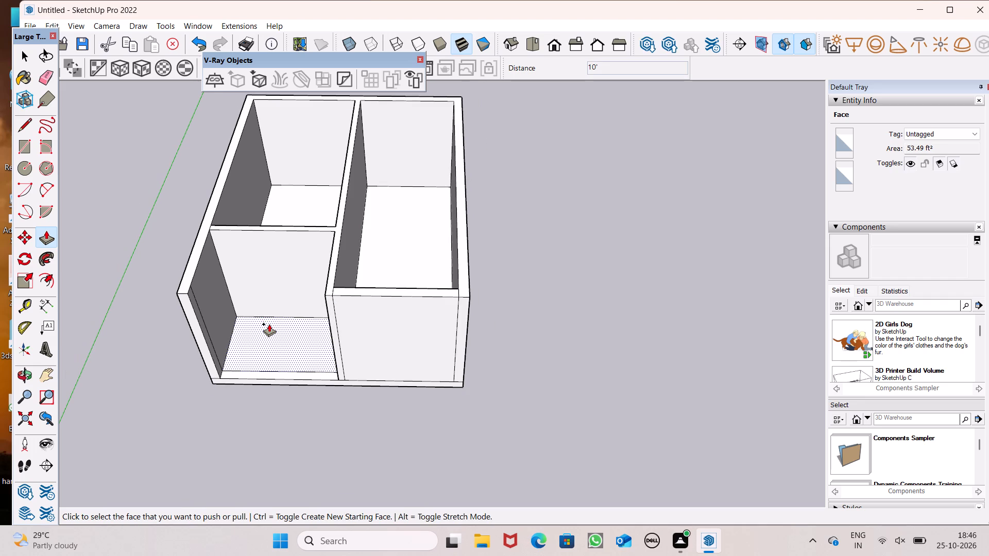
{"action": "scroll", "coordinate": [269, 324], "scroll_direction": "down", "scroll_amount": 2}
{"action": "middle_click_drag", "start_coordinate": [321, 381], "coordinate": [349, 286]}
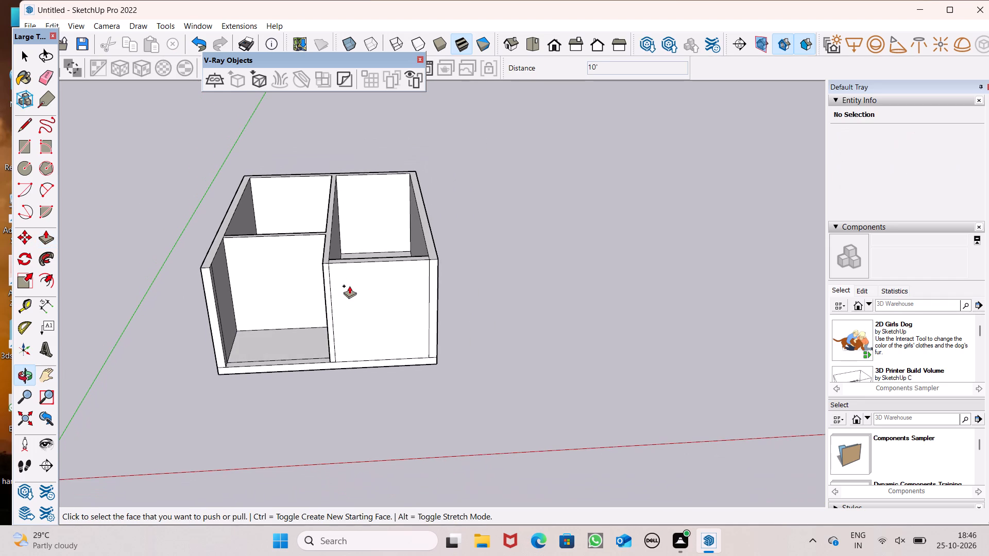
{"action": "scroll", "coordinate": [318, 262], "scroll_direction": "up", "scroll_amount": 5}
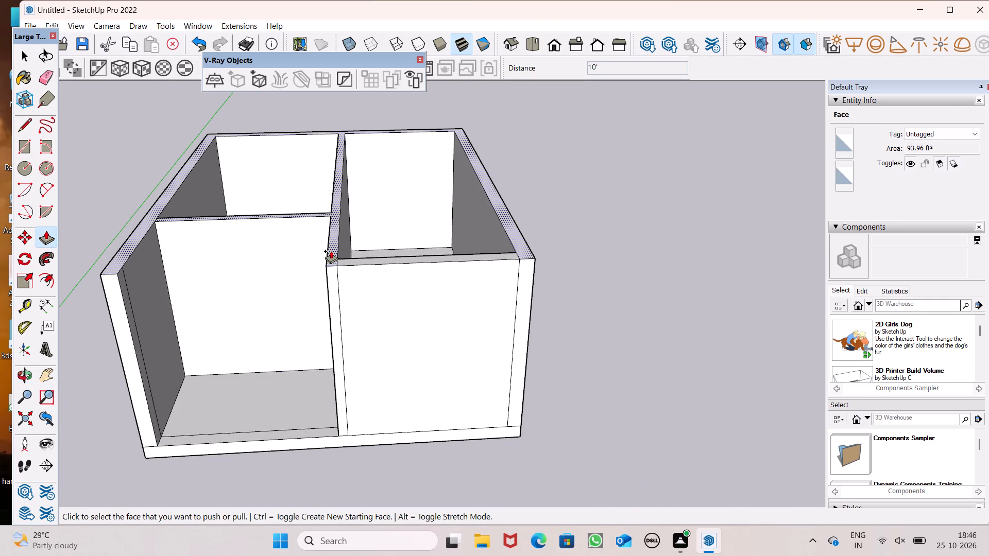
{"action": "left_click", "coordinate": [42, 82]}
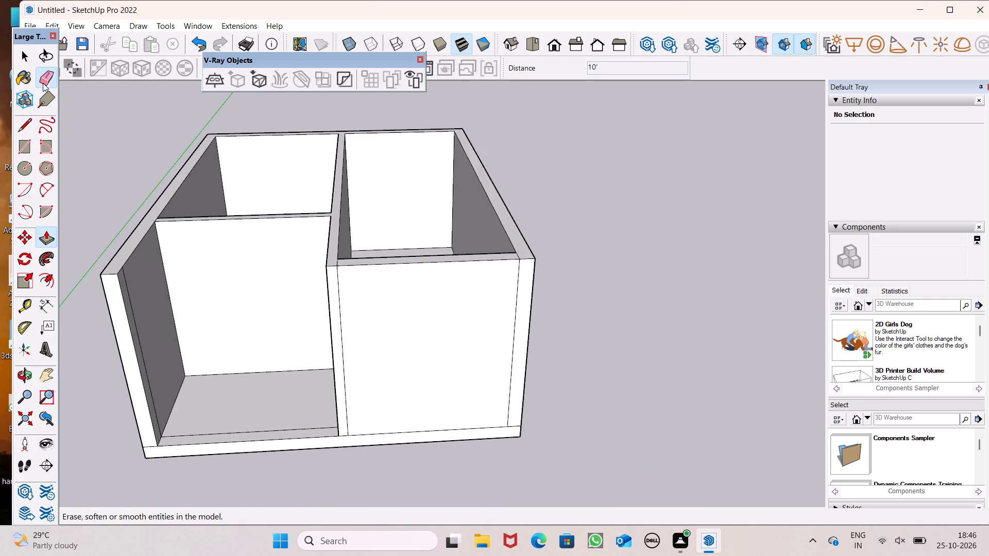
{"action": "scroll", "coordinate": [313, 241], "scroll_direction": "down", "scroll_amount": 1}
{"action": "middle_click_drag", "start_coordinate": [342, 256], "coordinate": [359, 359]}
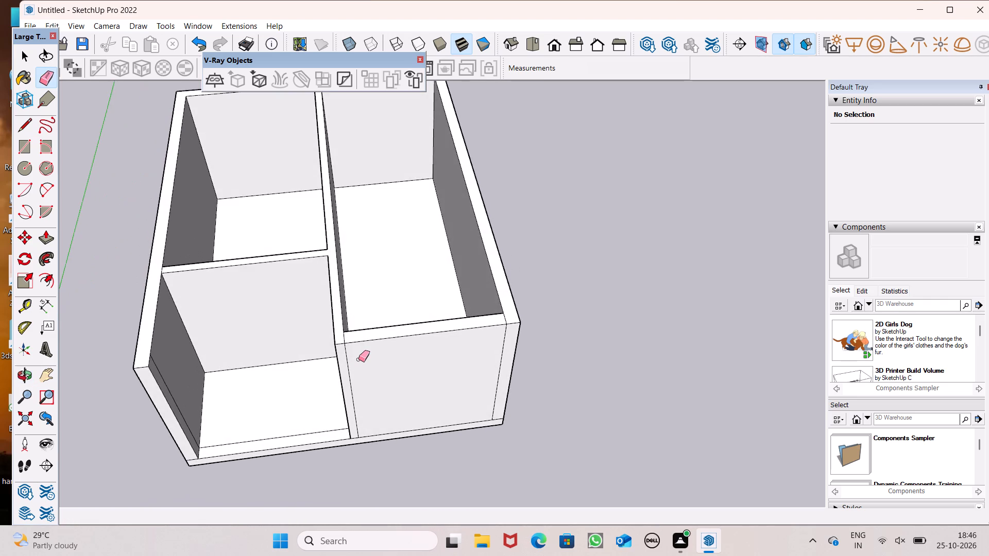
{"action": "scroll", "coordinate": [346, 354], "scroll_direction": "up", "scroll_amount": 5}
{"action": "left_click", "coordinate": [348, 333]}
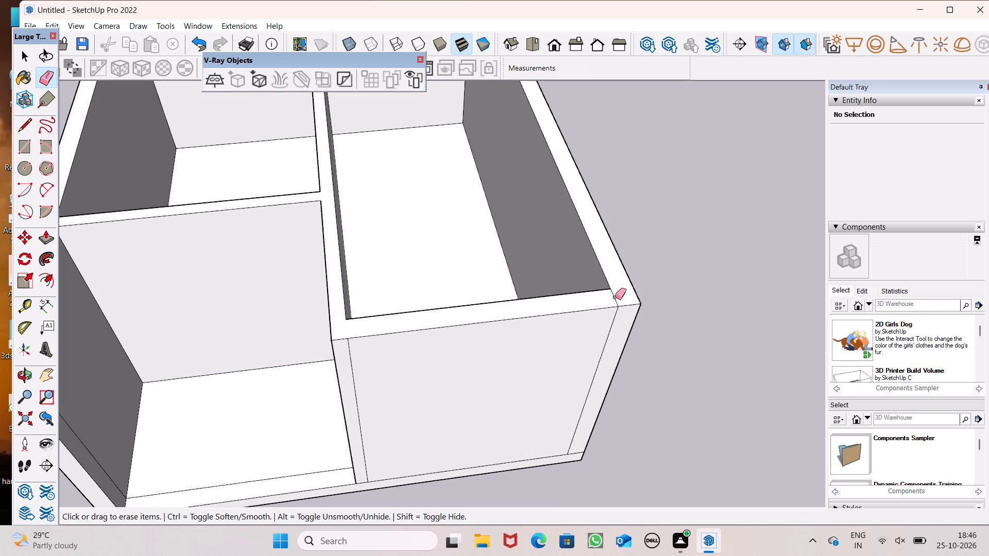
{"action": "left_click_drag", "start_coordinate": [615, 297], "coordinate": [609, 297]}
Raise the continuous top face of all the walls by 2'.
{"action": "scroll", "coordinate": [467, 264], "scroll_direction": "down", "scroll_amount": 3}
{"action": "middle_click_drag", "start_coordinate": [438, 269], "coordinate": [412, 212]}
{"action": "middle_click_drag", "start_coordinate": [416, 304], "coordinate": [417, 339]}
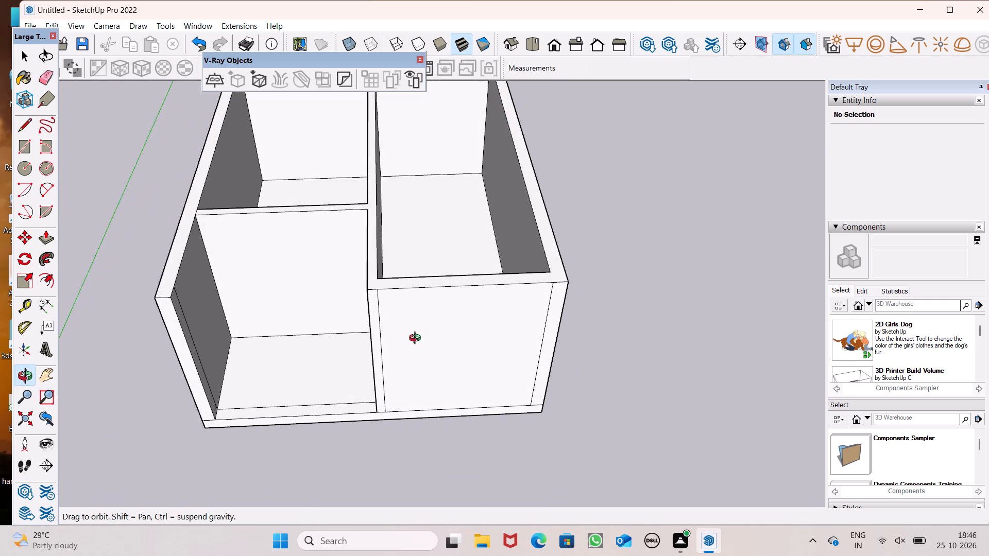
{"action": "middle_click_drag", "start_coordinate": [417, 339], "coordinate": [417, 344]}
{"action": "left_click", "coordinate": [44, 240]}
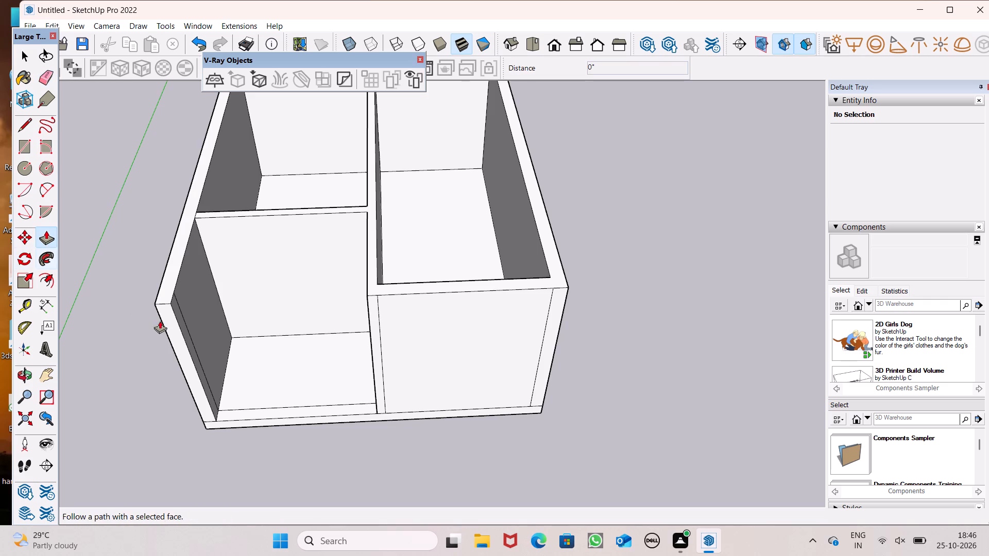
{"action": "left_click_drag", "start_coordinate": [165, 296], "coordinate": [164, 260]}
{"action": "left_click", "coordinate": [164, 260]}
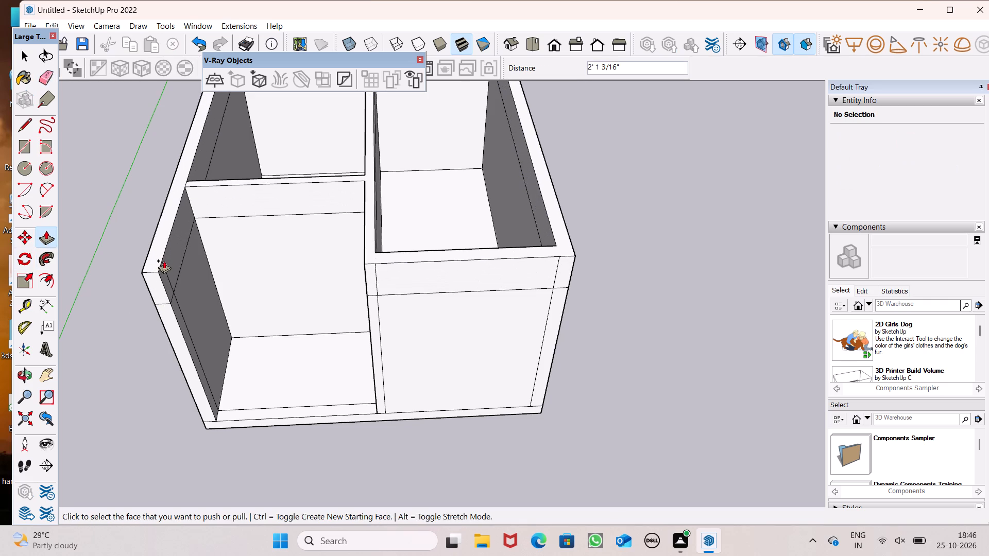
{"action": "type", "text": "2'"}
{"action": "key", "text": "Return"}
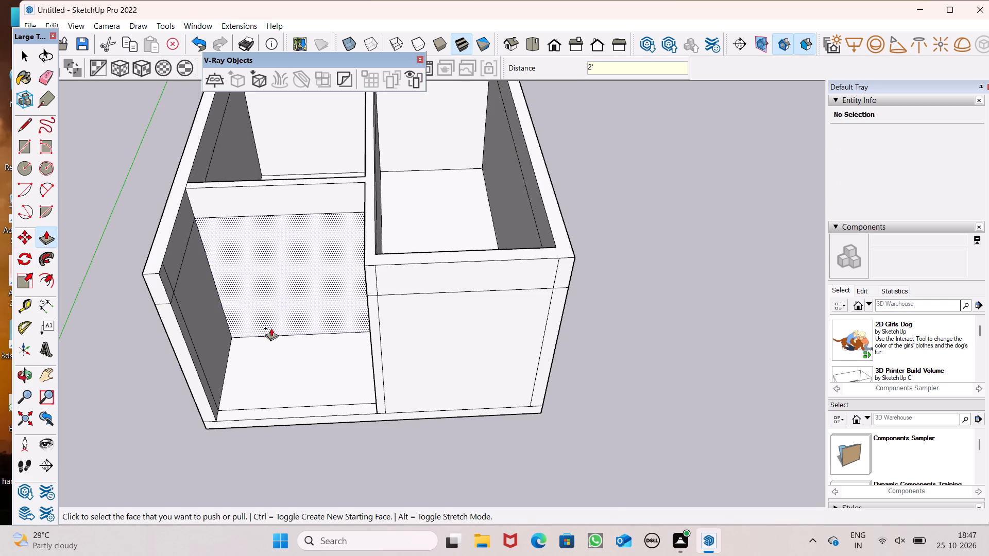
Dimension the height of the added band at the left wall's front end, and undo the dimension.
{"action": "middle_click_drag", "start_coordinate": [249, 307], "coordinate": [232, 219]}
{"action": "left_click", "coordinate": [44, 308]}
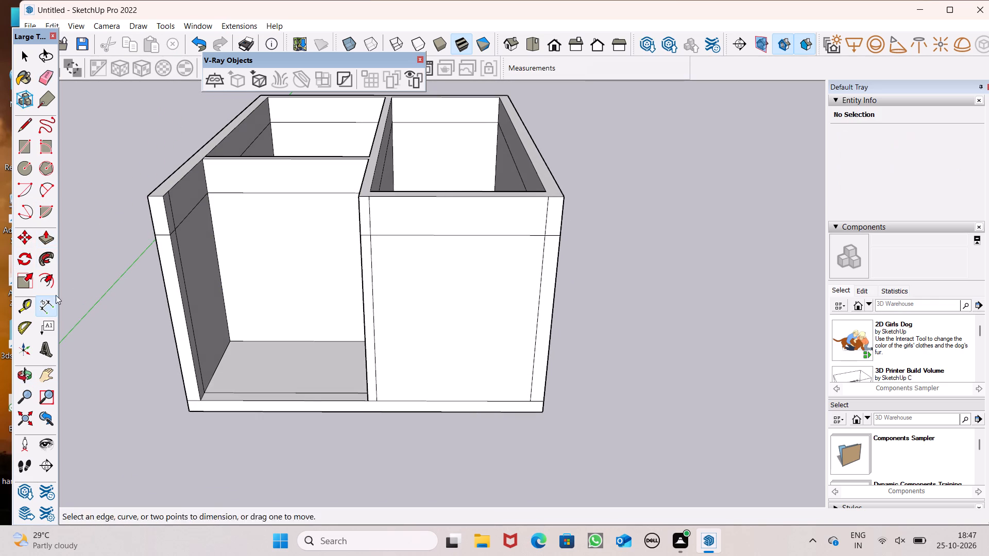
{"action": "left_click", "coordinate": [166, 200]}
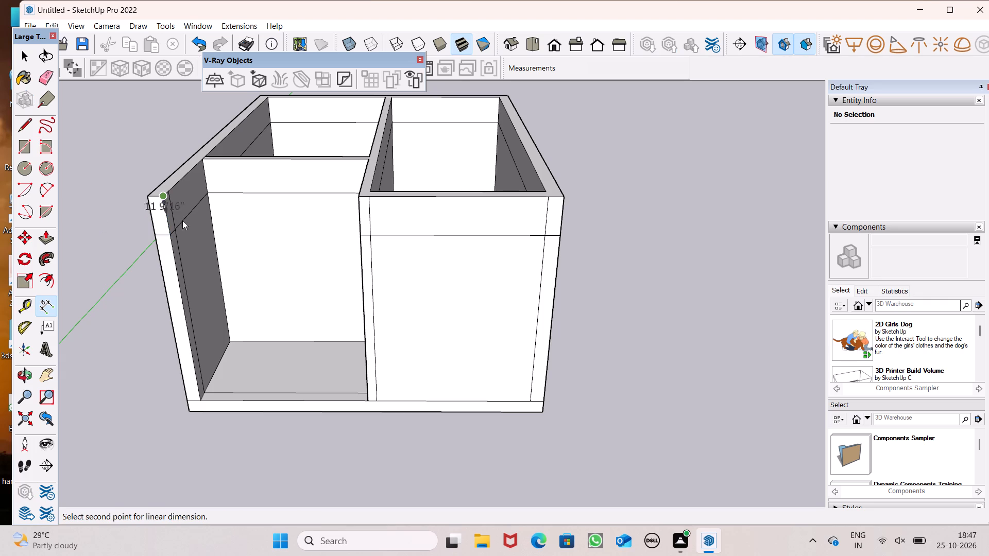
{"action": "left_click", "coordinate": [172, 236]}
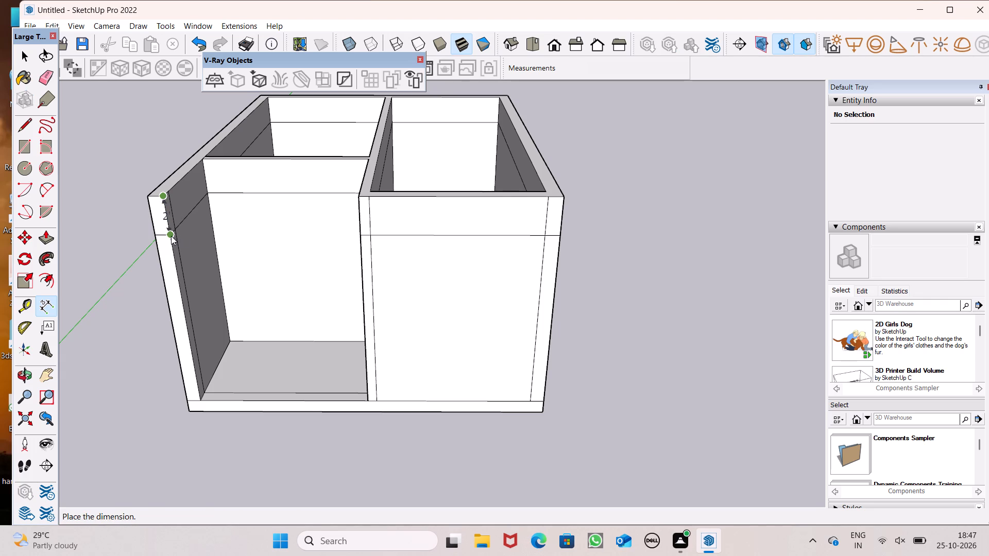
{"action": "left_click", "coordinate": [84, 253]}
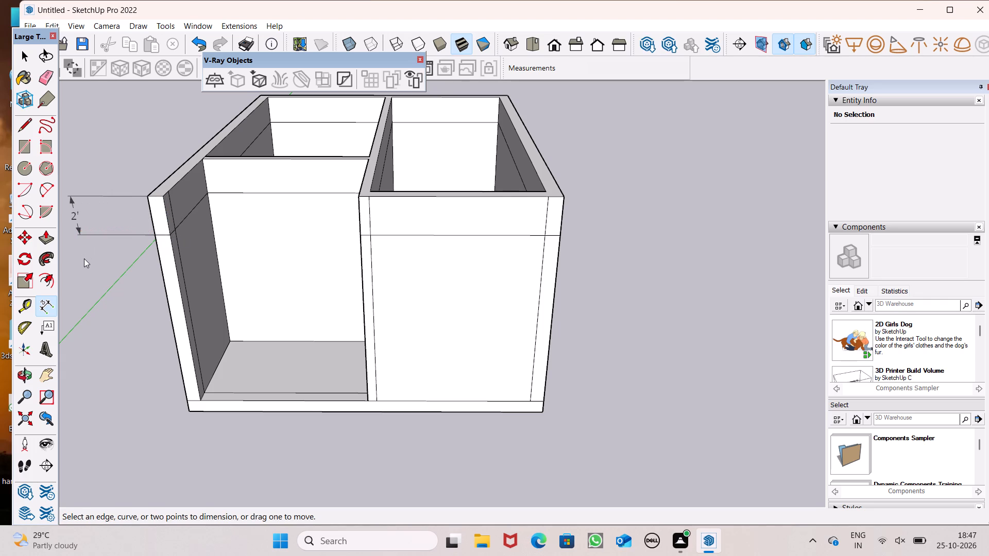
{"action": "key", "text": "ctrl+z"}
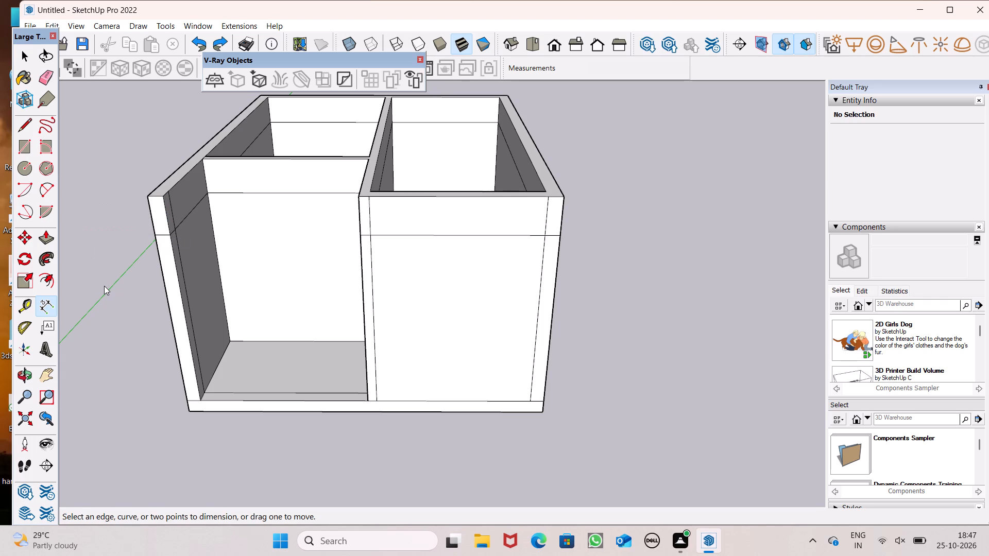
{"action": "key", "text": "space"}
Raise the continuous wall-top face another 10' to form the upper storey's walls.
{"action": "scroll", "coordinate": [136, 270], "scroll_direction": "down", "scroll_amount": 1}
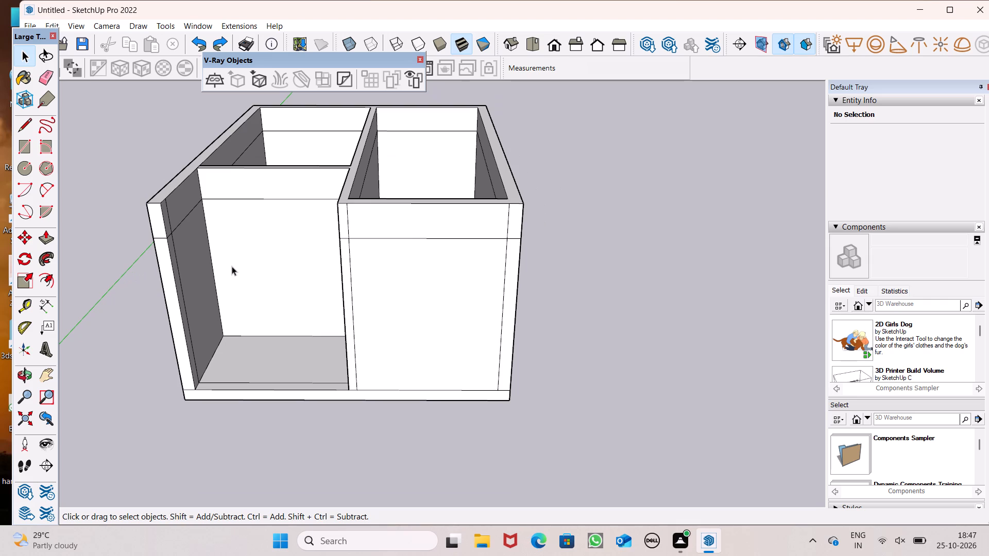
{"action": "scroll", "coordinate": [245, 296], "scroll_direction": "down", "scroll_amount": 2}
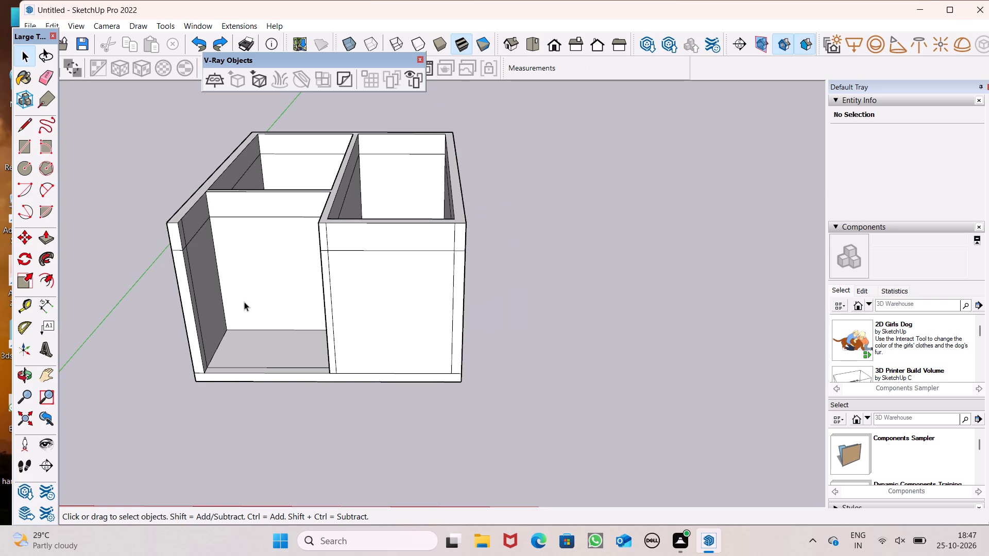
{"action": "scroll", "coordinate": [182, 204], "scroll_direction": "up", "scroll_amount": 5}
{"action": "scroll", "coordinate": [180, 221], "scroll_direction": "down", "scroll_amount": 10}
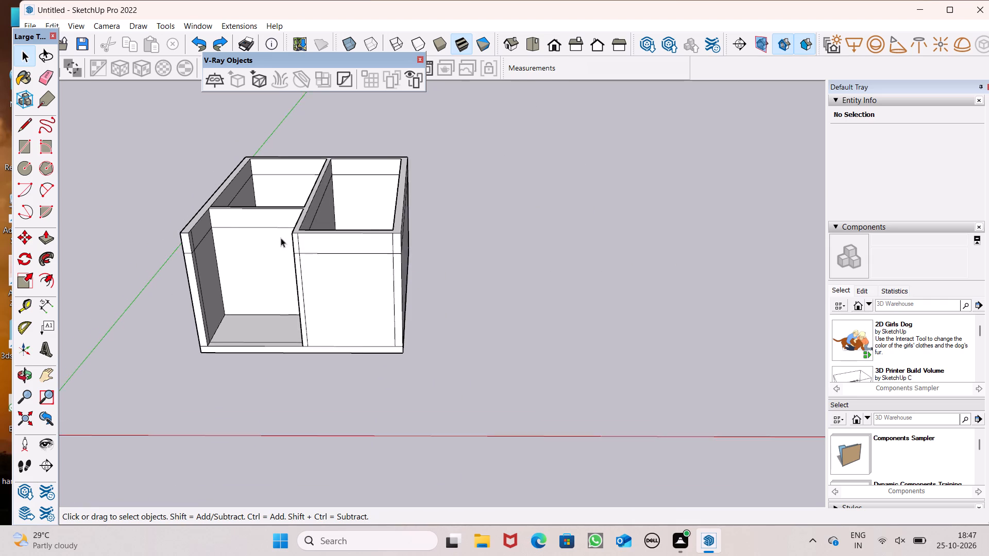
{"action": "middle_click_drag", "start_coordinate": [409, 248], "coordinate": [434, 329]}
{"action": "scroll", "coordinate": [447, 245], "scroll_direction": "down", "scroll_amount": 2}
{"action": "middle_click_drag", "start_coordinate": [440, 266], "coordinate": [429, 307]}
{"action": "scroll", "coordinate": [429, 307], "scroll_direction": "up", "scroll_amount": 1}
{"action": "scroll", "coordinate": [178, 213], "scroll_direction": "up", "scroll_amount": 6}
{"action": "scroll", "coordinate": [187, 210], "scroll_direction": "down", "scroll_amount": 2}
{"action": "scroll", "coordinate": [230, 249], "scroll_direction": "up", "scroll_amount": 1}
{"action": "middle_click_drag", "start_coordinate": [230, 251], "coordinate": [219, 236]}
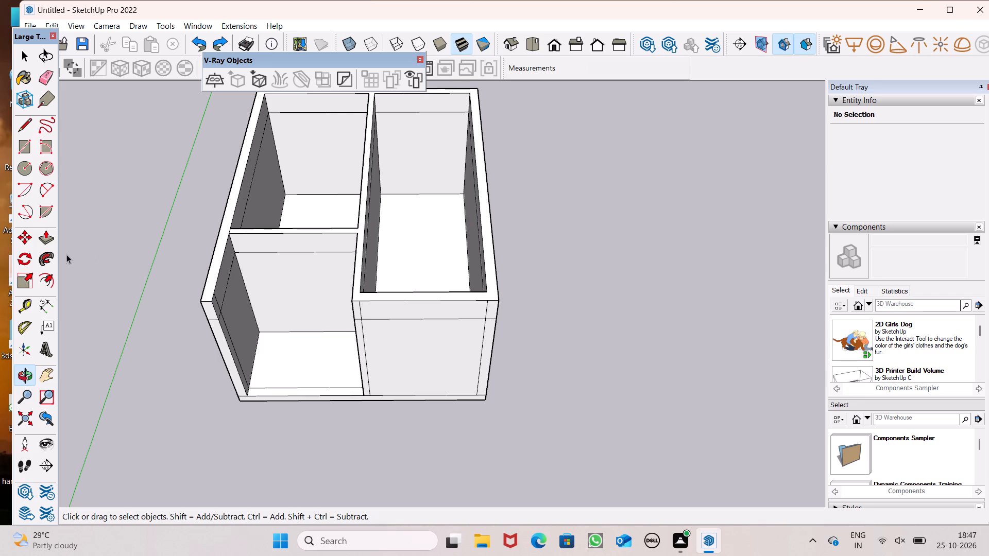
{"action": "left_click", "coordinate": [44, 235]}
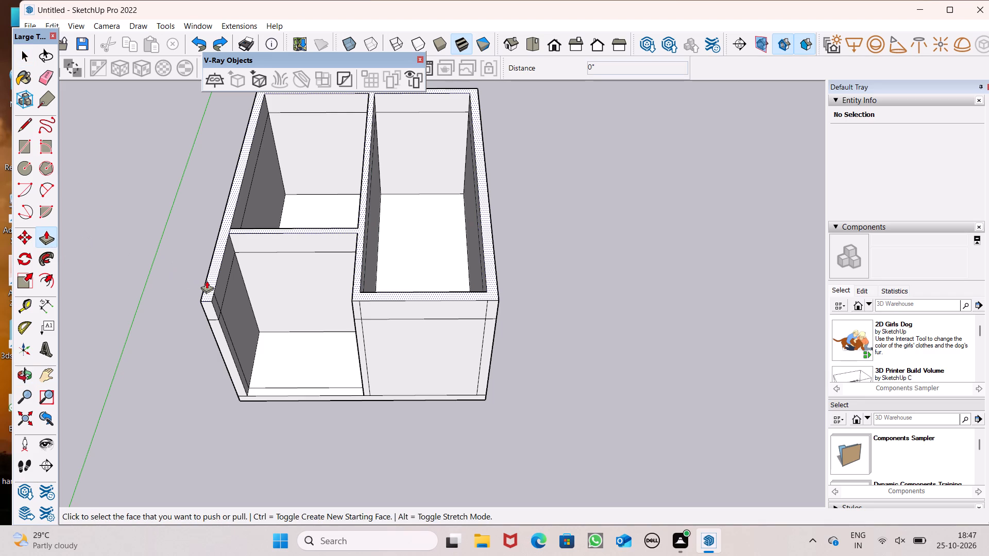
{"action": "left_click_drag", "start_coordinate": [207, 281], "coordinate": [189, 221]}
{"action": "key", "text": "1"}
{"action": "type", "text": "0'"}
{"action": "key", "text": "Return"}
Raise the wall-top face a further 2' above the upper storey.
{"action": "scroll", "coordinate": [188, 256], "scroll_direction": "down", "scroll_amount": 5}
{"action": "middle_click_drag", "start_coordinate": [233, 293], "coordinate": [225, 209]}
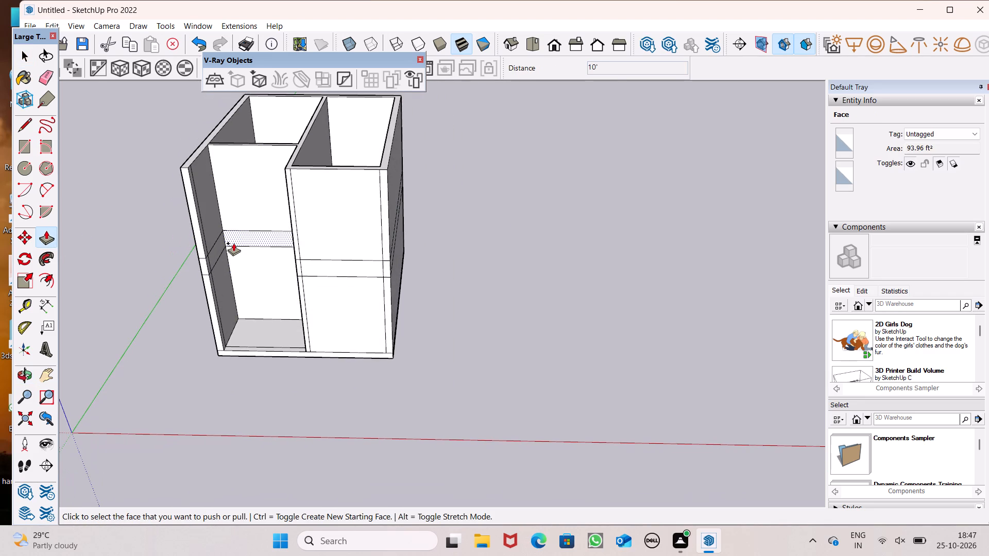
{"action": "scroll", "coordinate": [231, 247], "scroll_direction": "down", "scroll_amount": 2}
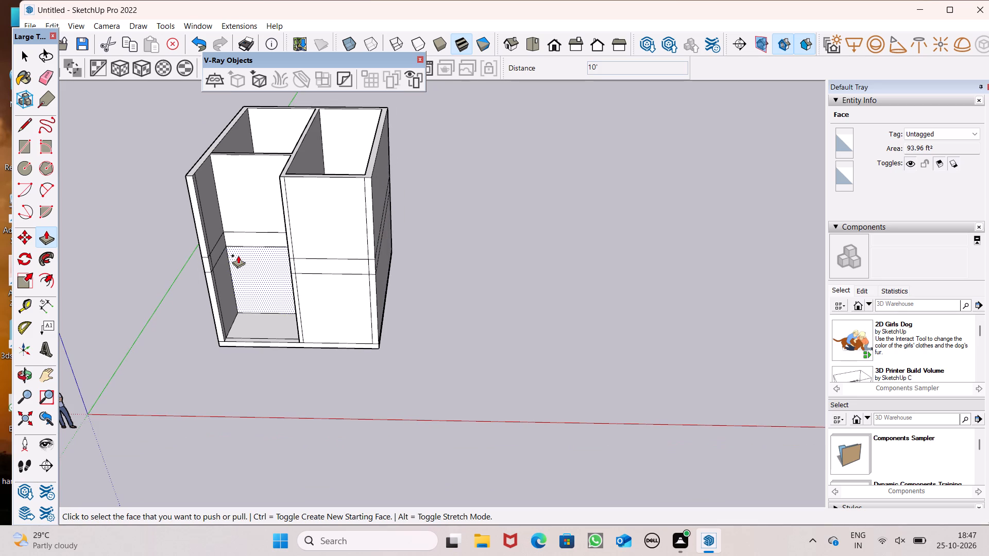
{"action": "middle_click_drag", "start_coordinate": [259, 262], "coordinate": [267, 283]}
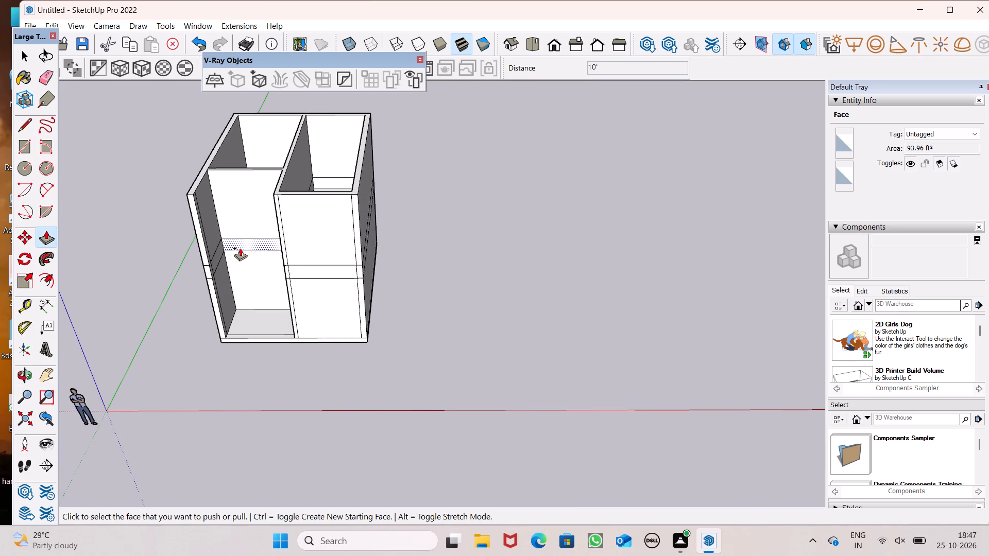
{"action": "left_click_drag", "start_coordinate": [192, 188], "coordinate": [193, 180]}
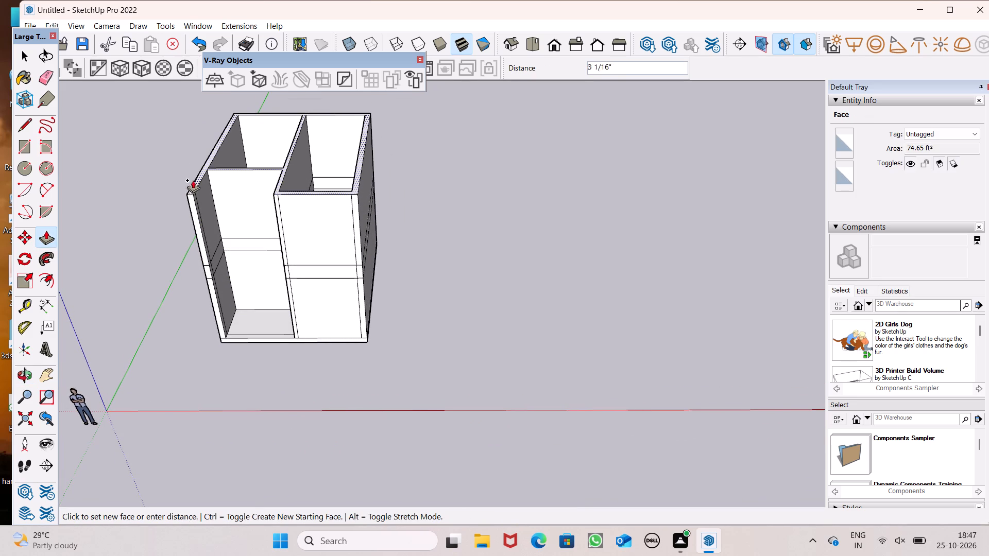
{"action": "left_click_drag", "start_coordinate": [193, 180], "coordinate": [199, 160]}
{"action": "type", "text": "2'"}
{"action": "key", "text": "Return"}
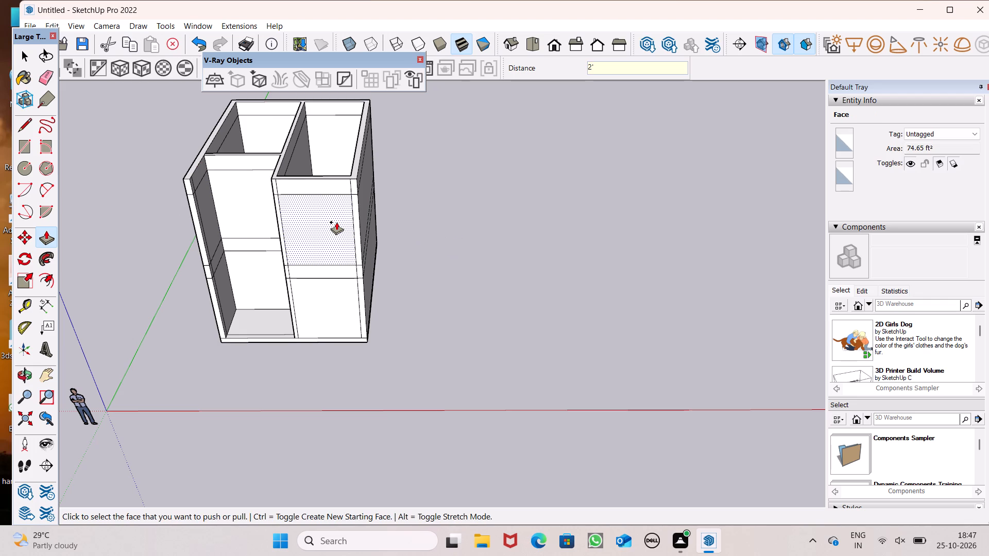
{"action": "scroll", "coordinate": [471, 248], "scroll_direction": "down", "scroll_amount": 1}
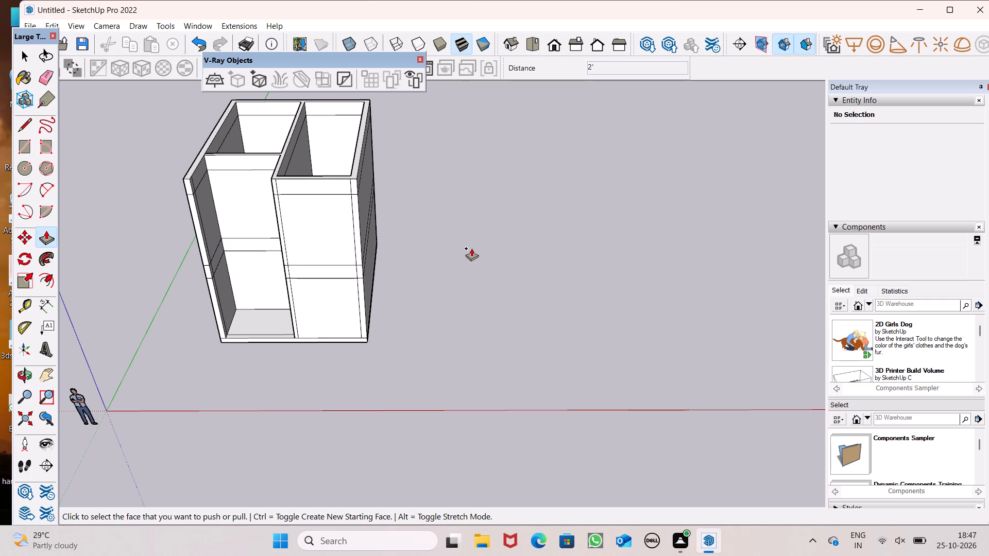
{"action": "scroll", "coordinate": [415, 246], "scroll_direction": "down", "scroll_amount": 1}
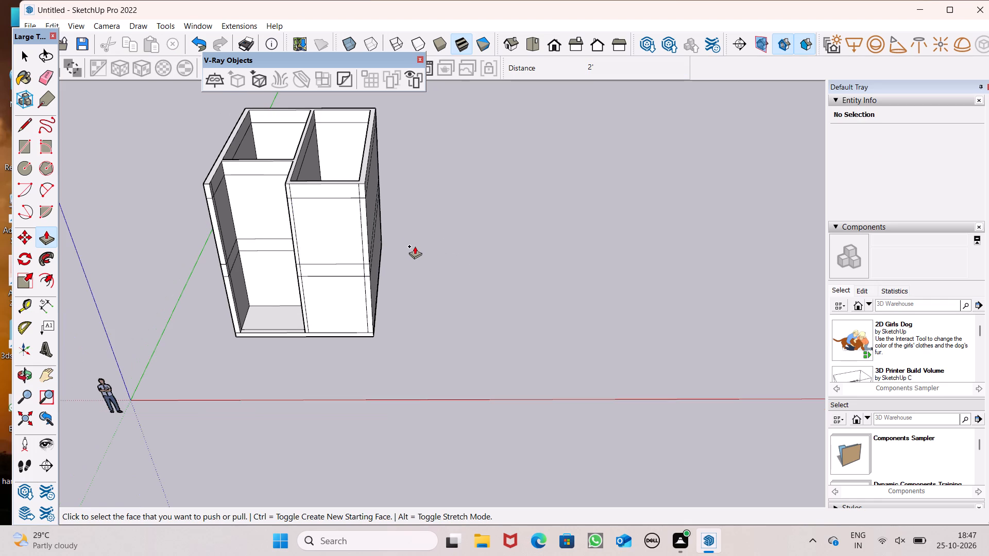
{"action": "scroll", "coordinate": [415, 246], "scroll_direction": "down", "scroll_amount": 3}
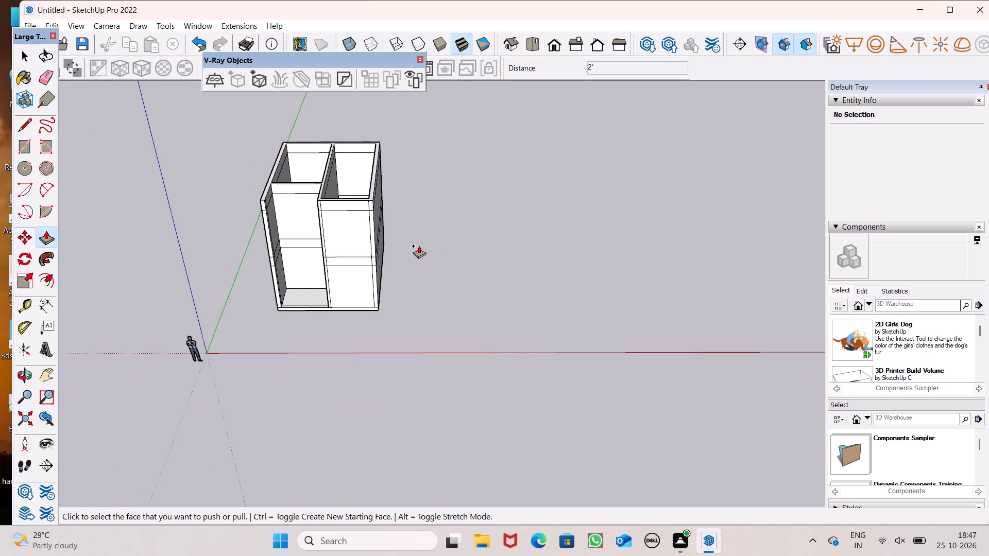
{"action": "middle_click_drag", "start_coordinate": [419, 246], "coordinate": [415, 236]}
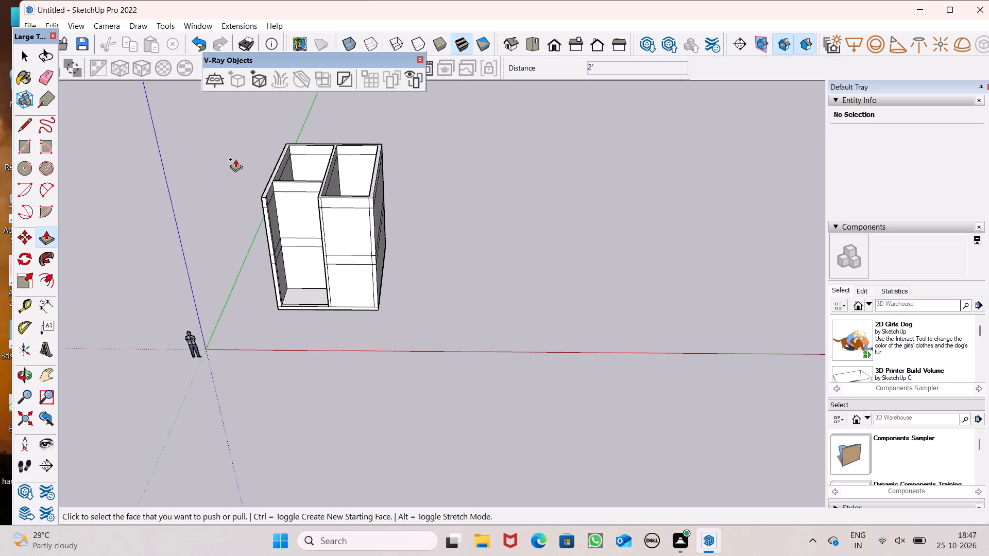
{"action": "key", "text": "space"}
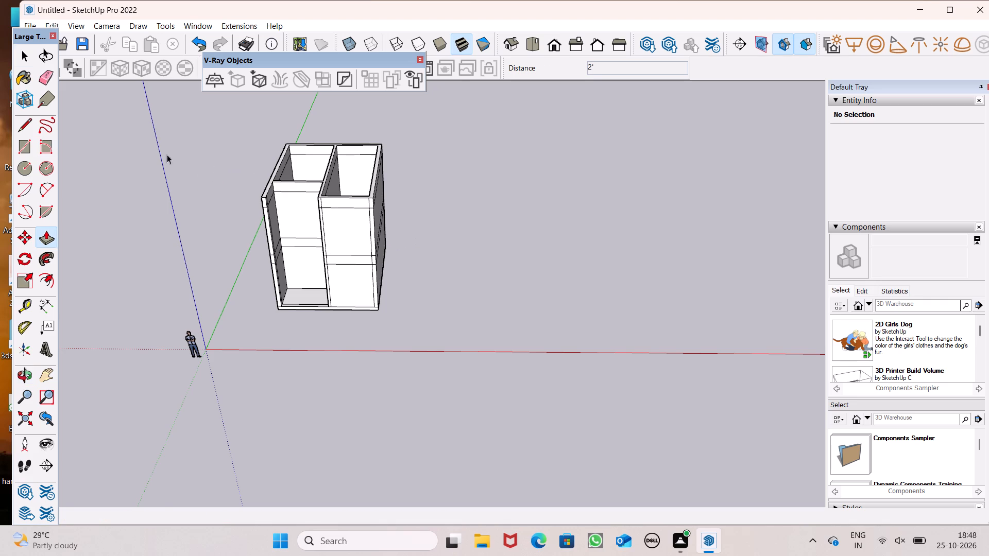
Draw a line about 1' 5" long over the back wall's 10'-level edge in the right-hand room, creating a horizontal face across the room.
{"action": "left_click", "coordinate": [21, 126]}
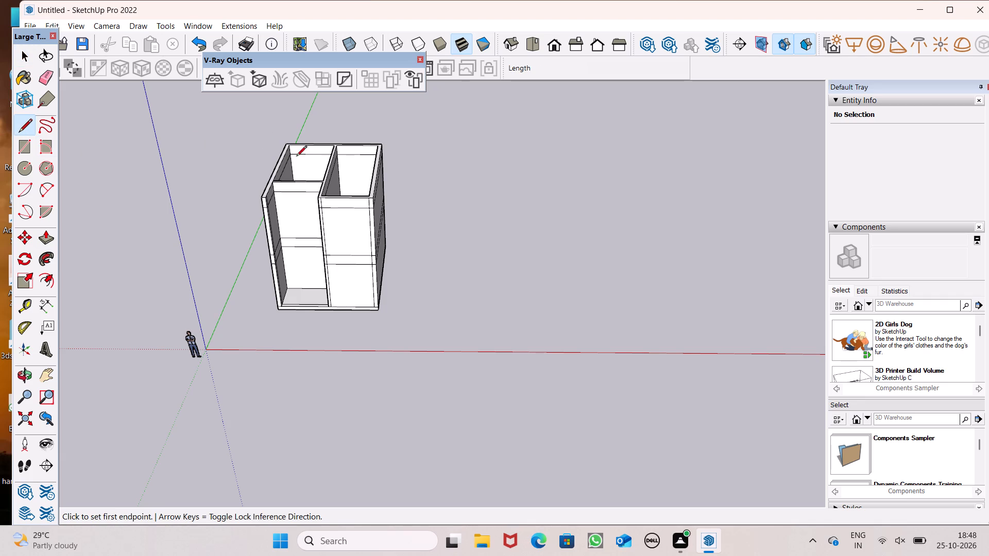
{"action": "scroll", "coordinate": [321, 174], "scroll_direction": "down", "scroll_amount": 4}
{"action": "middle_click_drag", "start_coordinate": [342, 199], "coordinate": [377, 347]}
{"action": "scroll", "coordinate": [364, 259], "scroll_direction": "up", "scroll_amount": 1}
{"action": "scroll", "coordinate": [314, 217], "scroll_direction": "up", "scroll_amount": 8}
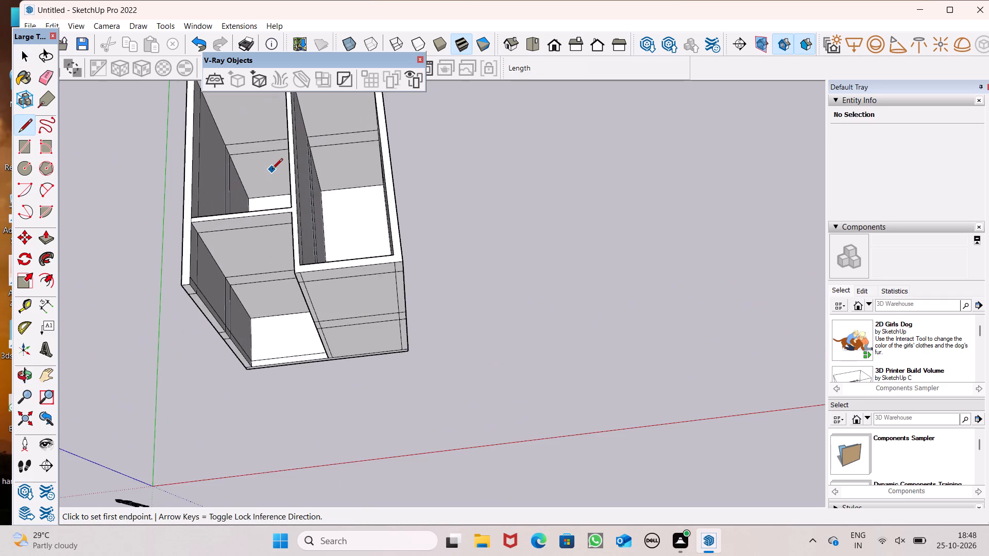
{"action": "scroll", "coordinate": [272, 170], "scroll_direction": "up", "scroll_amount": 8}
{"action": "scroll", "coordinate": [206, 164], "scroll_direction": "down", "scroll_amount": 5}
{"action": "middle_click_drag", "start_coordinate": [228, 182], "coordinate": [229, 291]}
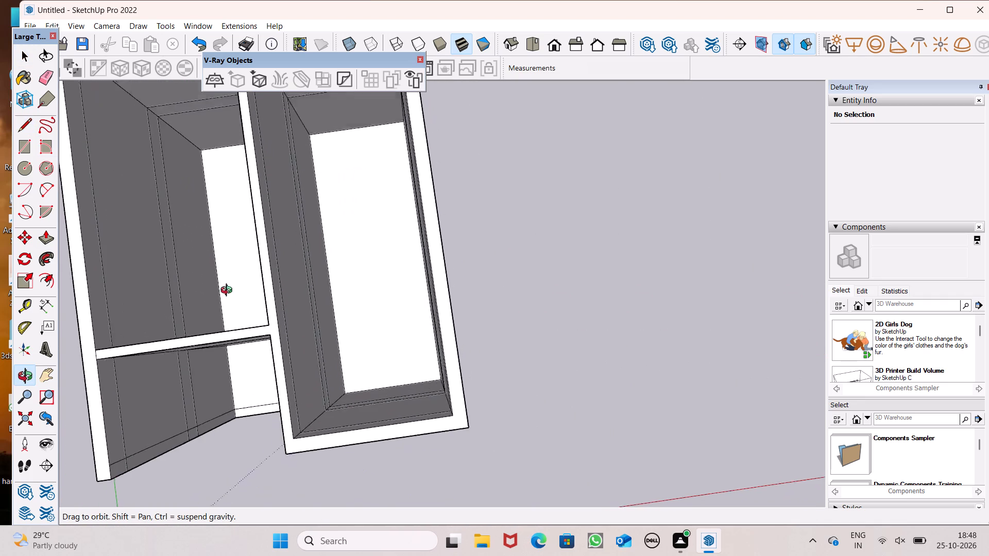
{"action": "middle_click_drag", "start_coordinate": [229, 291], "coordinate": [192, 206]}
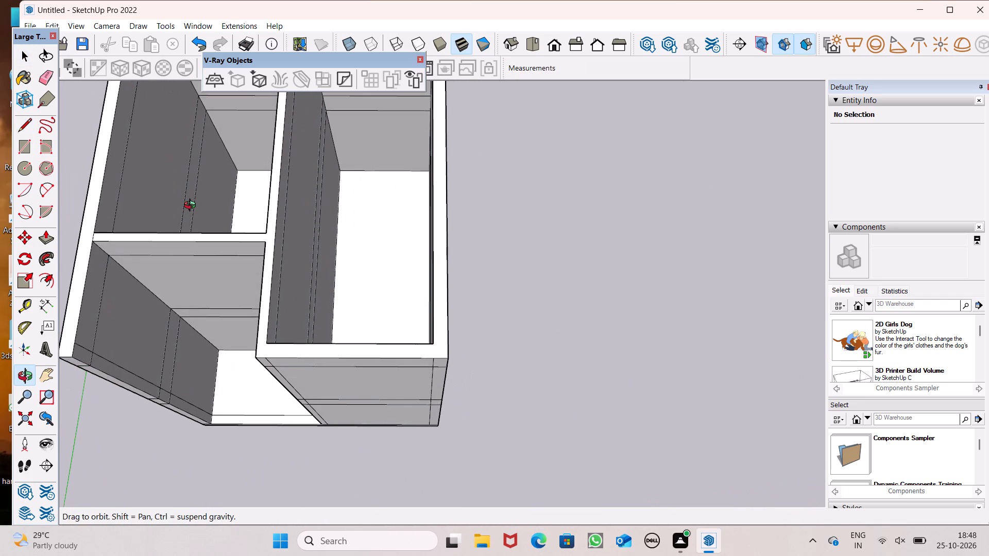
{"action": "middle_click_drag", "start_coordinate": [192, 206], "coordinate": [193, 214]}
{"action": "scroll", "coordinate": [193, 214], "scroll_direction": "up", "scroll_amount": 1}
{"action": "scroll", "coordinate": [304, 219], "scroll_direction": "down", "scroll_amount": 1}
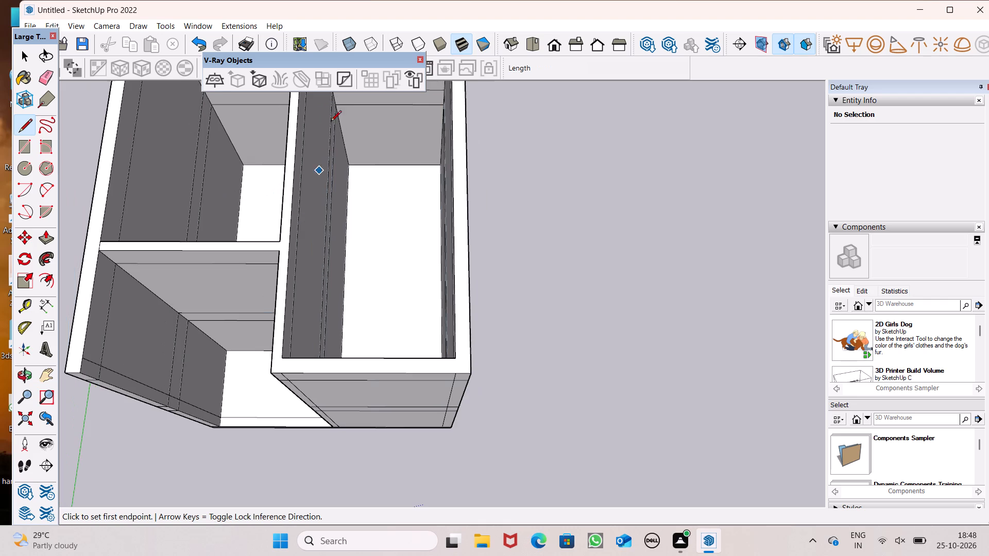
{"action": "scroll", "coordinate": [346, 116], "scroll_direction": "up", "scroll_amount": 4}
{"action": "scroll", "coordinate": [334, 127], "scroll_direction": "down", "scroll_amount": 7}
{"action": "scroll", "coordinate": [322, 114], "scroll_direction": "up", "scroll_amount": 6}
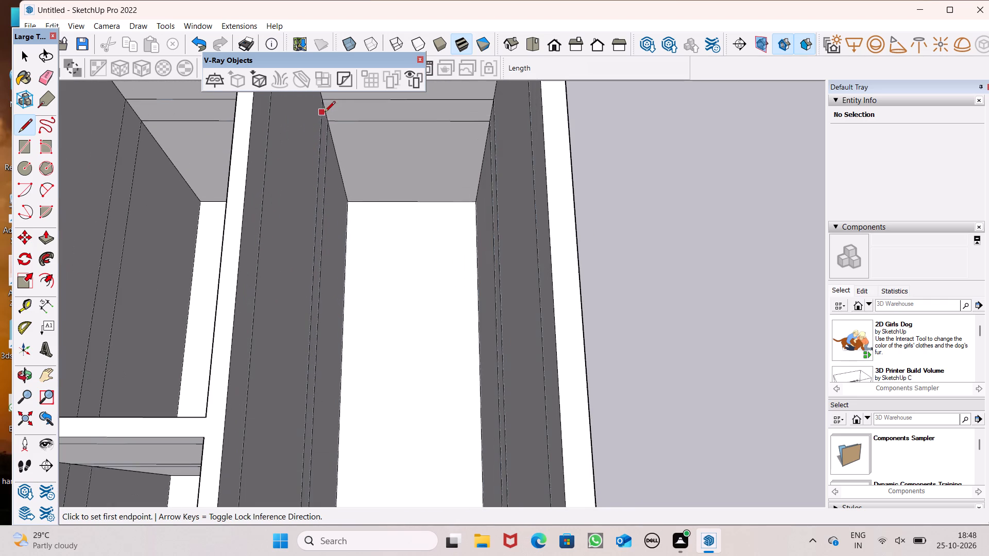
{"action": "left_click", "coordinate": [335, 123]}
{"action": "left_click", "coordinate": [355, 123]}
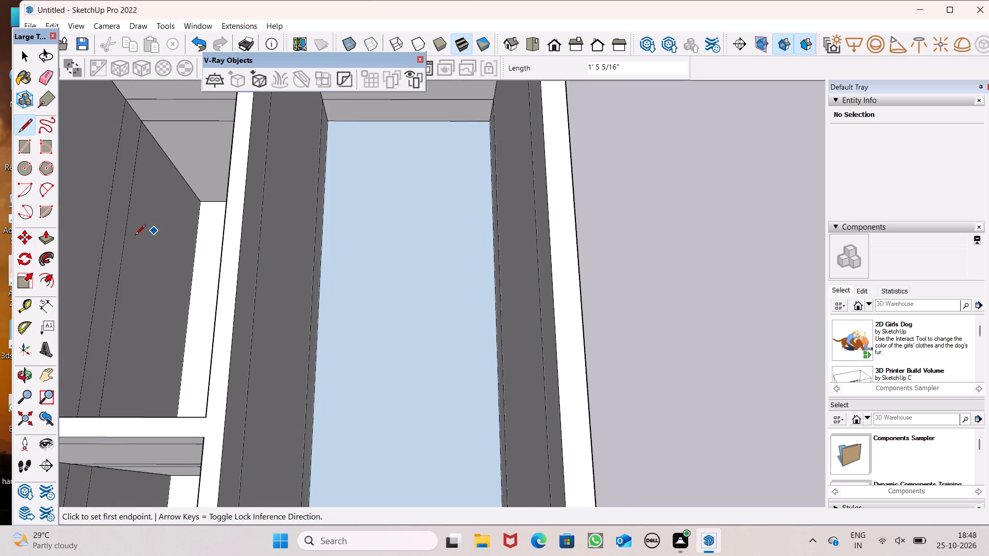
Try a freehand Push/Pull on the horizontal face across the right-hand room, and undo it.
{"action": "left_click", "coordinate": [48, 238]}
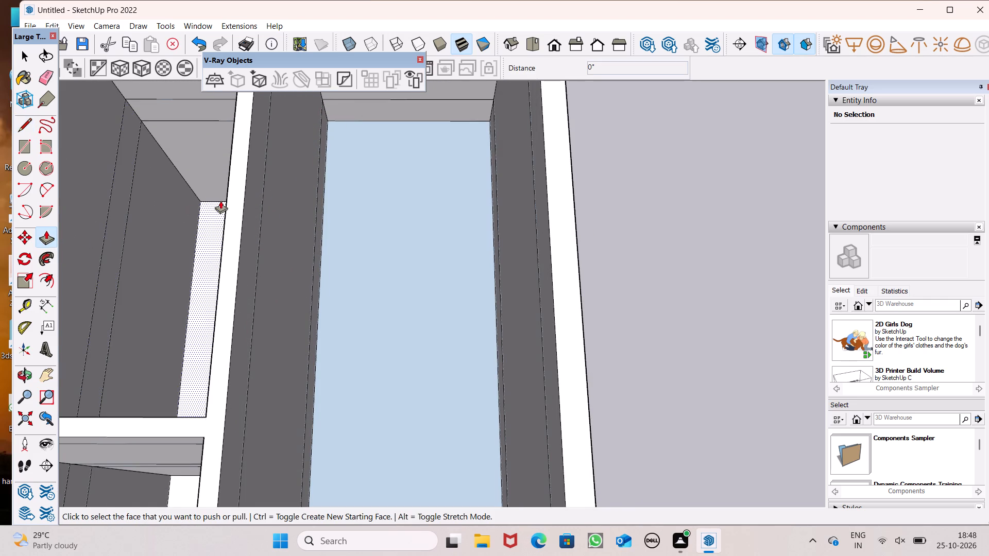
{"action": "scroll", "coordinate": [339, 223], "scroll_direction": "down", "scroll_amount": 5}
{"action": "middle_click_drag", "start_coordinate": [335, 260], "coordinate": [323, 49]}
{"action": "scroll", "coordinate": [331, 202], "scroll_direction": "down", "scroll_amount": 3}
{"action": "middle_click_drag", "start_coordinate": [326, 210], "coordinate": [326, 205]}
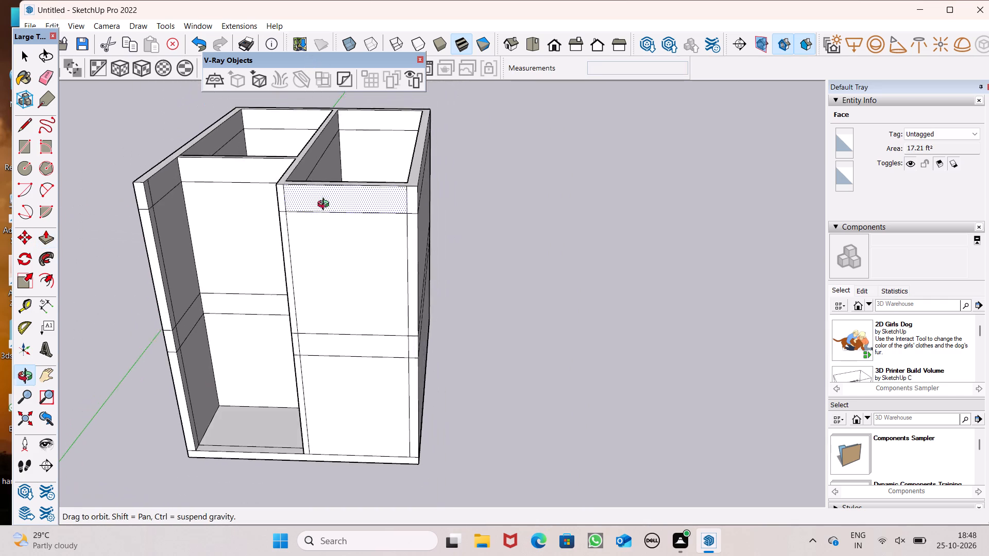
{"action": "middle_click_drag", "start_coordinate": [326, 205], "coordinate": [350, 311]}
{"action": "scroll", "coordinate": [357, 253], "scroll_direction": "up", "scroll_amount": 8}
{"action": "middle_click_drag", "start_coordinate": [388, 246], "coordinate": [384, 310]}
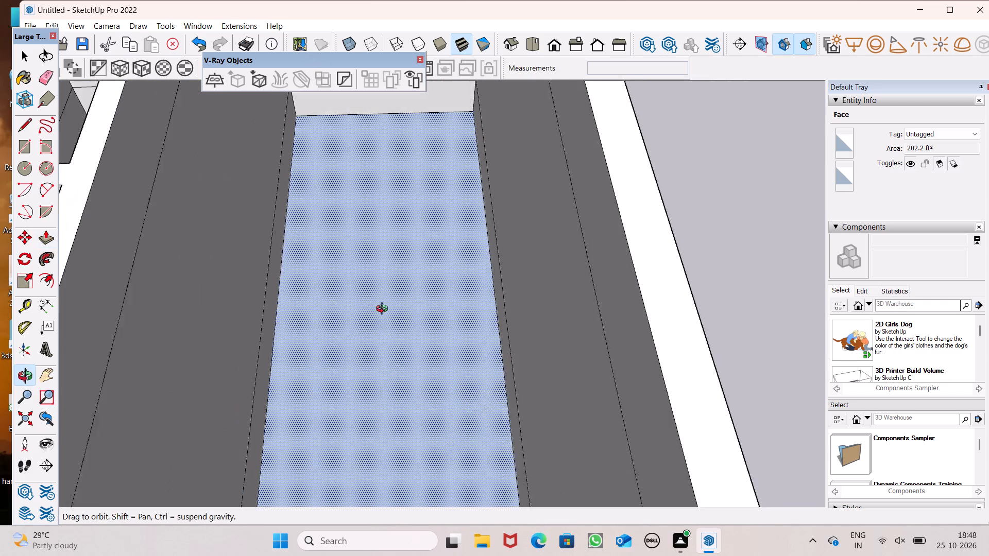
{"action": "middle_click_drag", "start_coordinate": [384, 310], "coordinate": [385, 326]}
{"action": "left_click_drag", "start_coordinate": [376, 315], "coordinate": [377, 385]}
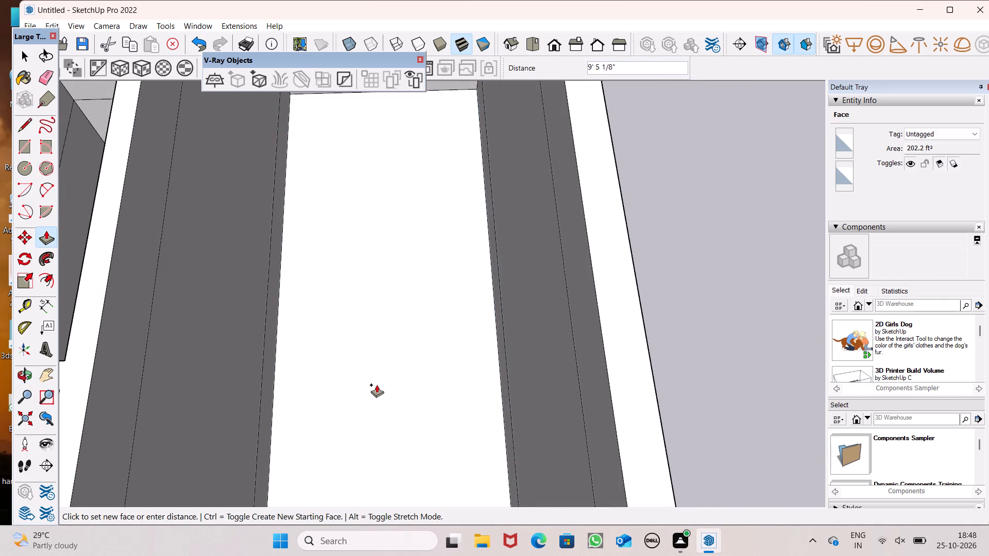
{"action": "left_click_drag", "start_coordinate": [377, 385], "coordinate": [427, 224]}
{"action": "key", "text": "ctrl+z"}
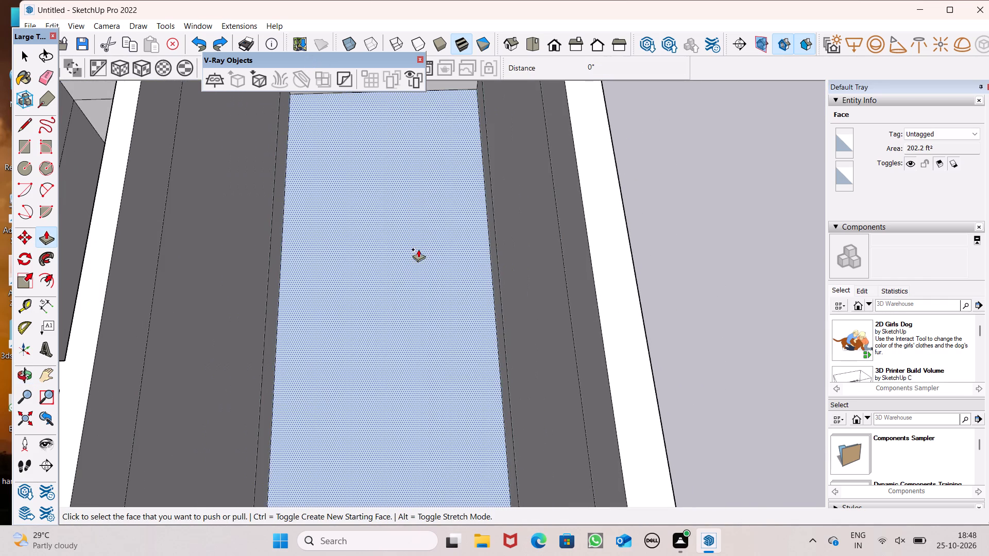
Push/Pull the right-hand room's horizontal face 6" to form the floor slab between the storeys.
{"action": "left_click_drag", "start_coordinate": [396, 272], "coordinate": [395, 280]}
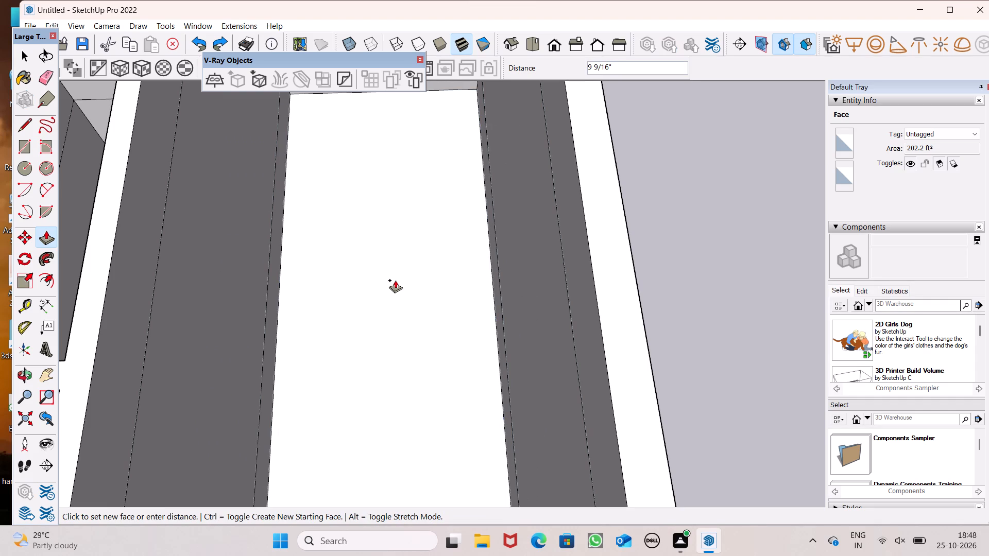
{"action": "left_click_drag", "start_coordinate": [395, 280], "coordinate": [397, 281]}
{"action": "key", "text": "6"}
{"action": "key", "text": "shift+quotedbl"}
{"action": "key", "text": "Return"}
{"action": "scroll", "coordinate": [339, 255], "scroll_direction": "down", "scroll_amount": 3}
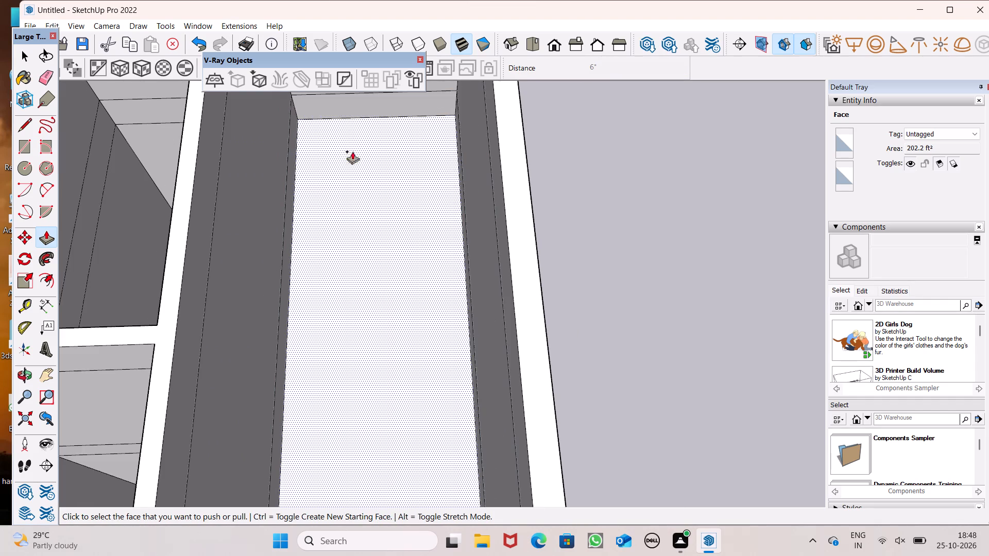
Draw a line about 10" long over the back wall's 10'-level edge in the rear left room, creating a horizontal face across it.
{"action": "scroll", "coordinate": [329, 271], "scroll_direction": "down", "scroll_amount": 6}
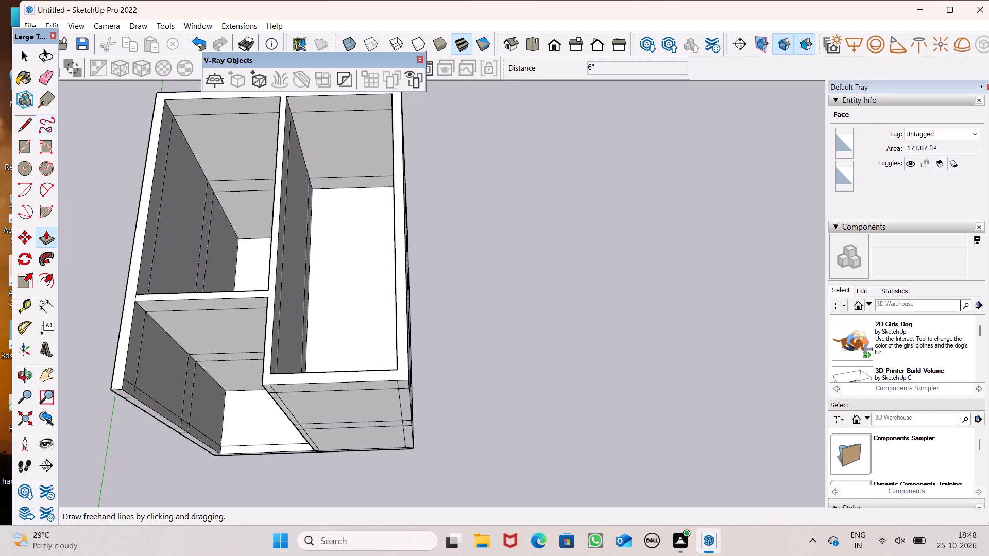
{"action": "left_click", "coordinate": [27, 123]}
{"action": "scroll", "coordinate": [116, 191], "scroll_direction": "up", "scroll_amount": 8}
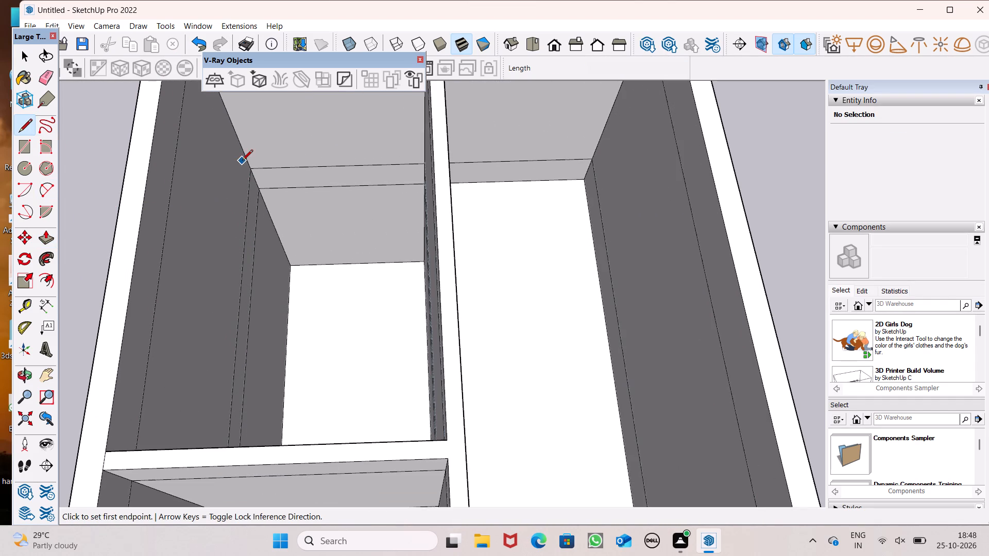
{"action": "left_click", "coordinate": [258, 192]}
{"action": "left_click", "coordinate": [274, 190]}
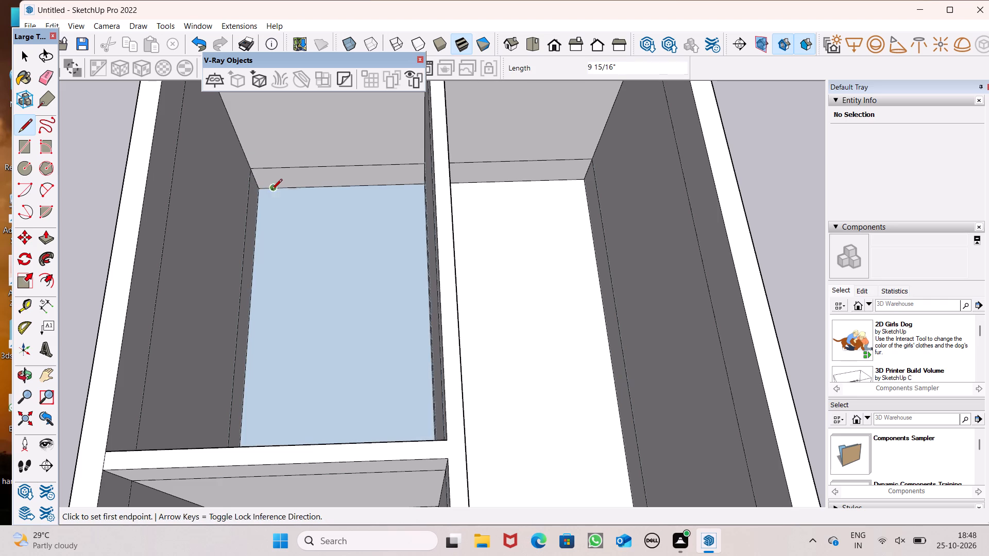
{"action": "key", "text": "space"}
Push/Pull the rear left room's horizontal face 6" to form its floor slab.
{"action": "left_click", "coordinate": [47, 240]}
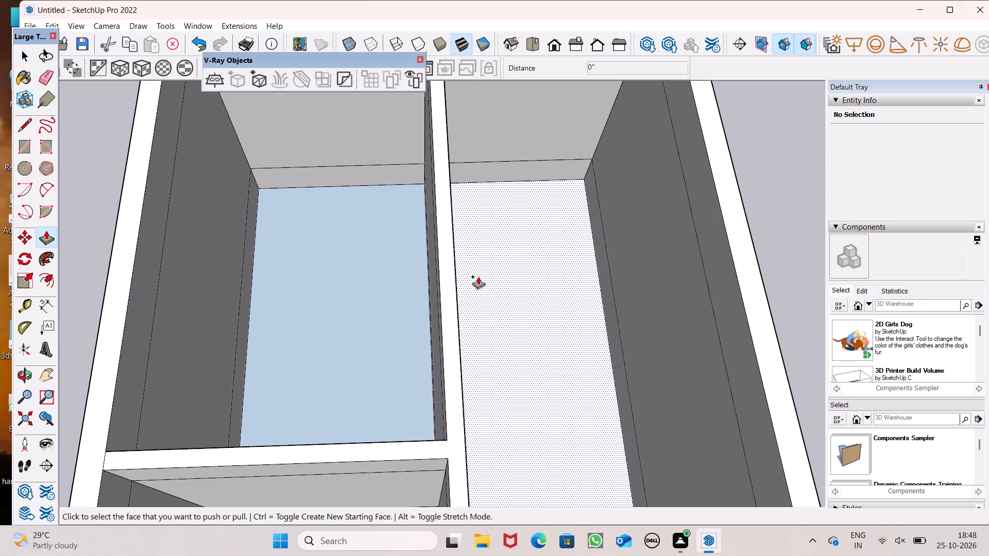
{"action": "left_click_drag", "start_coordinate": [323, 307], "coordinate": [325, 313]}
{"action": "key", "text": "6"}
{"action": "key", "text": "shift+quotedbl"}
{"action": "key", "text": "Return"}
{"action": "scroll", "coordinate": [318, 312], "scroll_direction": "down", "scroll_amount": 3}
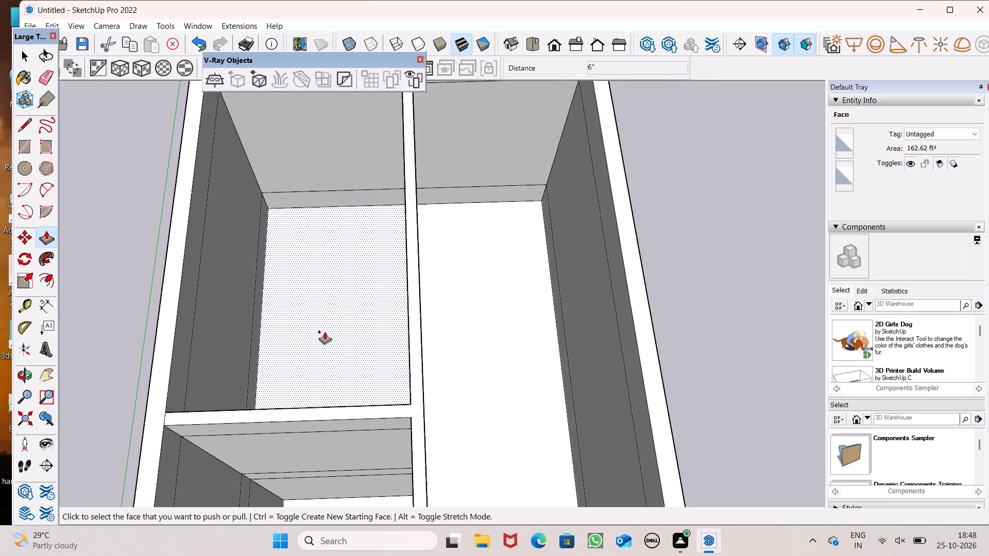
{"action": "middle_click_drag", "start_coordinate": [360, 356], "coordinate": [354, 255]}
{"action": "scroll", "coordinate": [348, 329], "scroll_direction": "down", "scroll_amount": 5}
{"action": "key", "text": "space"}
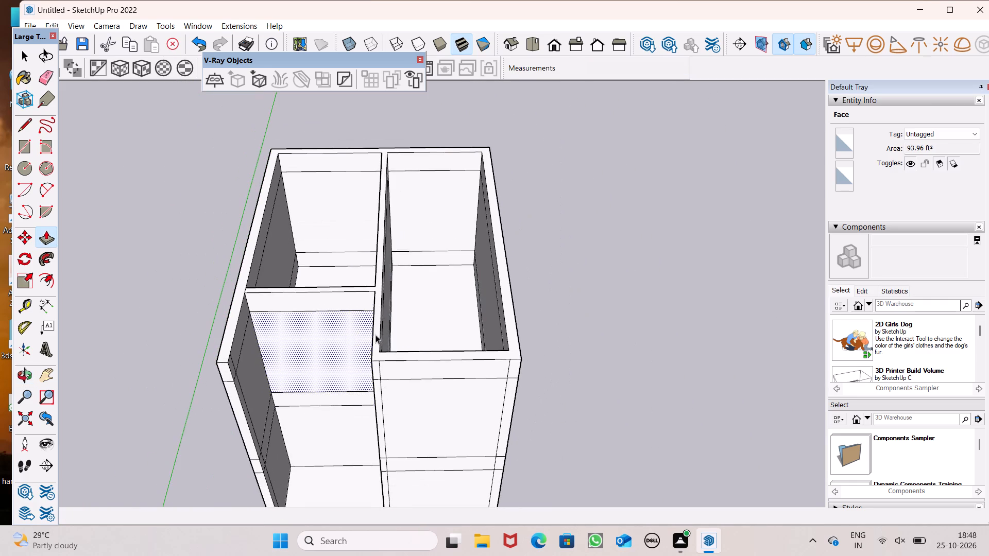
Draw short lines over the back wall's inner top edge in the rear left and right-hand rooms, closing both with roof faces.
{"action": "scroll", "coordinate": [382, 341], "scroll_direction": "down", "scroll_amount": 2}
{"action": "middle_click_drag", "start_coordinate": [384, 346], "coordinate": [383, 362]}
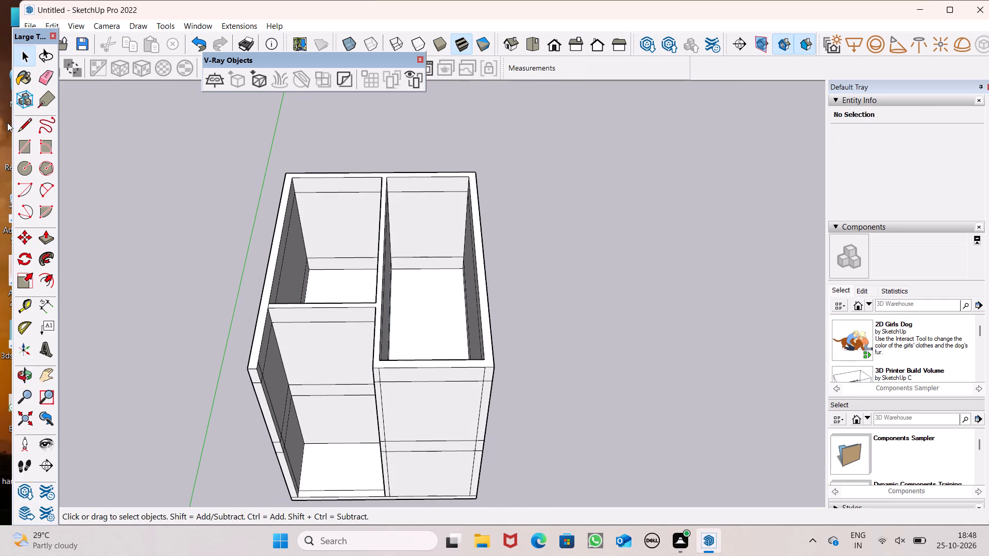
{"action": "left_click", "coordinate": [20, 131]}
{"action": "scroll", "coordinate": [321, 210], "scroll_direction": "up", "scroll_amount": 6}
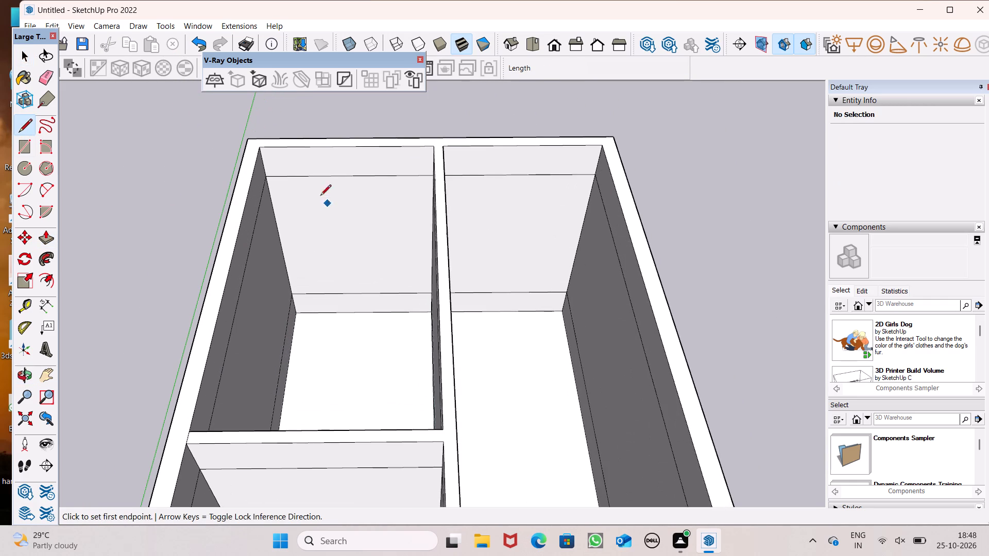
{"action": "left_click", "coordinate": [265, 147]}
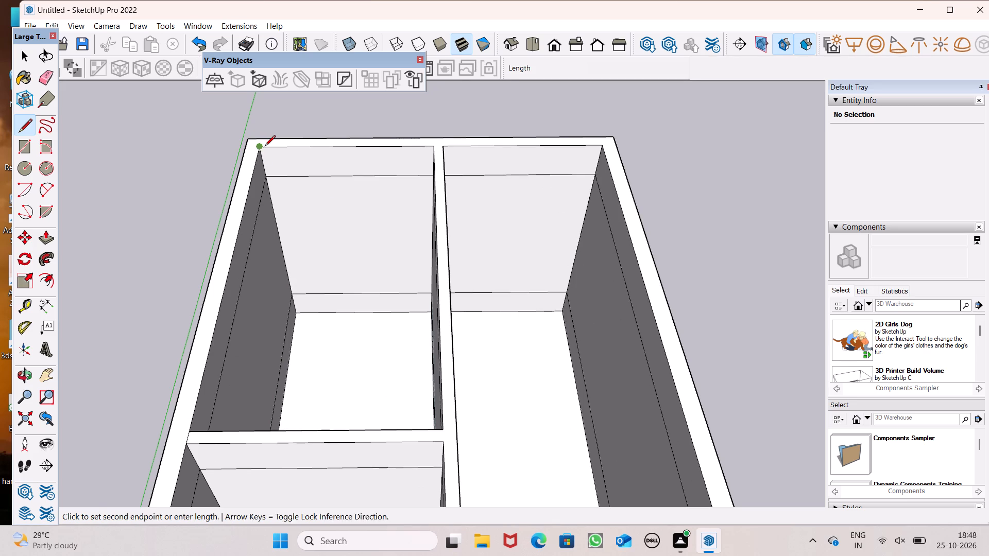
{"action": "left_click", "coordinate": [280, 147]}
{"action": "left_click", "coordinate": [445, 150]}
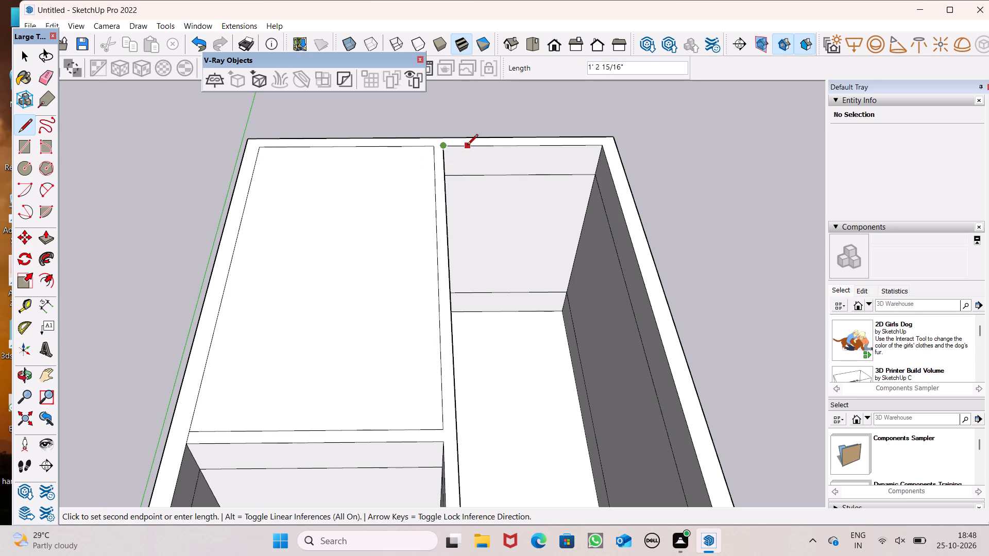
{"action": "left_click", "coordinate": [467, 146]}
{"action": "key", "text": "space"}
Push/Pull the rear left room's roof face 6" to form the roof slab.
{"action": "left_click", "coordinate": [47, 238]}
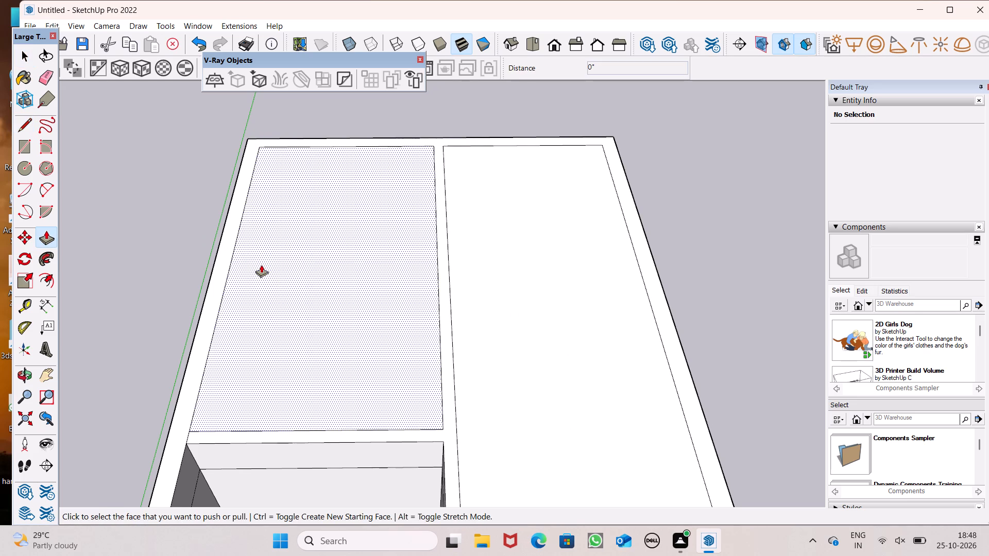
{"action": "left_click_drag", "start_coordinate": [266, 273], "coordinate": [267, 277]}
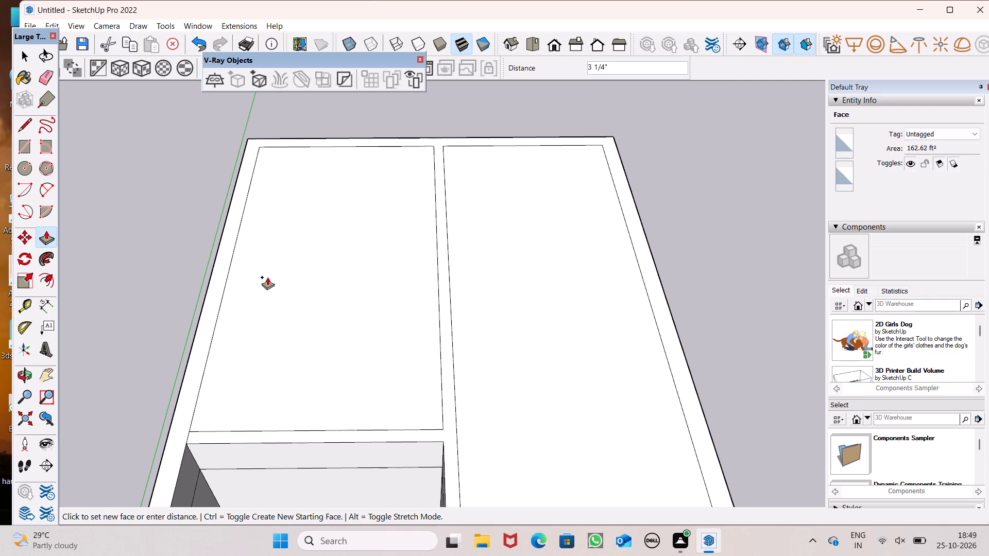
{"action": "left_click_drag", "start_coordinate": [267, 277], "coordinate": [267, 279]}
{"action": "key", "text": "6"}
{"action": "key", "text": "shift+quotedbl"}
{"action": "key", "text": "Return"}
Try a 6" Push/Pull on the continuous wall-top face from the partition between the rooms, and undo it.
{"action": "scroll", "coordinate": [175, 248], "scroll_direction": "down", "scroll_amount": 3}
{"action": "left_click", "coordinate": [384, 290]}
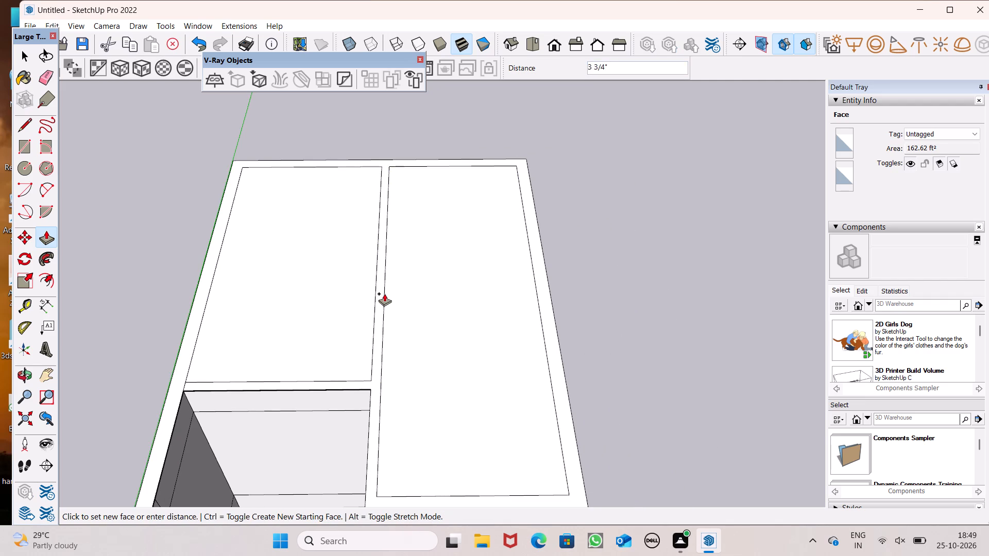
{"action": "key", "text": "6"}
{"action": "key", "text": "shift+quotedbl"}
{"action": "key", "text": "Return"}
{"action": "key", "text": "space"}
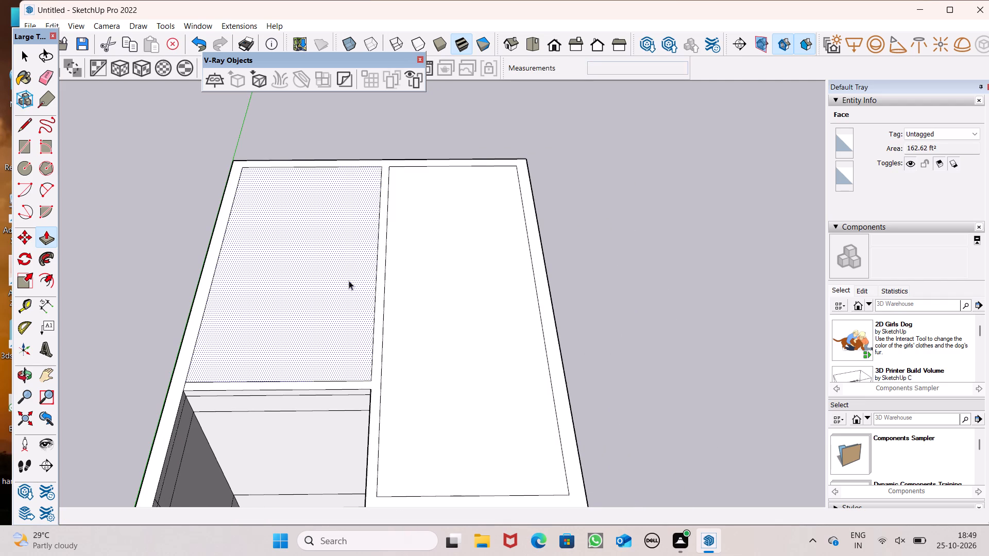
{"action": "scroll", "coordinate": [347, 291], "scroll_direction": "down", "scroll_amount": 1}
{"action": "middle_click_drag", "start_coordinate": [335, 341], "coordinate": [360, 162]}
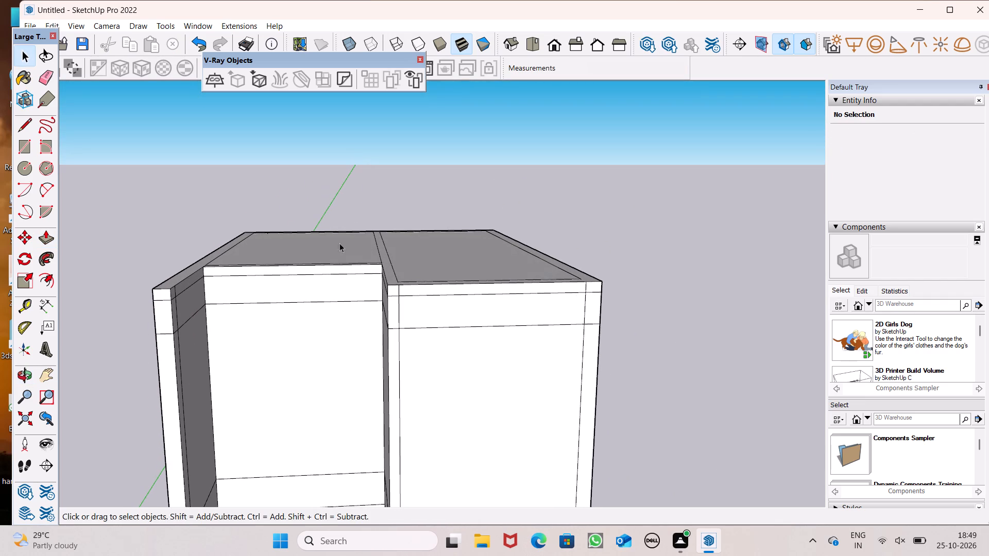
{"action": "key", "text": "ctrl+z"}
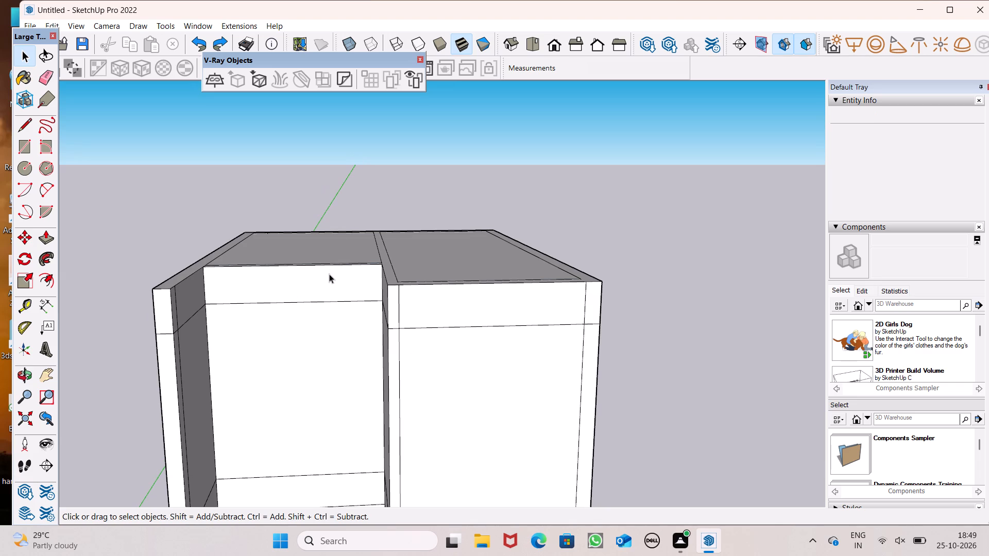
Measure the top band's height at the left end of the recessed cross wall with the Dimension tool, without placing a dimension.
{"action": "left_click", "coordinate": [41, 308]}
{"action": "scroll", "coordinate": [193, 298], "scroll_direction": "up", "scroll_amount": 6}
{"action": "left_click", "coordinate": [213, 249]}
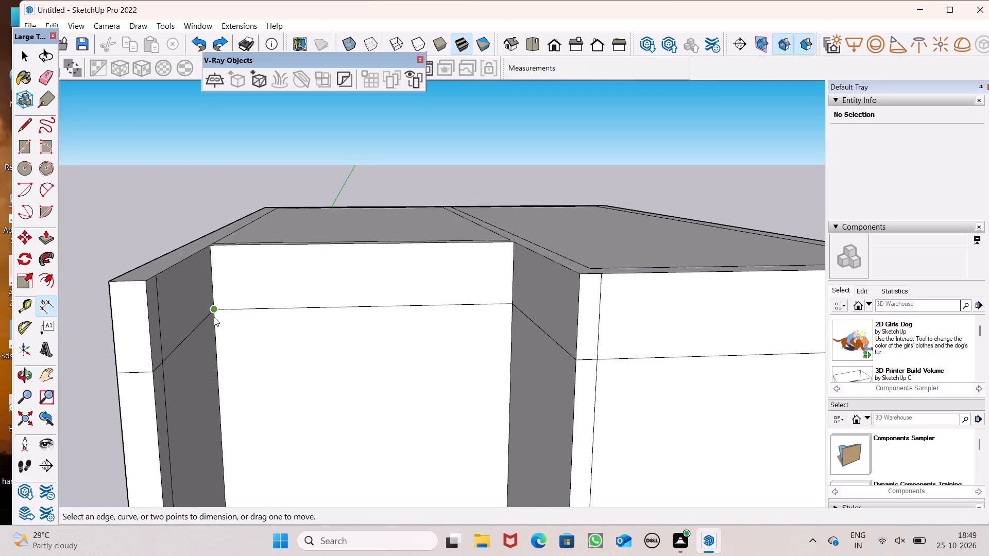
{"action": "left_click", "coordinate": [217, 310]}
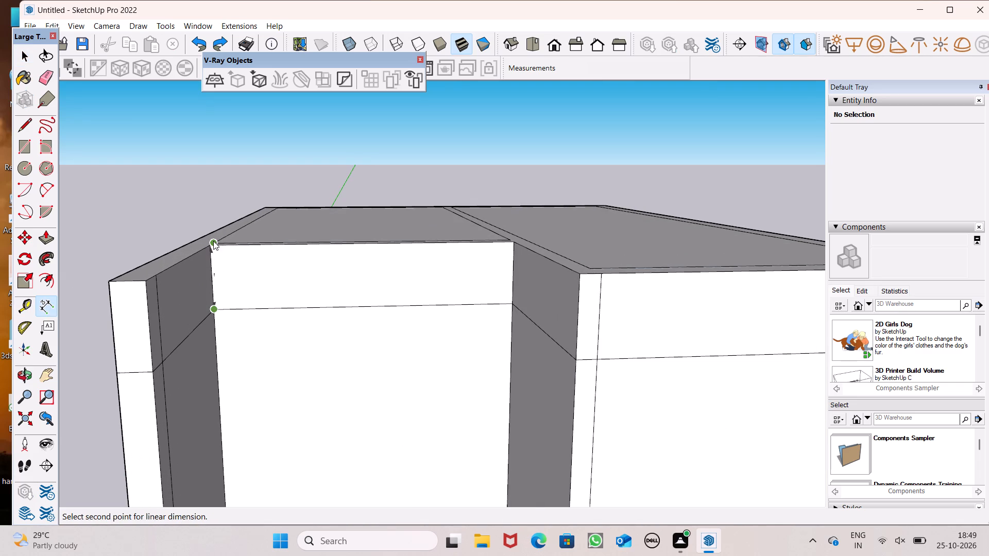
{"action": "left_click", "coordinate": [214, 245]}
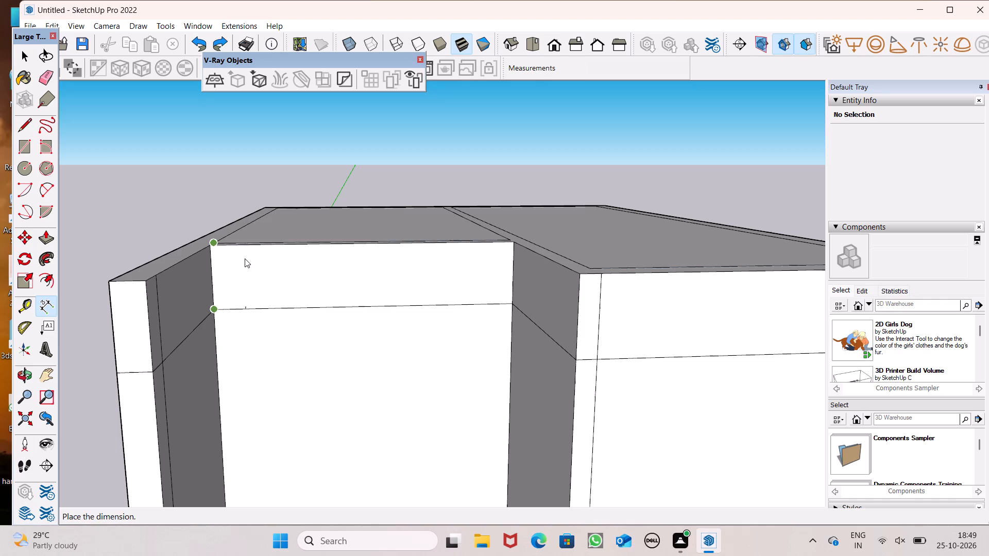
{"action": "key", "text": "space"}
Measure the top band's height at the left wall's front end with the Dimension tool, without placing a dimension.
{"action": "left_click", "coordinate": [48, 305]}
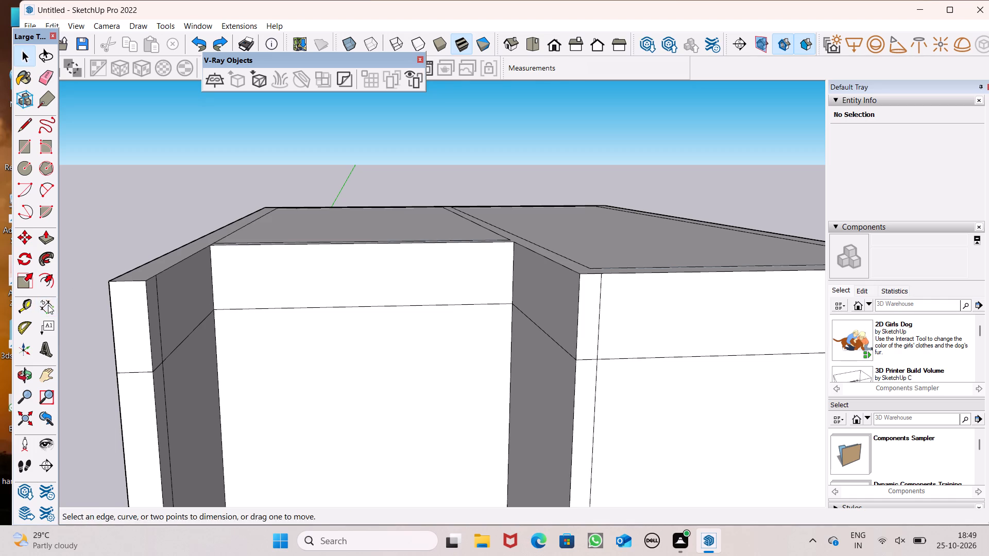
{"action": "left_click", "coordinate": [142, 285]}
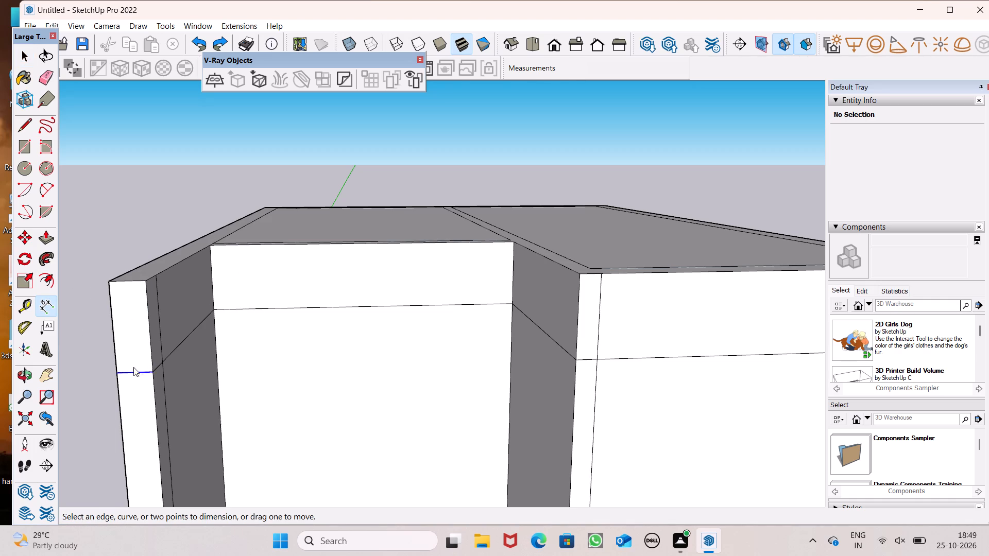
{"action": "left_click_drag", "start_coordinate": [150, 376], "coordinate": [150, 369]}
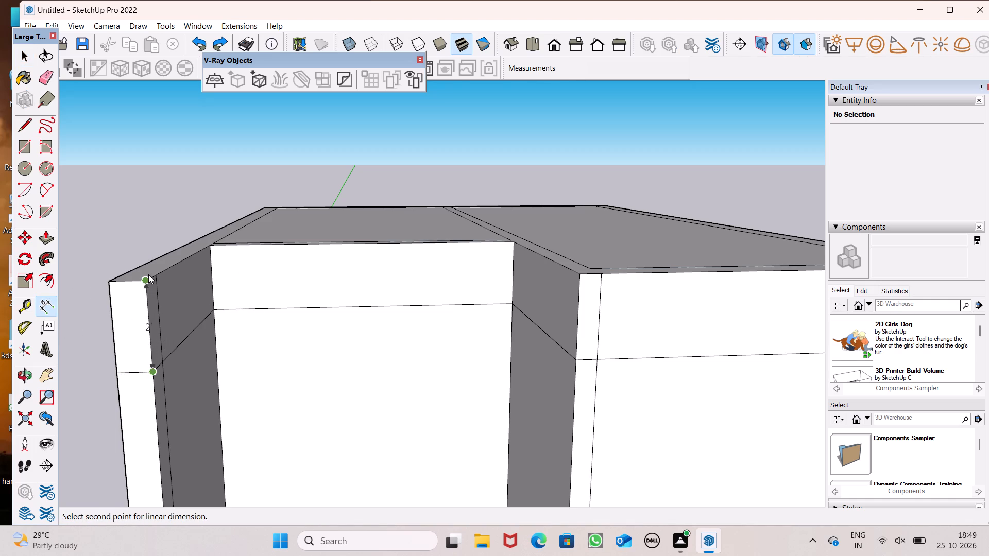
{"action": "key", "text": "space"}
Examine the house's roof faces and upper wall bands from the front and from above.
{"action": "scroll", "coordinate": [172, 234], "scroll_direction": "down", "scroll_amount": 4}
{"action": "scroll", "coordinate": [234, 280], "scroll_direction": "down", "scroll_amount": 2}
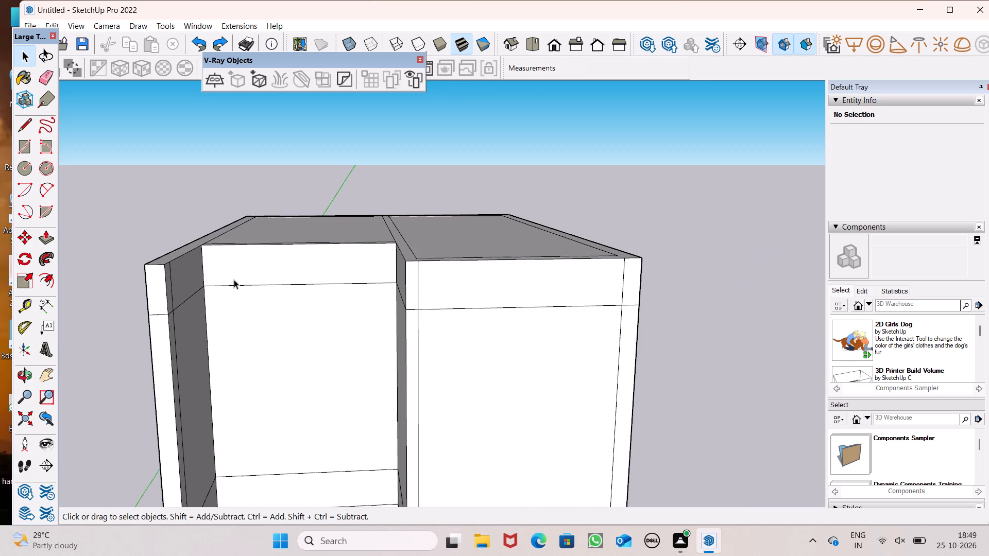
{"action": "scroll", "coordinate": [227, 336], "scroll_direction": "down", "scroll_amount": 4}
{"action": "middle_click", "coordinate": [276, 434]}
{"action": "scroll", "coordinate": [276, 434], "scroll_direction": "up", "scroll_amount": 1}
{"action": "scroll", "coordinate": [205, 315], "scroll_direction": "down", "scroll_amount": 4}
{"action": "middle_click_drag", "start_coordinate": [226, 364], "coordinate": [237, 366]}
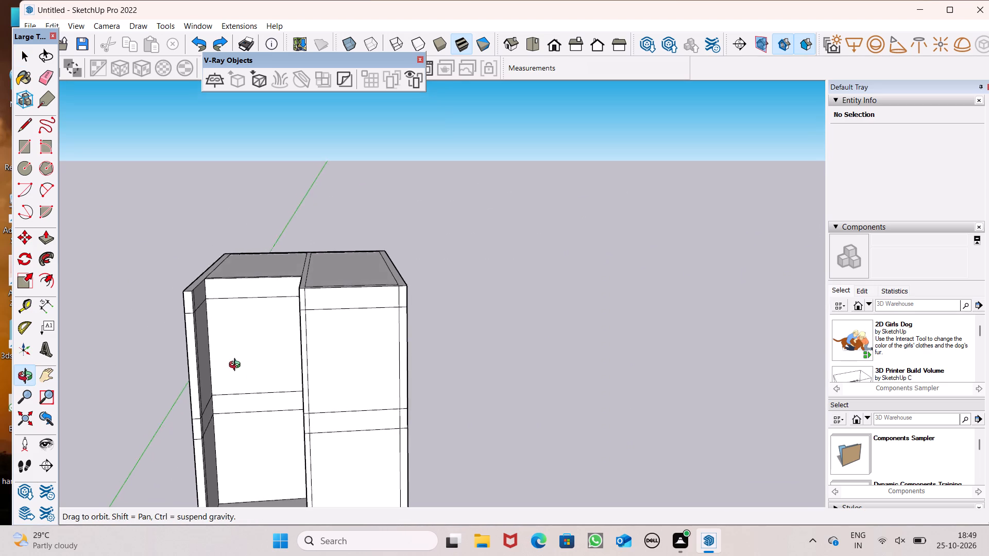
{"action": "middle_click_drag", "start_coordinate": [237, 366], "coordinate": [237, 370]}
{"action": "scroll", "coordinate": [234, 329], "scroll_direction": "down", "scroll_amount": 1}
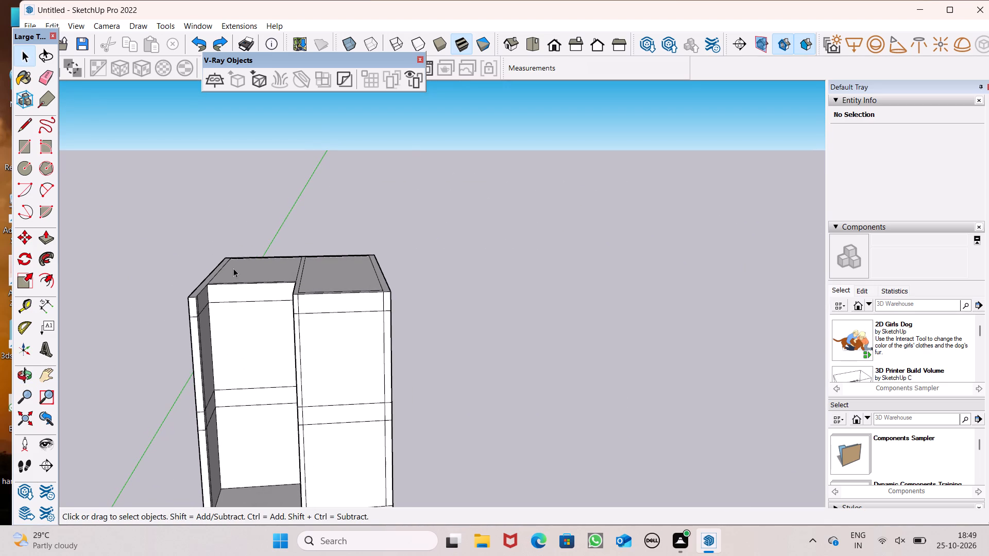
{"action": "scroll", "coordinate": [235, 267], "scroll_direction": "up", "scroll_amount": 4}
{"action": "scroll", "coordinate": [259, 290], "scroll_direction": "down", "scroll_amount": 3}
{"action": "middle_click_drag", "start_coordinate": [272, 336], "coordinate": [275, 343]}
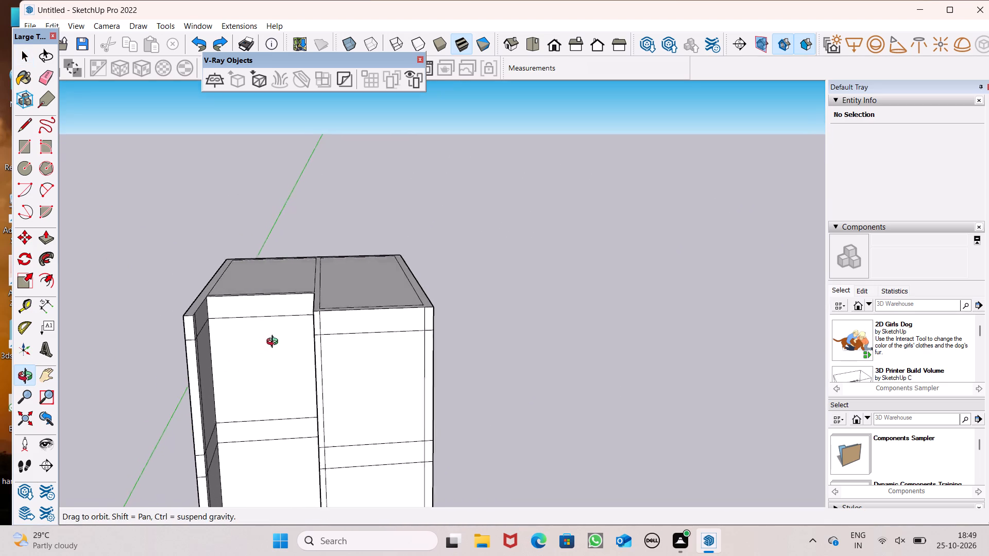
{"action": "middle_click_drag", "start_coordinate": [275, 343], "coordinate": [259, 362]}
{"action": "scroll", "coordinate": [178, 248], "scroll_direction": "up", "scroll_amount": 6}
{"action": "scroll", "coordinate": [255, 236], "scroll_direction": "down", "scroll_amount": 5}
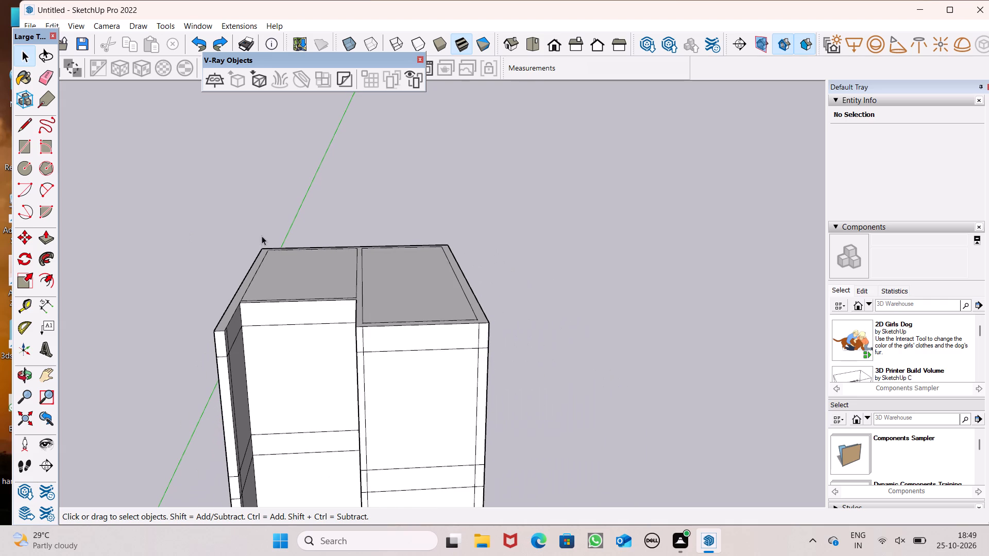
{"action": "scroll", "coordinate": [266, 256], "scroll_direction": "down", "scroll_amount": 2}
{"action": "middle_click_drag", "start_coordinate": [270, 279], "coordinate": [281, 327]}
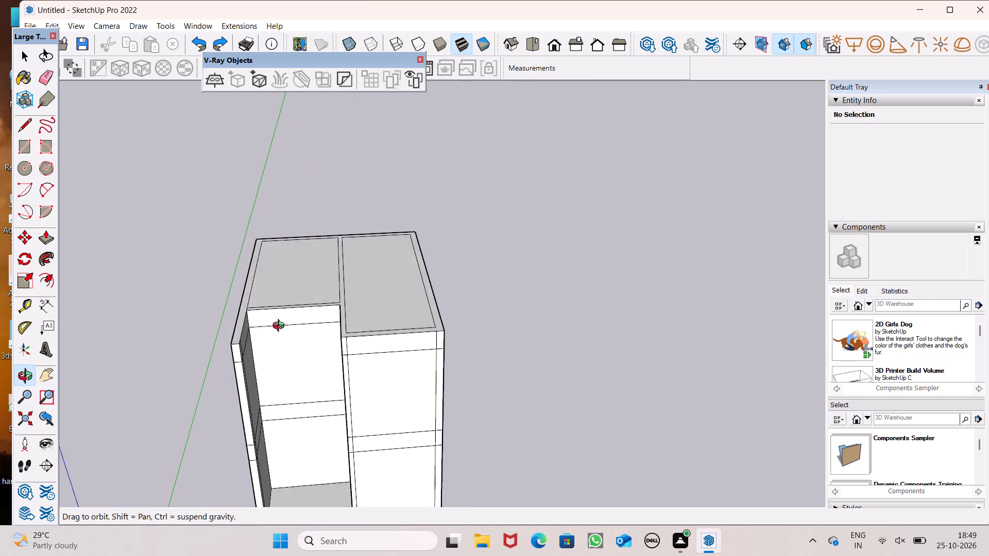
Draw a 9" line across the left wall's top, from the left roof face's front inner corner to the wall's outer edge.
{"action": "middle_click_drag", "start_coordinate": [281, 327], "coordinate": [279, 338]}
{"action": "middle_click", "coordinate": [279, 338]}
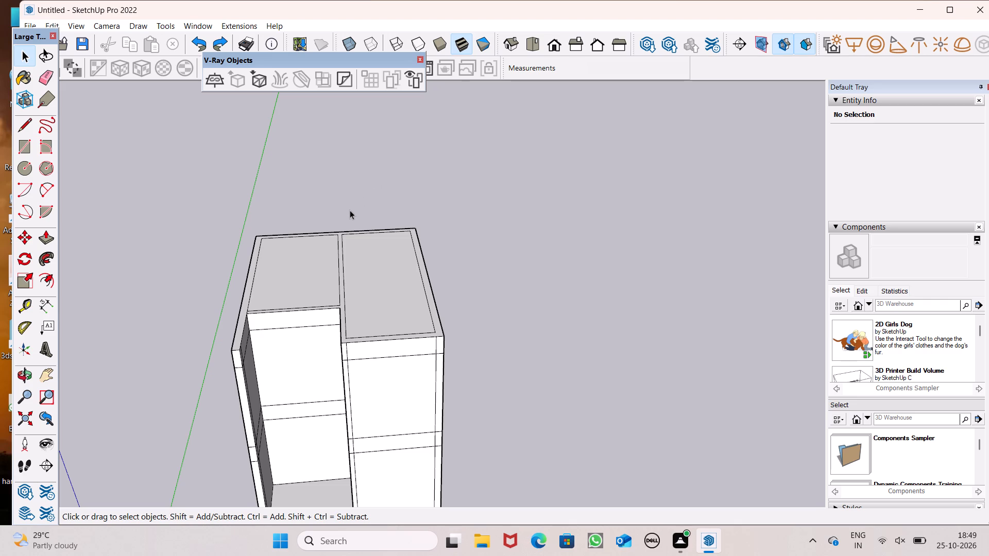
{"action": "scroll", "coordinate": [343, 220], "scroll_direction": "down", "scroll_amount": 1}
{"action": "middle_click_drag", "start_coordinate": [337, 225], "coordinate": [361, 340]}
{"action": "scroll", "coordinate": [293, 258], "scroll_direction": "up", "scroll_amount": 2}
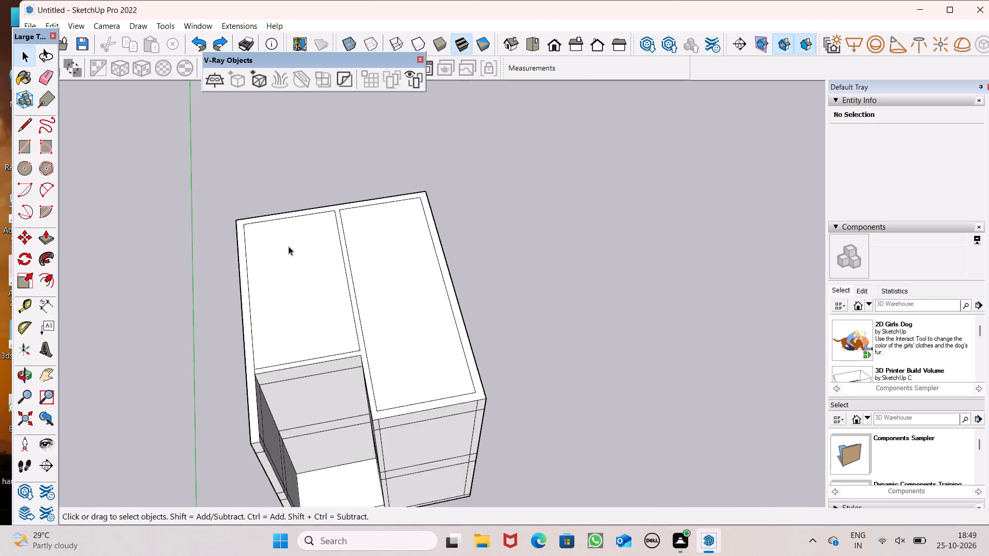
{"action": "middle_click_drag", "start_coordinate": [321, 255], "coordinate": [256, 271]}
{"action": "scroll", "coordinate": [256, 271], "scroll_direction": "up", "scroll_amount": 6}
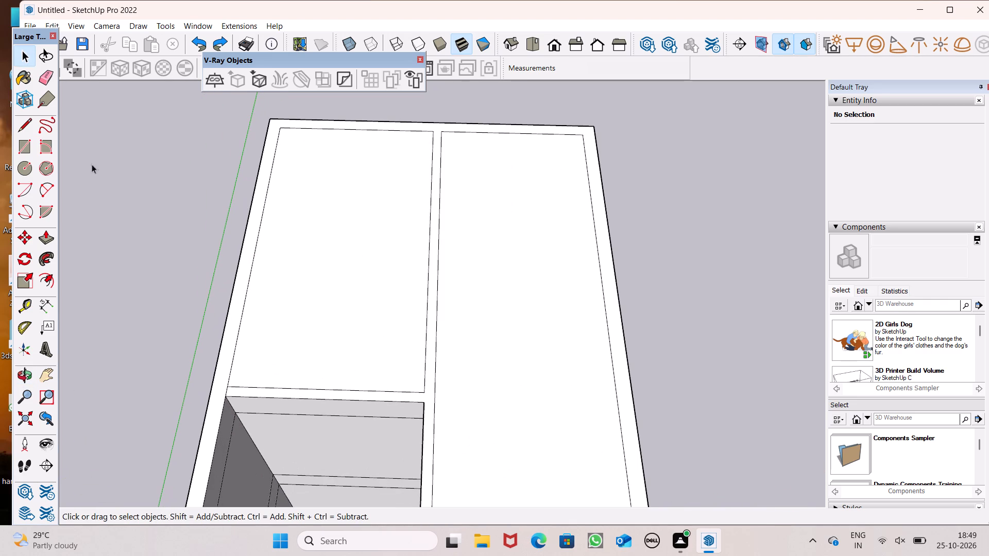
{"action": "left_click_drag", "start_coordinate": [19, 130], "coordinate": [31, 133]}
{"action": "scroll", "coordinate": [300, 212], "scroll_direction": "down", "scroll_amount": 5}
{"action": "left_click", "coordinate": [17, 126]}
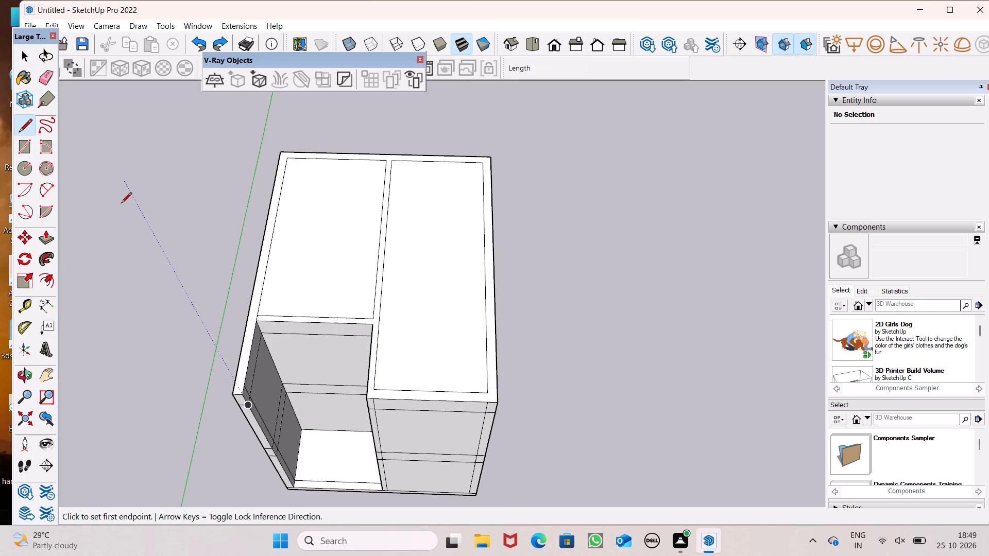
{"action": "scroll", "coordinate": [120, 209], "scroll_direction": "up", "scroll_amount": 2}
{"action": "scroll", "coordinate": [229, 344], "scroll_direction": "up", "scroll_amount": 7}
{"action": "scroll", "coordinate": [304, 340], "scroll_direction": "up", "scroll_amount": 5}
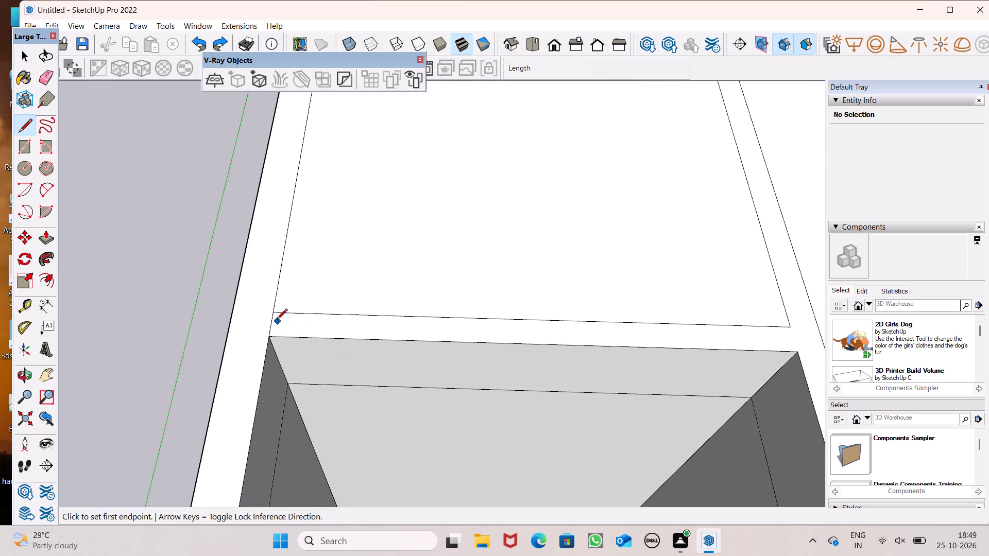
{"action": "left_click", "coordinate": [270, 316]}
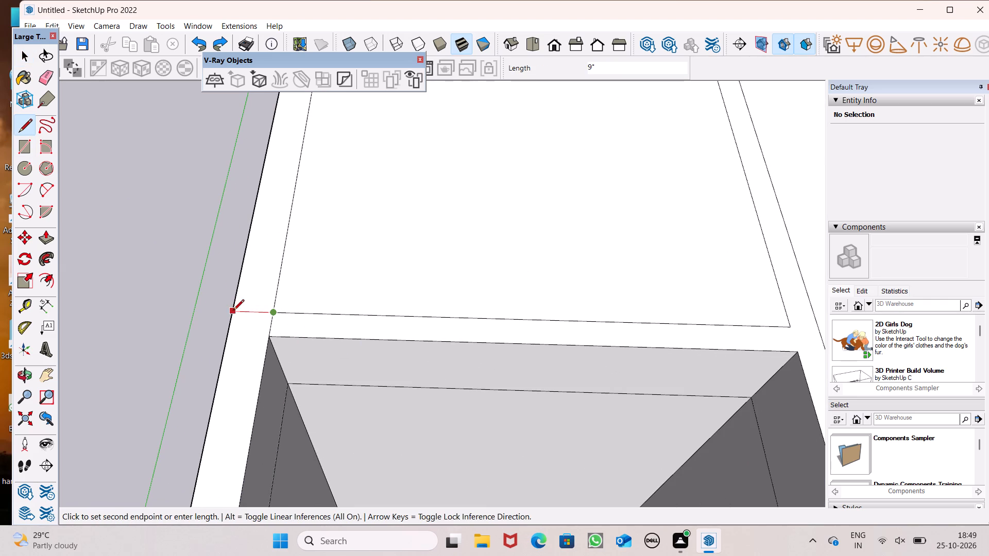
{"action": "left_click", "coordinate": [234, 311]}
Push/Pull the top face of the left wall's front section up 10'.
{"action": "scroll", "coordinate": [285, 282], "scroll_direction": "down", "scroll_amount": 1}
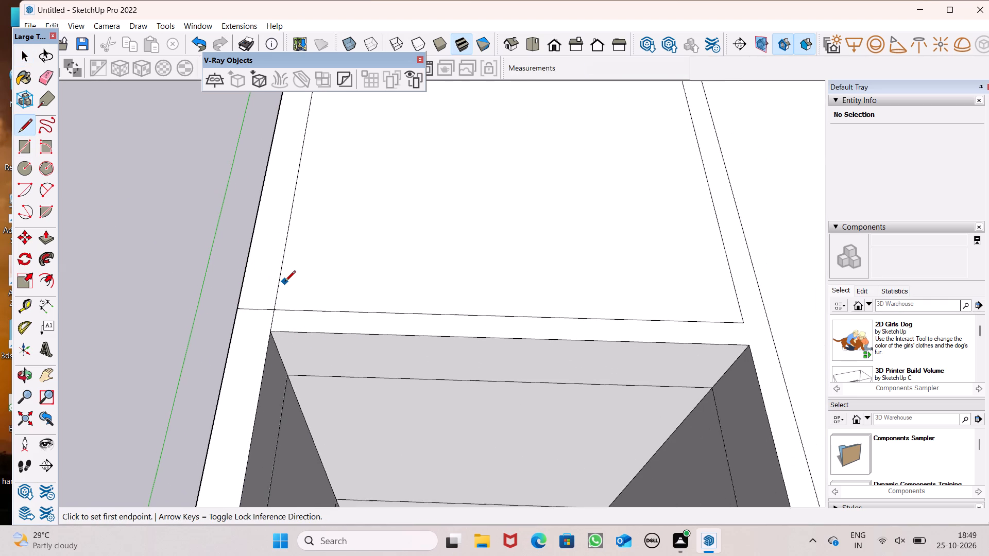
{"action": "scroll", "coordinate": [285, 282], "scroll_direction": "down", "scroll_amount": 11}
{"action": "scroll", "coordinate": [313, 329], "scroll_direction": "down", "scroll_amount": 2}
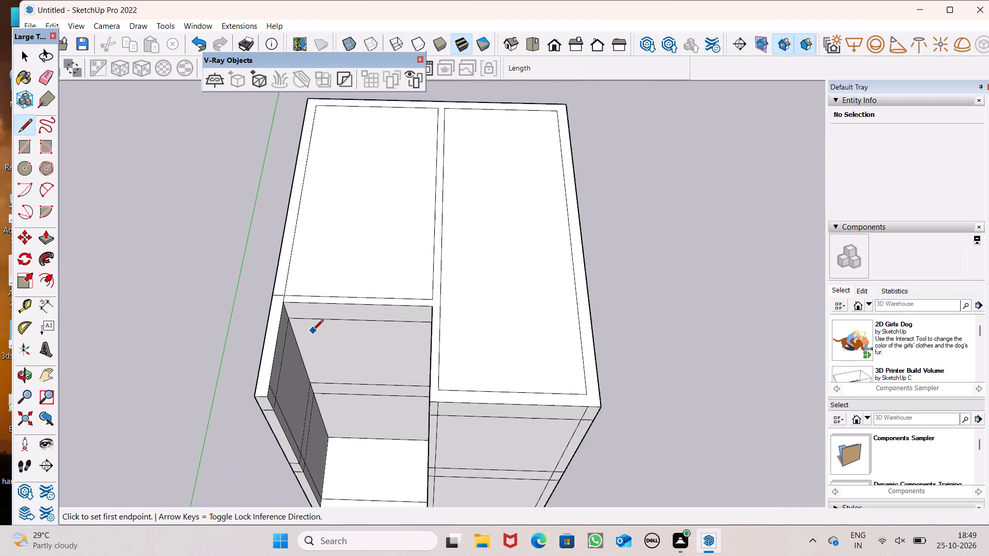
{"action": "middle_click_drag", "start_coordinate": [340, 424], "coordinate": [309, 399]}
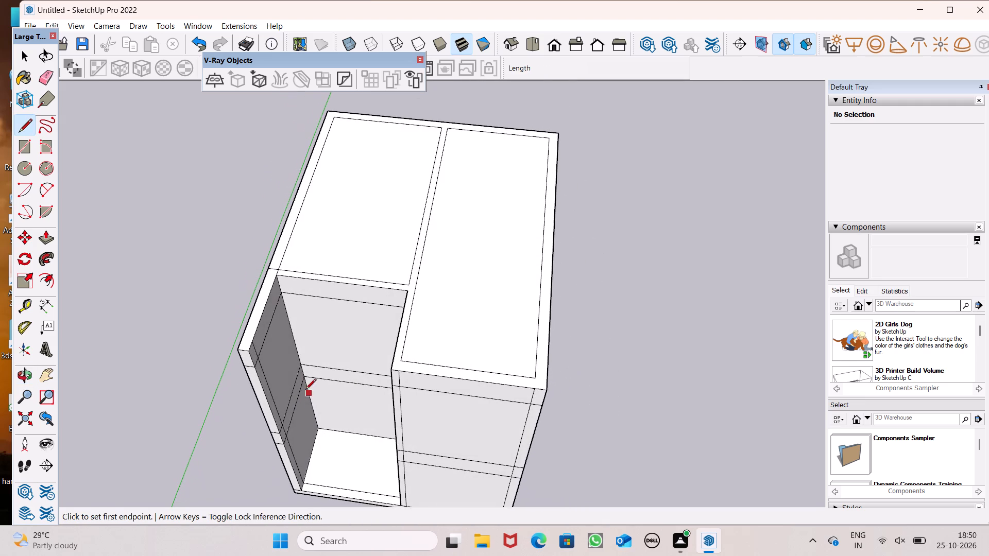
{"action": "left_click", "coordinate": [42, 234]}
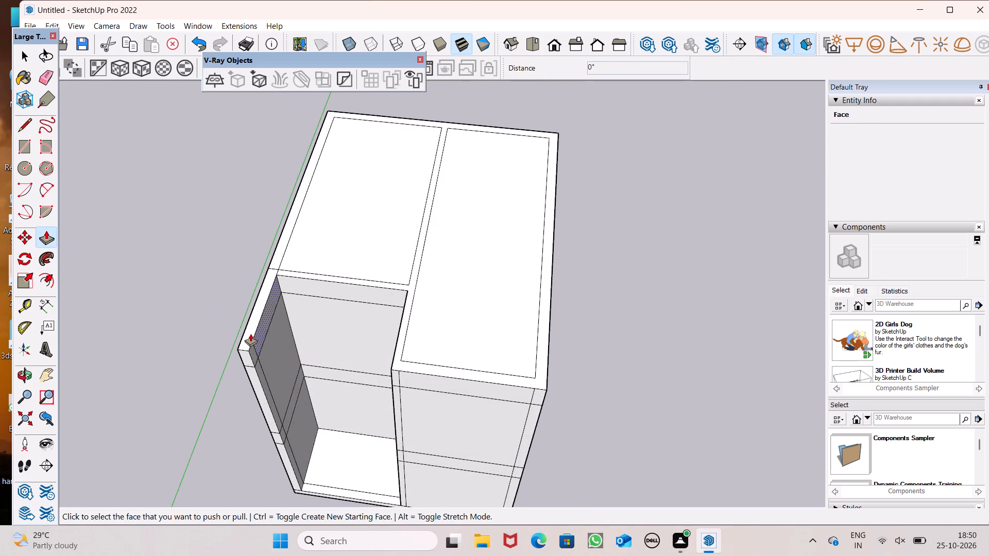
{"action": "left_click_drag", "start_coordinate": [250, 334], "coordinate": [240, 276], "text": "ctrl"}
{"action": "type", "text": "10'"}
{"action": "key", "text": "Return"}
Erase the two extra vertical edges on the inner face of the raised left wall section.
{"action": "scroll", "coordinate": [284, 301], "scroll_direction": "down", "scroll_amount": 3}
{"action": "middle_click_drag", "start_coordinate": [312, 332], "coordinate": [356, 198]}
{"action": "scroll", "coordinate": [339, 264], "scroll_direction": "up", "scroll_amount": 1}
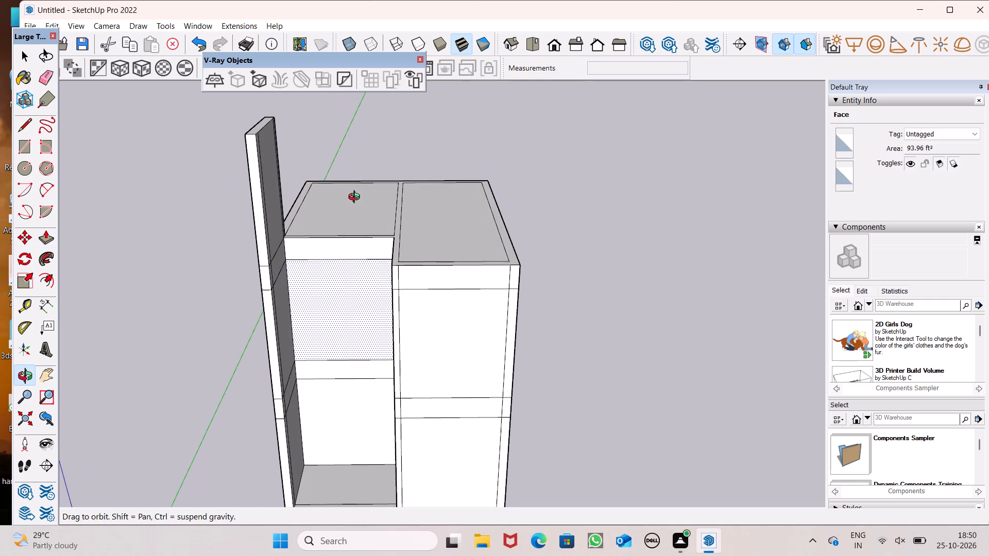
{"action": "middle_click_drag", "start_coordinate": [356, 198], "coordinate": [286, 296]}
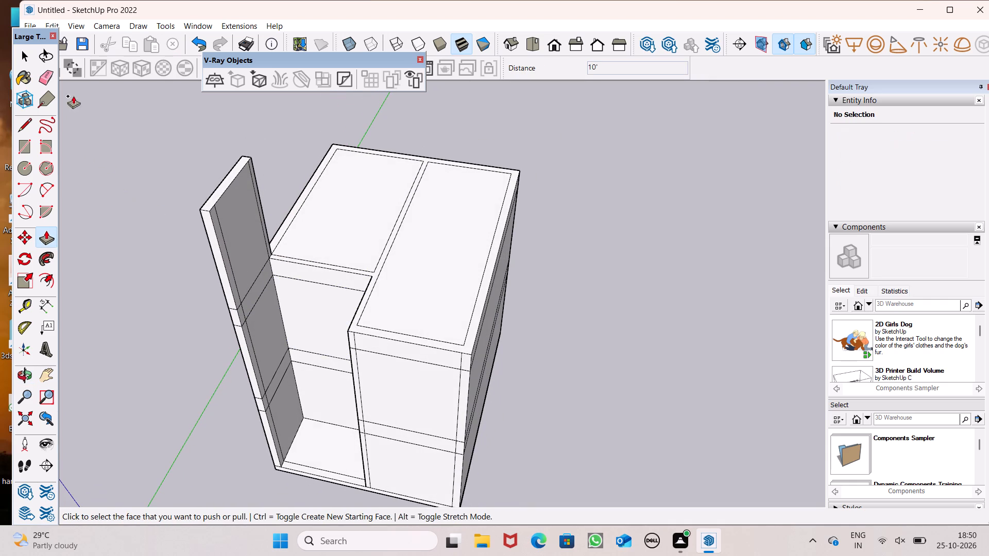
{"action": "left_click", "coordinate": [42, 75]}
{"action": "scroll", "coordinate": [176, 160], "scroll_direction": "up", "scroll_amount": 6}
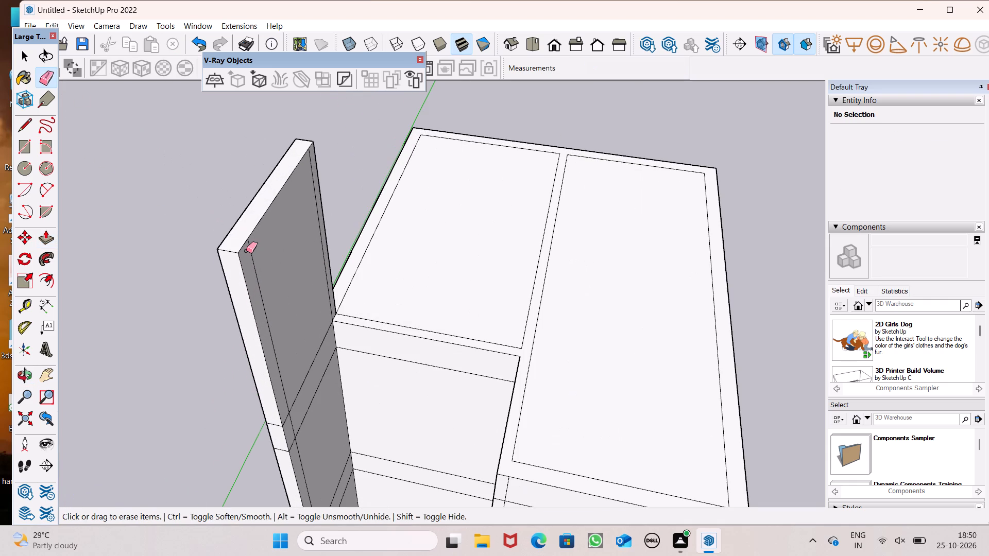
{"action": "left_click", "coordinate": [247, 251]}
{"action": "left_click_drag", "start_coordinate": [255, 245], "coordinate": [249, 254]}
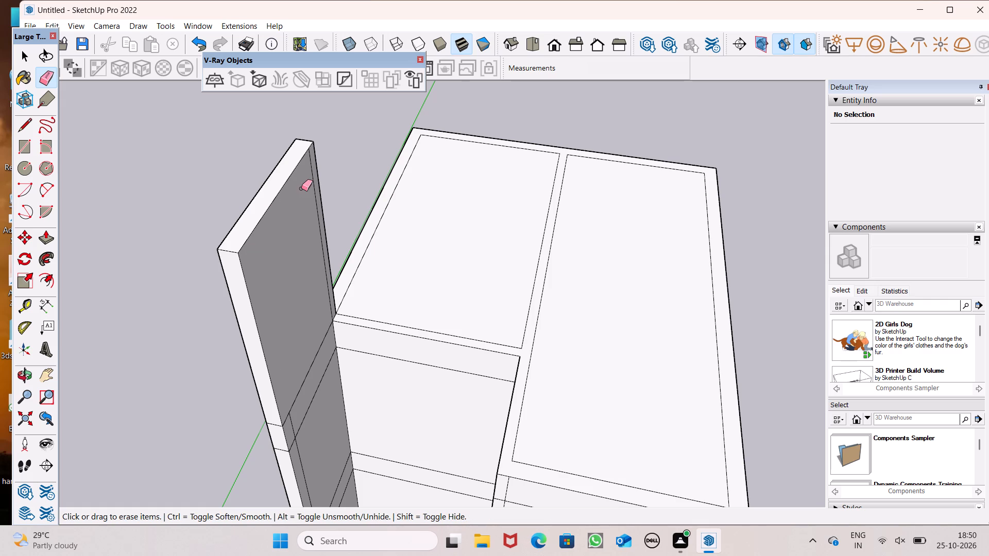
{"action": "left_click", "coordinate": [317, 199]}
Draw a line about 6' 11" long across the raised wall's inner face, just below and parallel to its top edge.
{"action": "scroll", "coordinate": [319, 214], "scroll_direction": "down", "scroll_amount": 1}
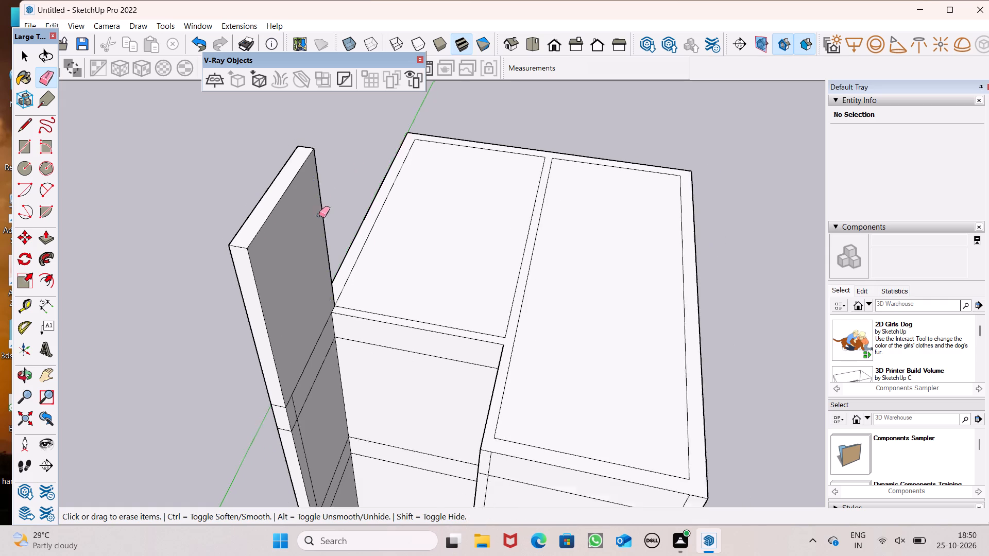
{"action": "scroll", "coordinate": [319, 215], "scroll_direction": "down", "scroll_amount": 2}
{"action": "middle_click_drag", "start_coordinate": [334, 251], "coordinate": [205, 260]}
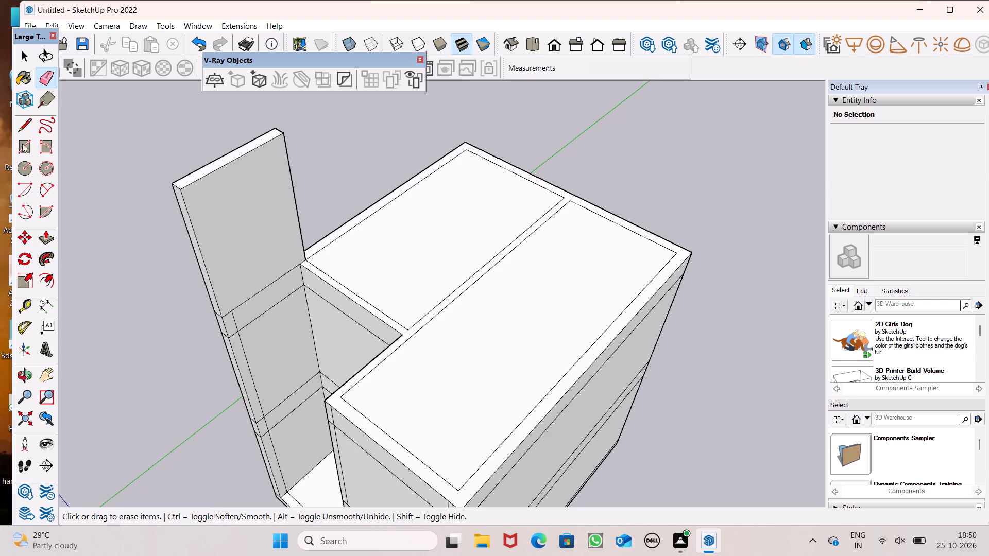
{"action": "left_click", "coordinate": [26, 131]}
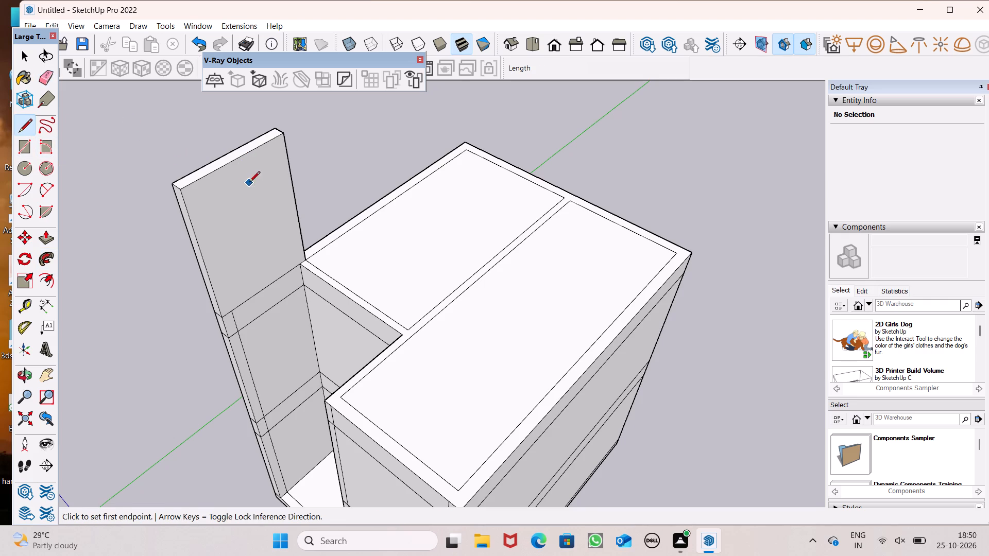
{"action": "scroll", "coordinate": [321, 250], "scroll_direction": "down", "scroll_amount": 2}
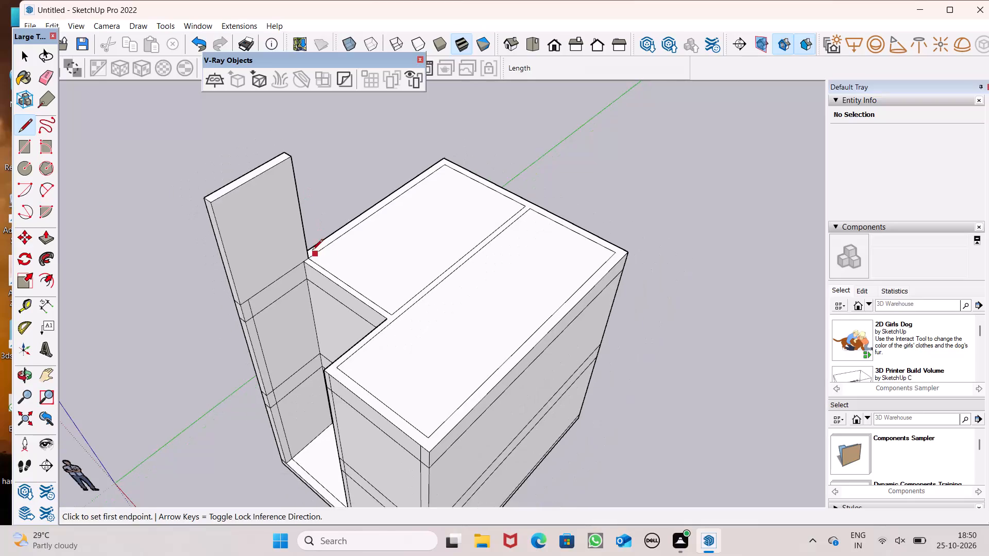
{"action": "scroll", "coordinate": [323, 259], "scroll_direction": "up", "scroll_amount": 1}
{"action": "middle_click_drag", "start_coordinate": [326, 262], "coordinate": [439, 195]}
{"action": "scroll", "coordinate": [439, 195], "scroll_direction": "up", "scroll_amount": 1}
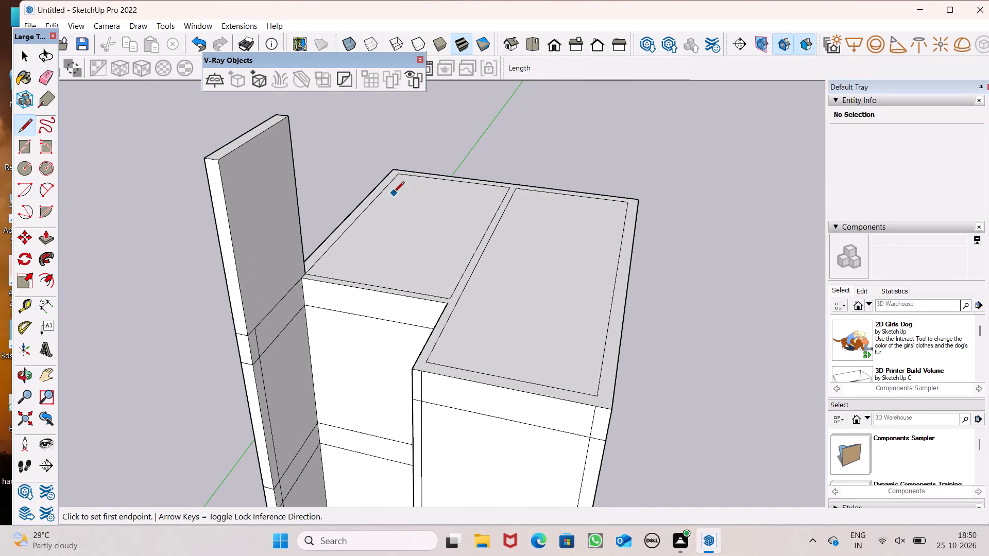
{"action": "scroll", "coordinate": [394, 193], "scroll_direction": "down", "scroll_amount": 2}
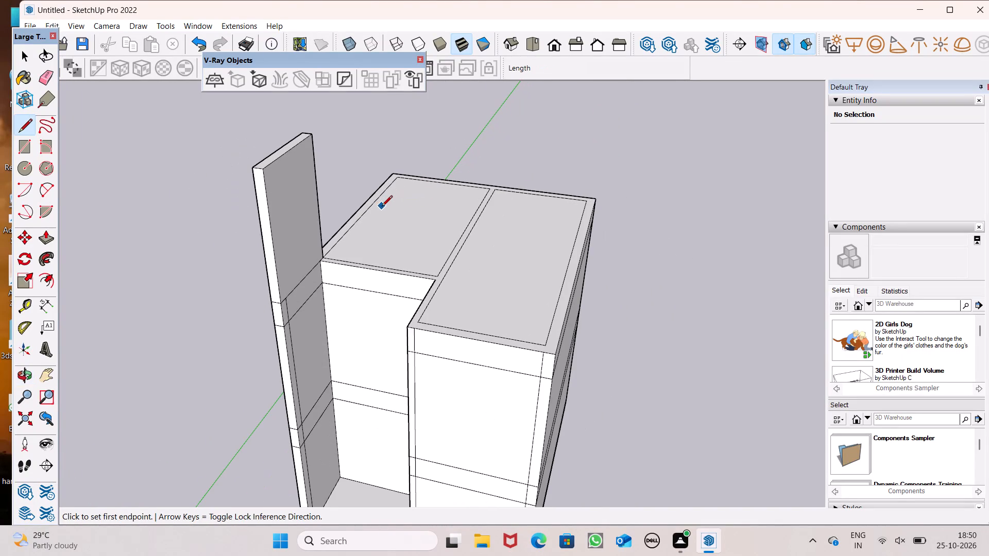
{"action": "middle_click_drag", "start_coordinate": [382, 207], "coordinate": [420, 214]}
{"action": "middle_click_drag", "start_coordinate": [417, 217], "coordinate": [383, 231]}
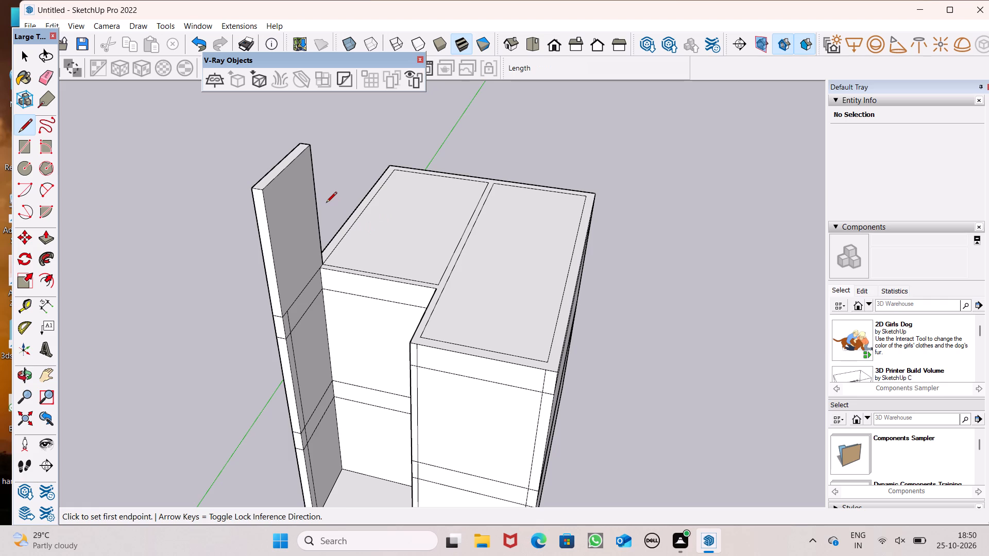
{"action": "scroll", "coordinate": [326, 203], "scroll_direction": "down", "scroll_amount": 1}
{"action": "scroll", "coordinate": [297, 200], "scroll_direction": "up", "scroll_amount": 2}
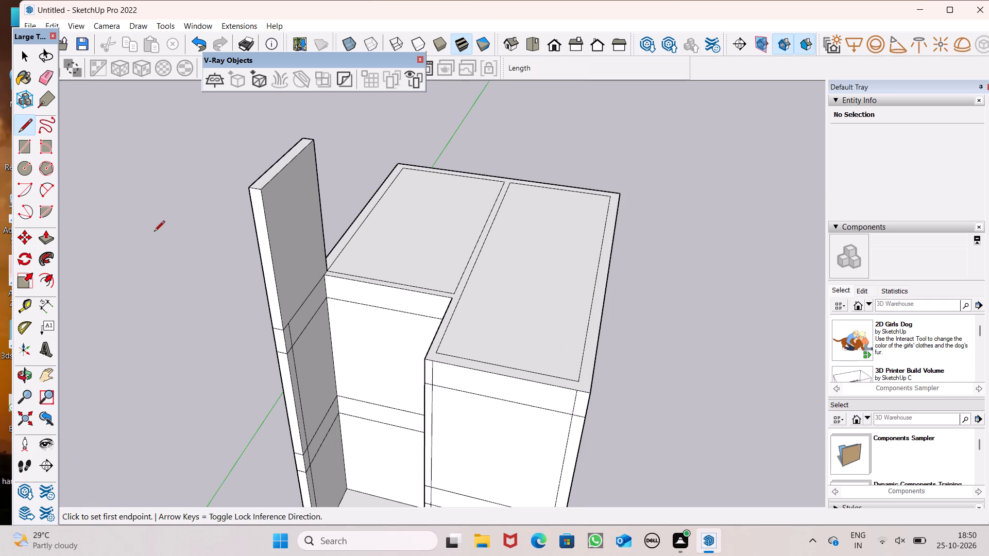
{"action": "middle_click_drag", "start_coordinate": [203, 242], "coordinate": [151, 269]}
{"action": "middle_click", "coordinate": [151, 269]}
{"action": "scroll", "coordinate": [156, 257], "scroll_direction": "up", "scroll_amount": 1}
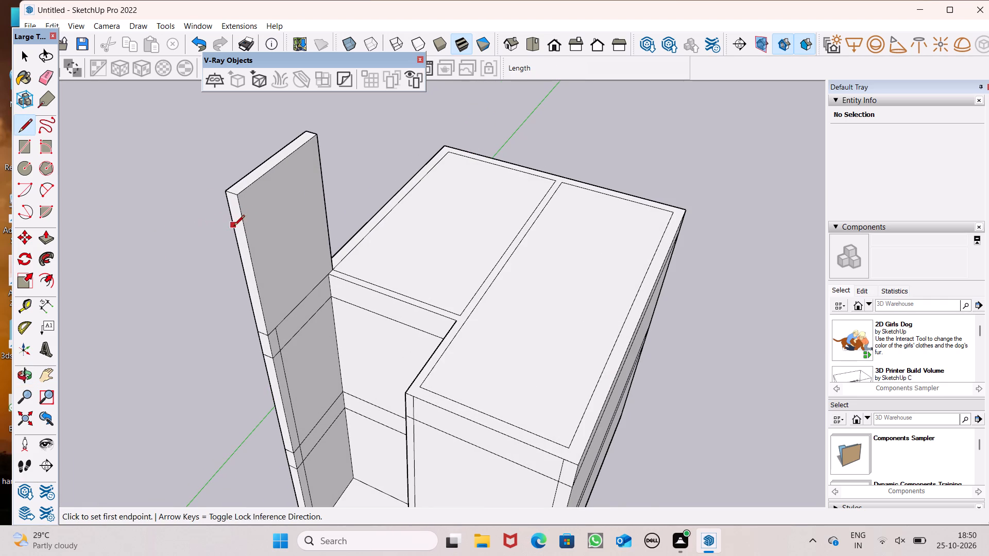
{"action": "middle_click_drag", "start_coordinate": [274, 229], "coordinate": [270, 192]}
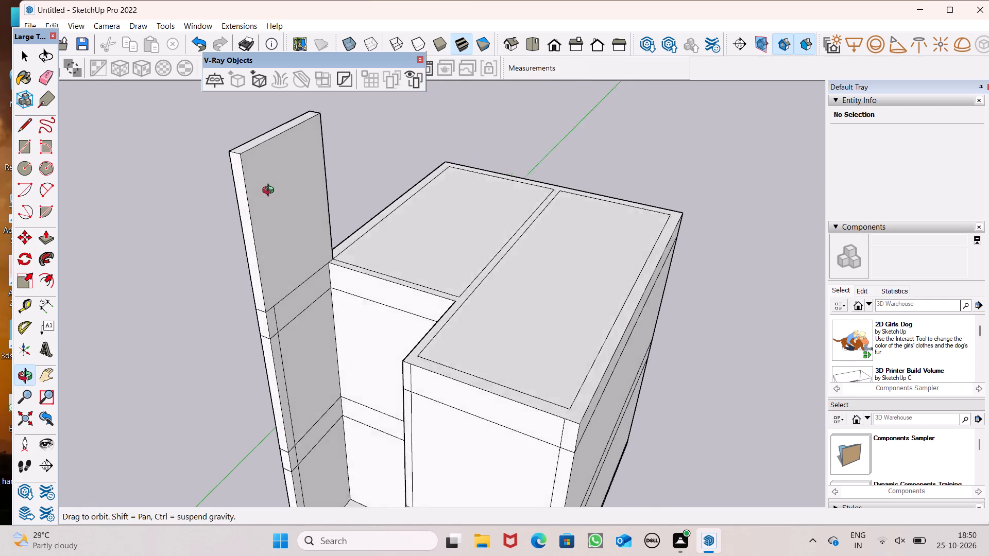
{"action": "middle_click_drag", "start_coordinate": [270, 192], "coordinate": [267, 190]}
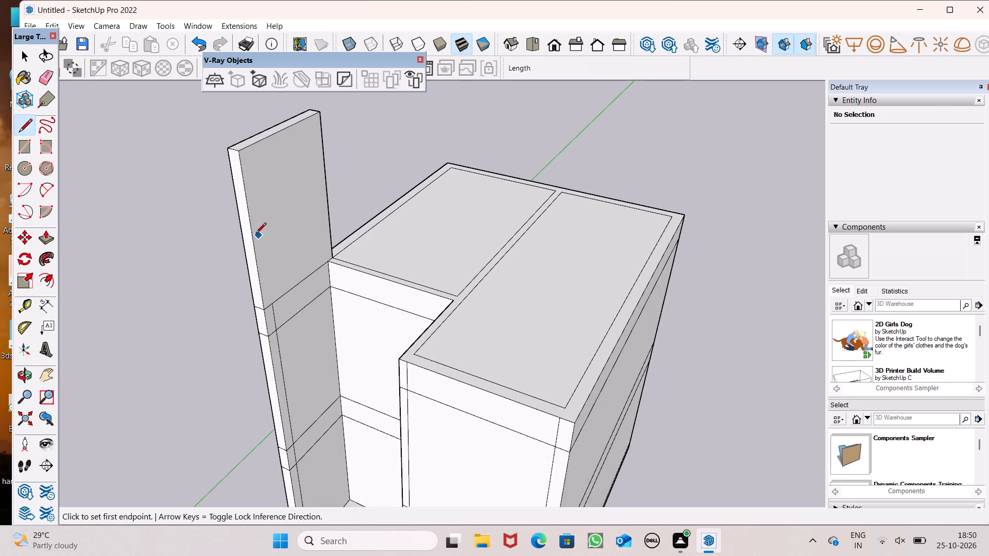
{"action": "middle_click_drag", "start_coordinate": [257, 274], "coordinate": [360, 221]}
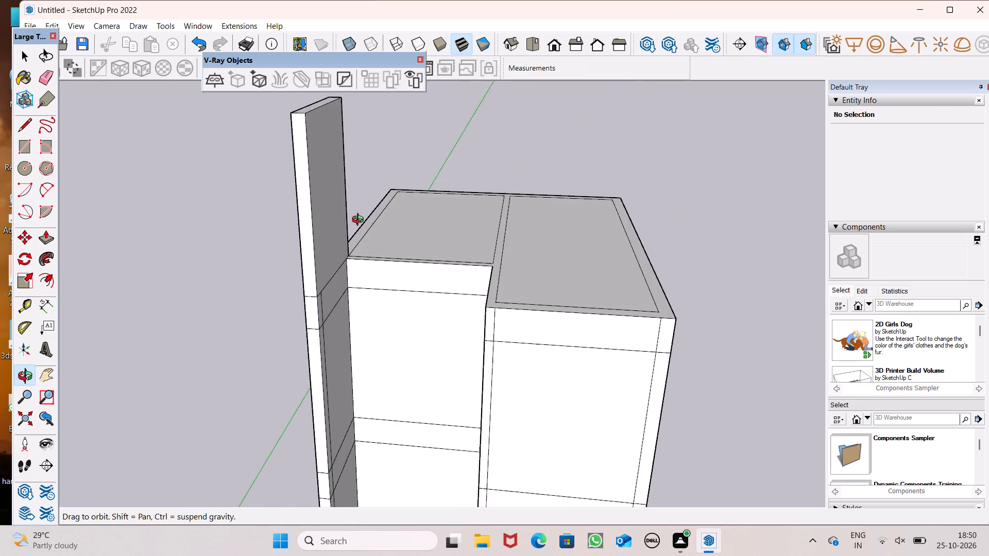
{"action": "middle_click_drag", "start_coordinate": [360, 221], "coordinate": [361, 220]}
{"action": "scroll", "coordinate": [313, 218], "scroll_direction": "down", "scroll_amount": 1}
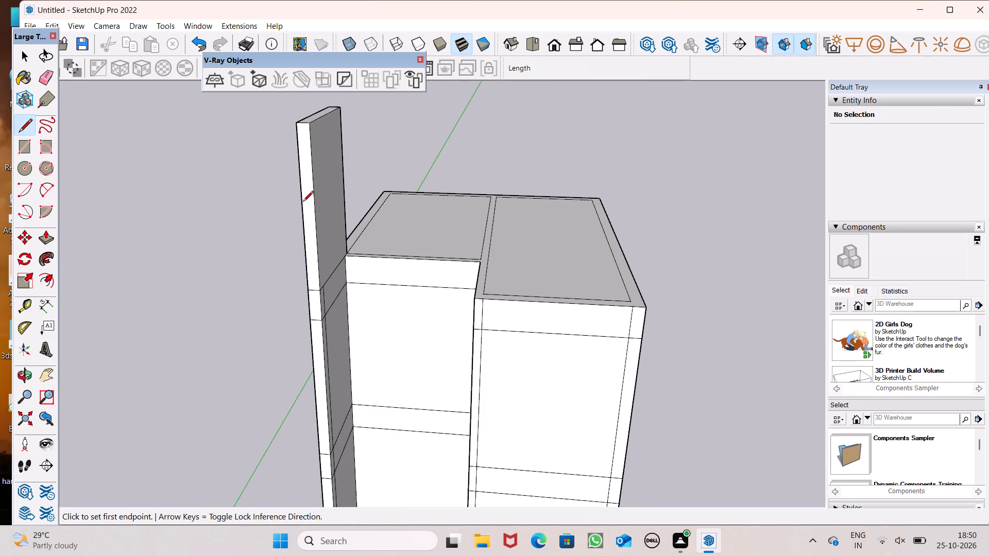
{"action": "middle_click_drag", "start_coordinate": [314, 190], "coordinate": [231, 244]}
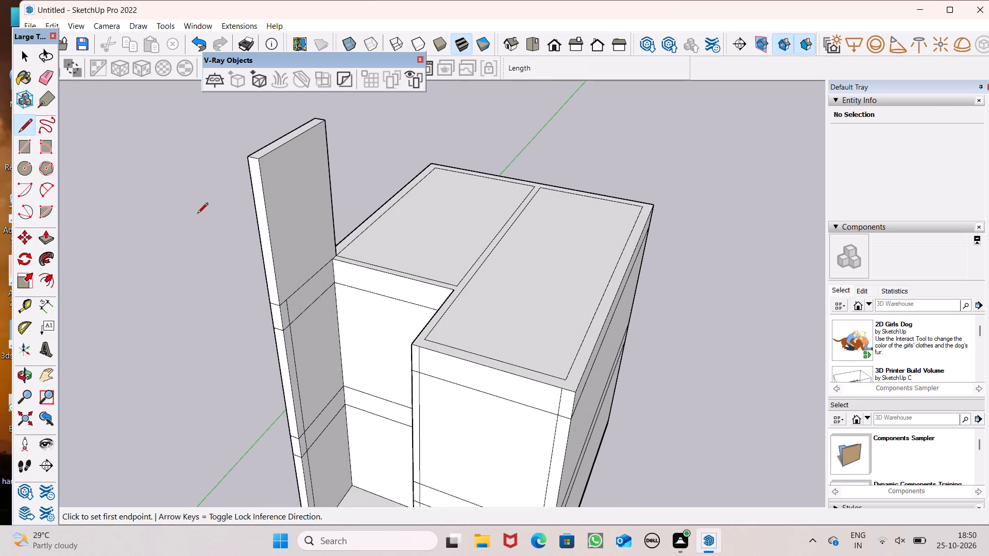
{"action": "scroll", "coordinate": [315, 144], "scroll_direction": "up", "scroll_amount": 6}
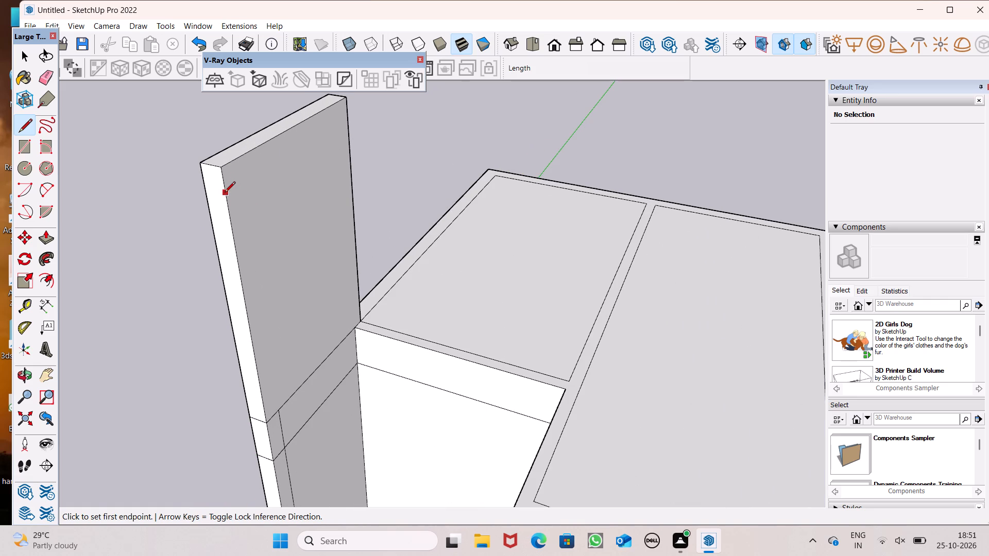
{"action": "left_click", "coordinate": [225, 196]}
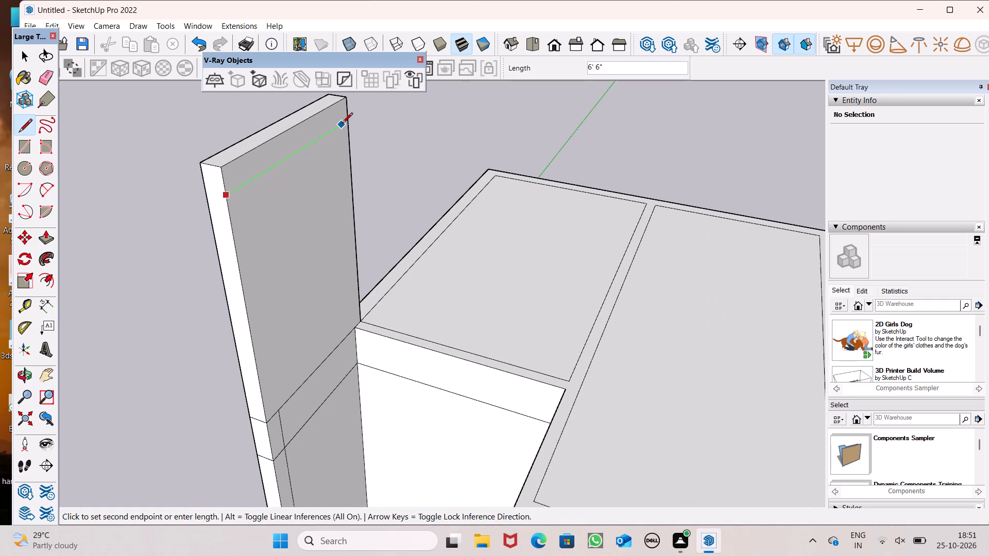
{"action": "left_click", "coordinate": [349, 119]}
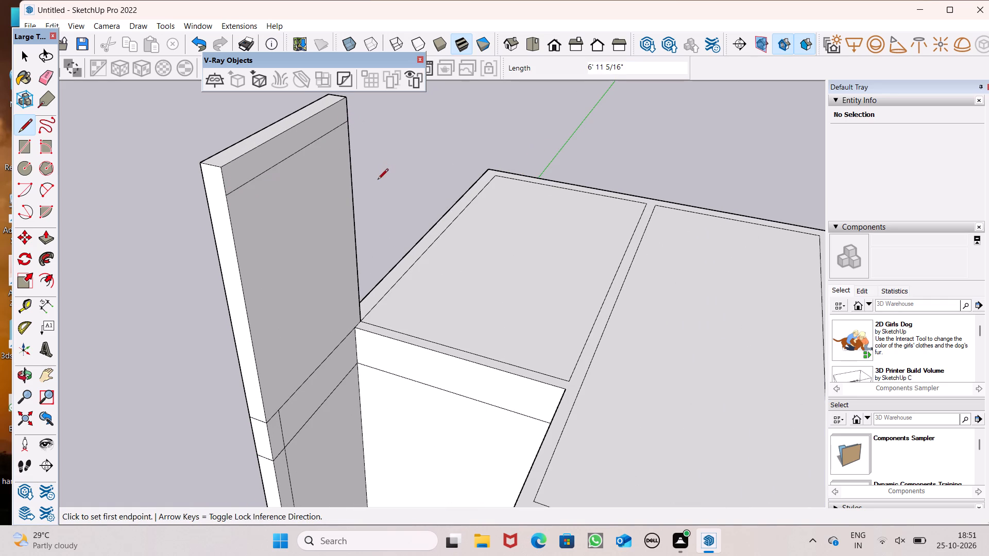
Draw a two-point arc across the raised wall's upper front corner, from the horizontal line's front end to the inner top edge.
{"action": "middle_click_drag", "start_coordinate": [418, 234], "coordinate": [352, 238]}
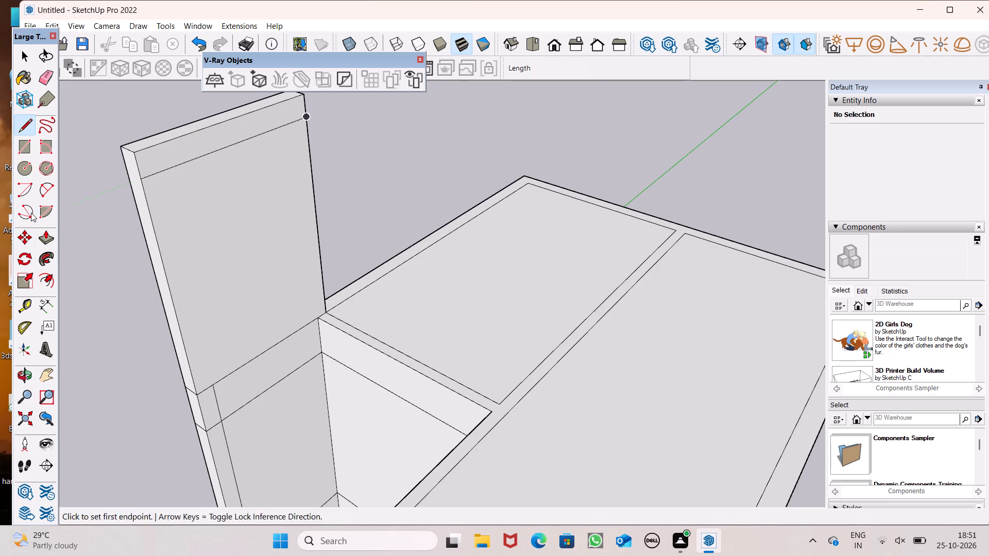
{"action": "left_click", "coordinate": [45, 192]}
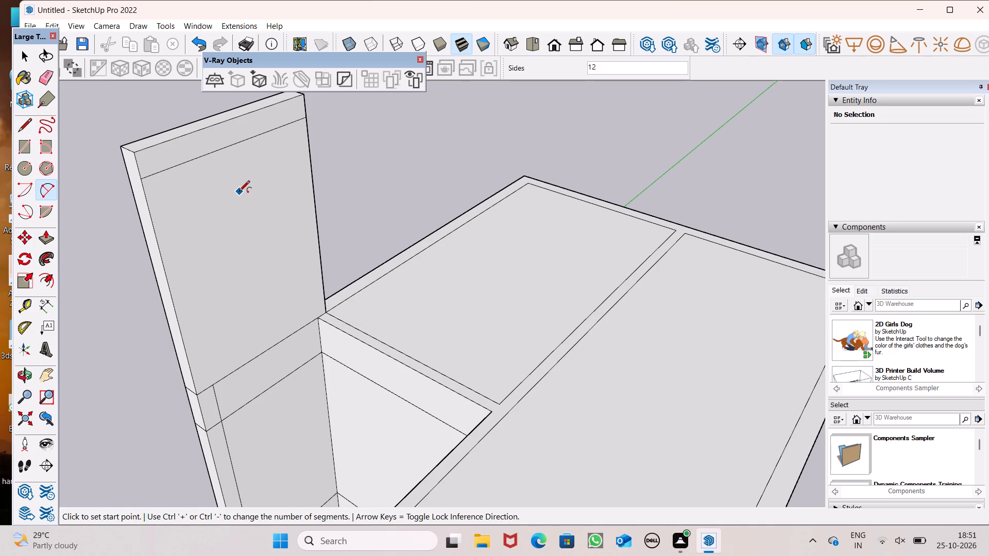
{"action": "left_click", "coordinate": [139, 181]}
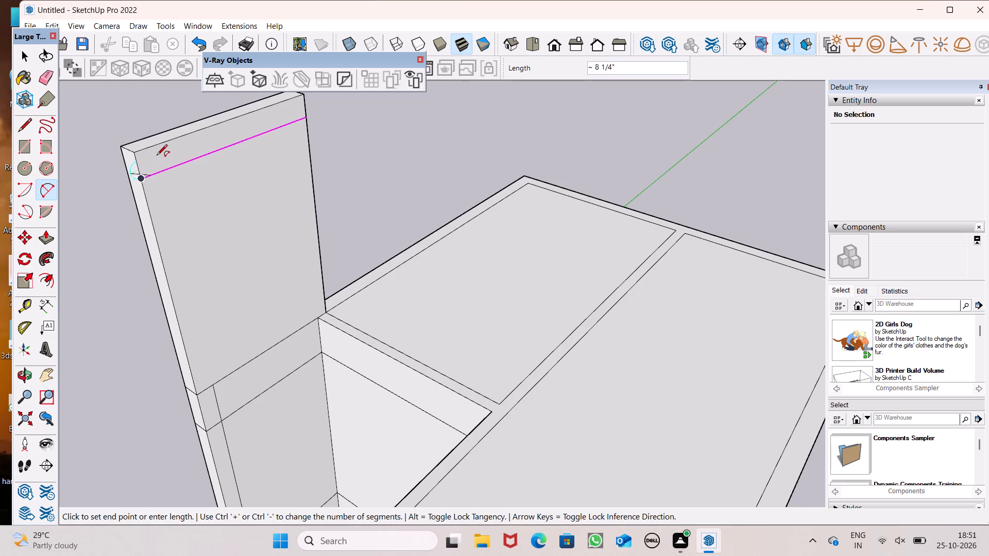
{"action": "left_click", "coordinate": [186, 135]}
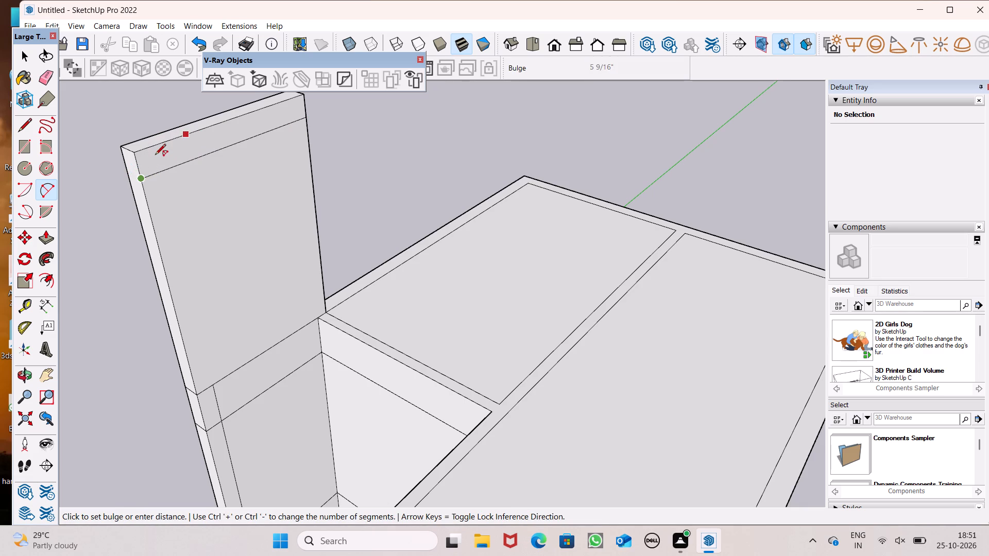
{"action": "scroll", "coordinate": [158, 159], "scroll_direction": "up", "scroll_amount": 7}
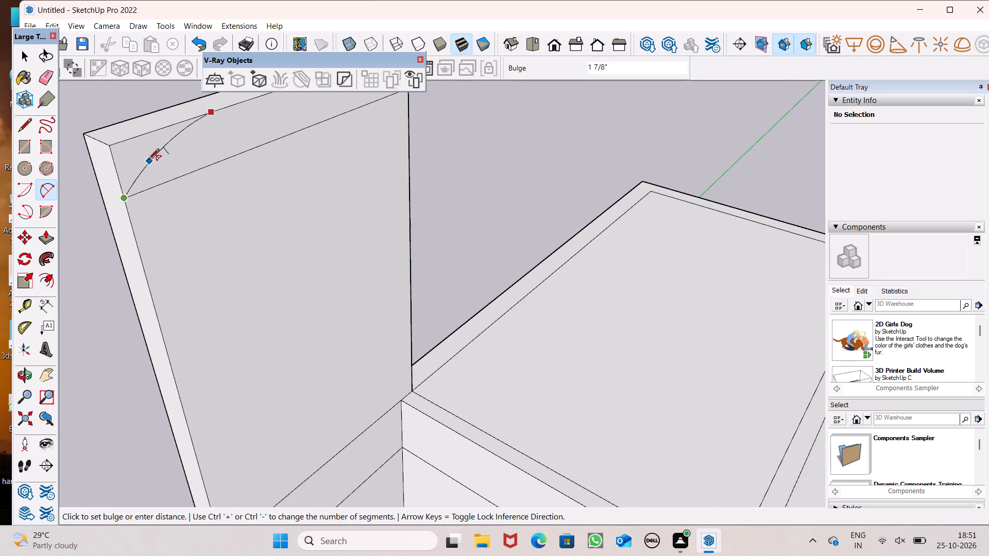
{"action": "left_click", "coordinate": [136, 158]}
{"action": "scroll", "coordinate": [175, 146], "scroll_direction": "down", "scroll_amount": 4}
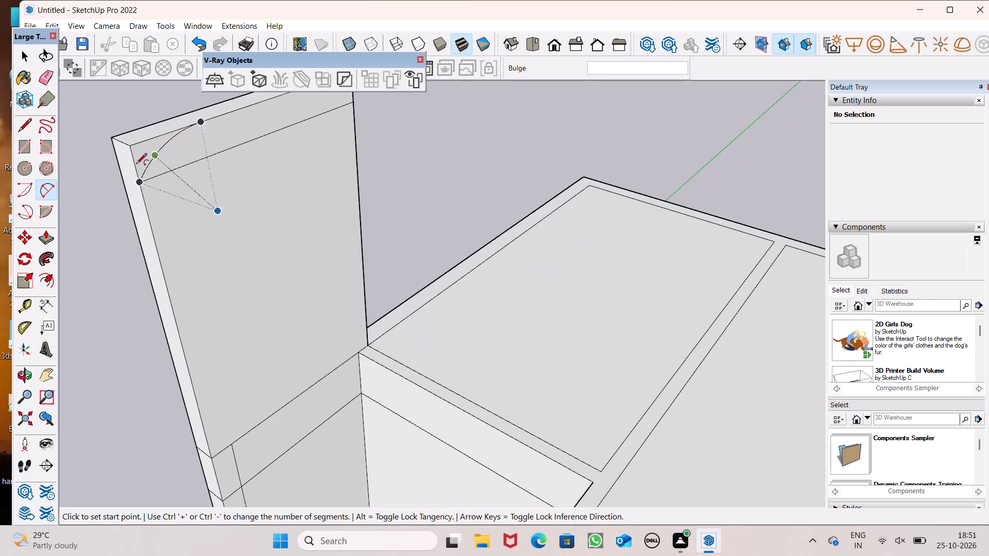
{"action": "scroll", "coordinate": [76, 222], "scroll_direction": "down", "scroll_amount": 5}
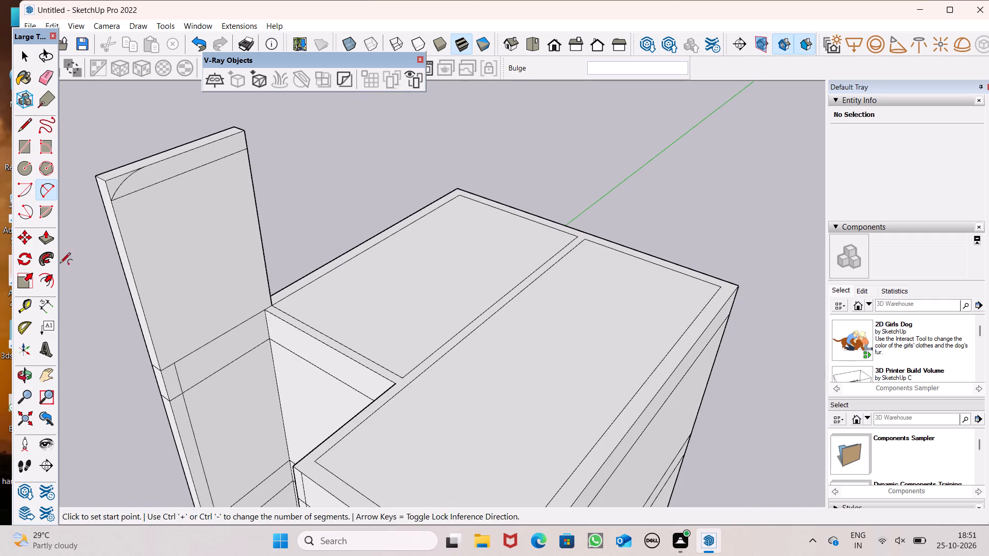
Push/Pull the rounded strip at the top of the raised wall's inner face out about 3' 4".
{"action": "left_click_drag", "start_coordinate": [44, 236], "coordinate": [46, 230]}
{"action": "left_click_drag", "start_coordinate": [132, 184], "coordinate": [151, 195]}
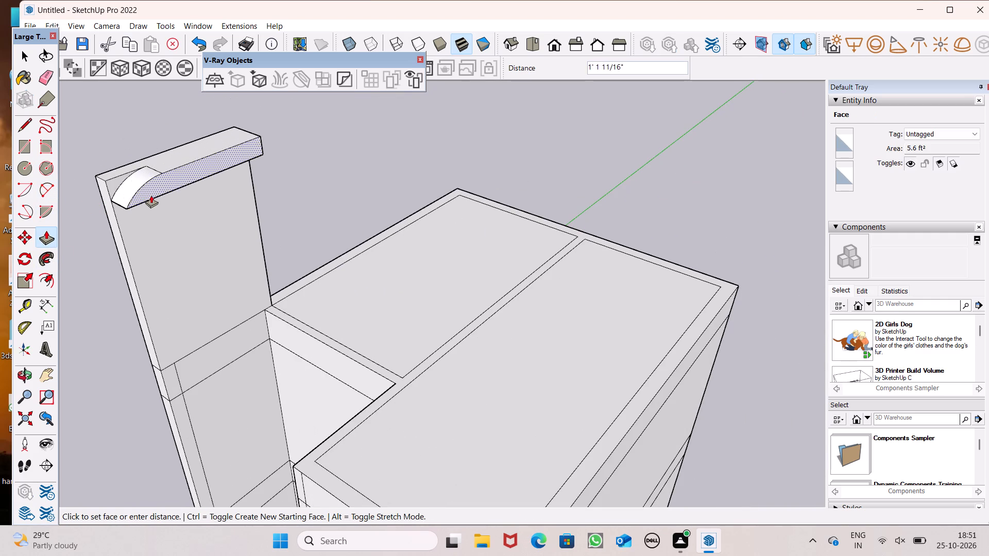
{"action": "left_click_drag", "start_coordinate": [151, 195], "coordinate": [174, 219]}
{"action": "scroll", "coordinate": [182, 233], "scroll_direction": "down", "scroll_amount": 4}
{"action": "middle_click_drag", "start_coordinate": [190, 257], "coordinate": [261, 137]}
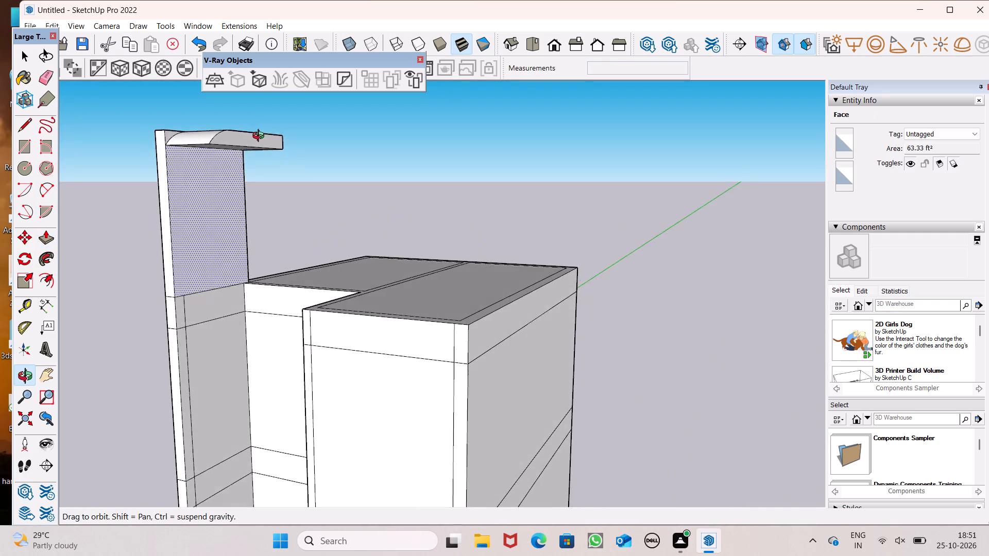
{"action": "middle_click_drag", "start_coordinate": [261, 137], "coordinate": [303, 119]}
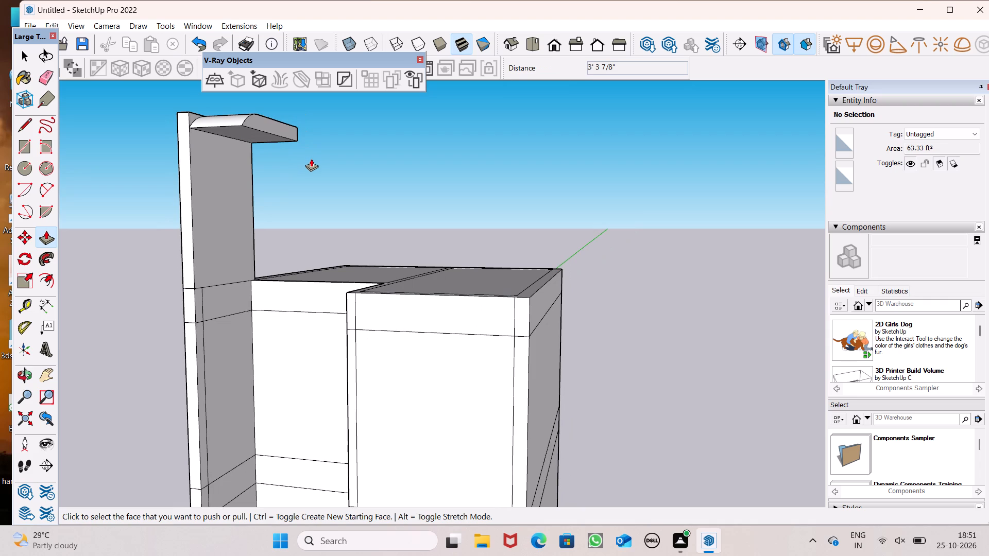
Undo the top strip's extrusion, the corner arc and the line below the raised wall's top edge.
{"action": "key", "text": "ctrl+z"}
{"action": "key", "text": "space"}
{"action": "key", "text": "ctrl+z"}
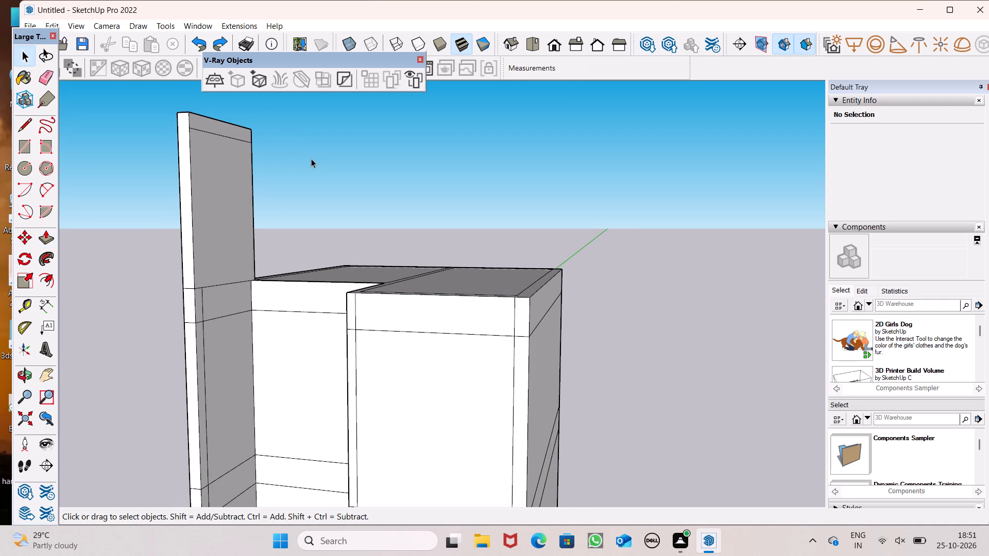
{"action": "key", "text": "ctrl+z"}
Push/Pull the left side face of the base slab outward beyond the left wall to form a ledge.
{"action": "scroll", "coordinate": [311, 159], "scroll_direction": "down", "scroll_amount": 4}
{"action": "middle_click_drag", "start_coordinate": [309, 203], "coordinate": [418, 261]}
{"action": "scroll", "coordinate": [417, 164], "scroll_direction": "down", "scroll_amount": 3}
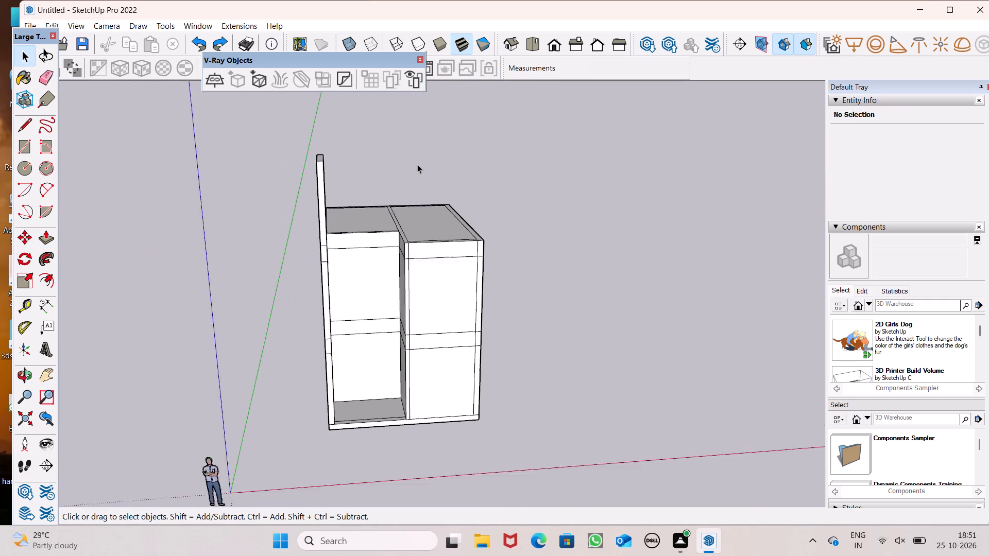
{"action": "scroll", "coordinate": [417, 164], "scroll_direction": "down", "scroll_amount": 7}
{"action": "scroll", "coordinate": [429, 218], "scroll_direction": "down", "scroll_amount": 6}
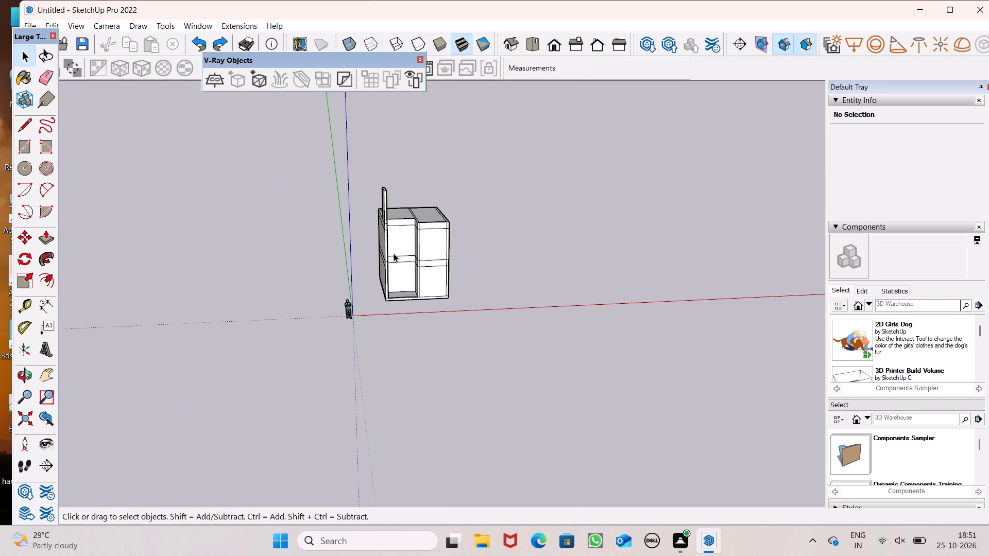
{"action": "scroll", "coordinate": [382, 245], "scroll_direction": "up", "scroll_amount": 8}
{"action": "scroll", "coordinate": [394, 215], "scroll_direction": "down", "scroll_amount": 2}
{"action": "middle_click_drag", "start_coordinate": [416, 323], "coordinate": [571, 359]}
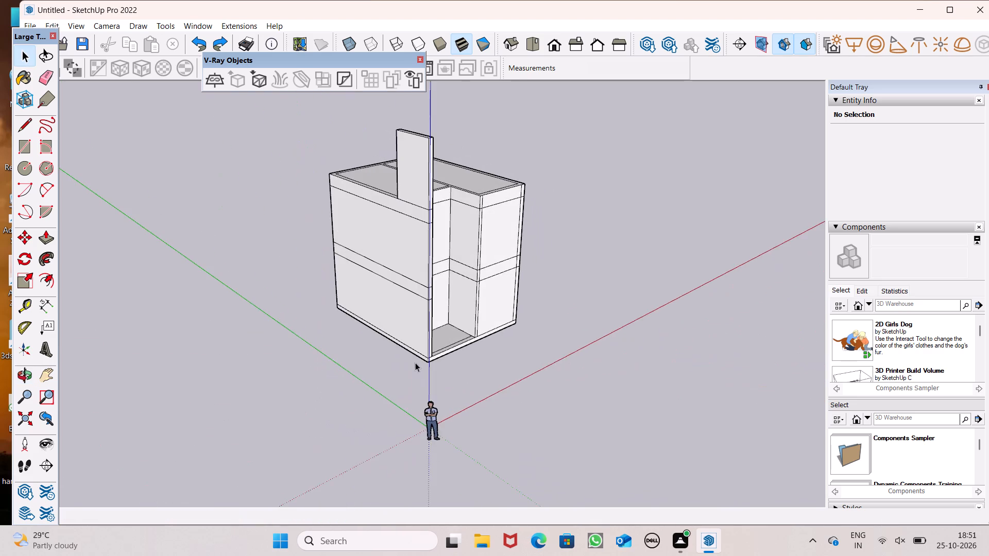
{"action": "scroll", "coordinate": [334, 358], "scroll_direction": "up", "scroll_amount": 6}
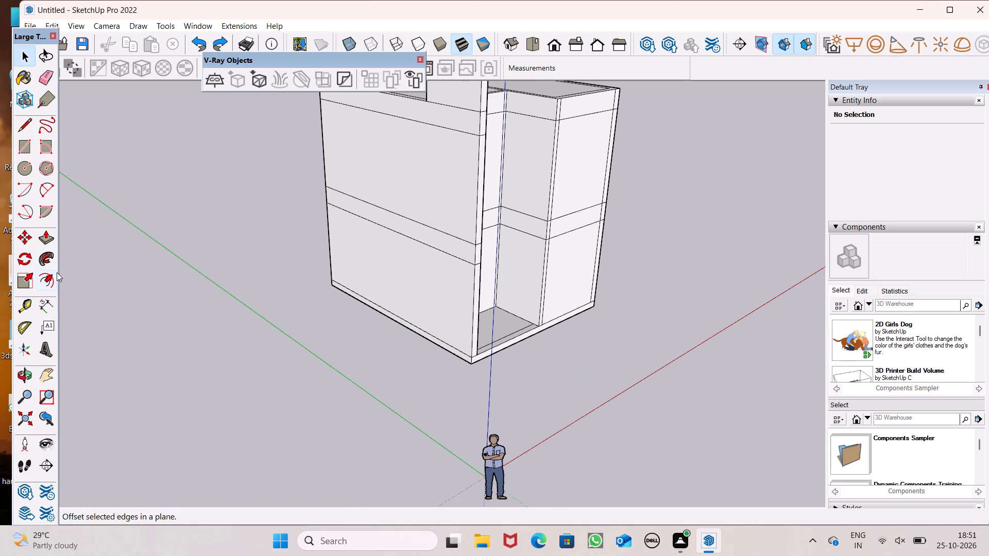
{"action": "left_click", "coordinate": [43, 235]}
{"action": "scroll", "coordinate": [349, 348], "scroll_direction": "up", "scroll_amount": 3}
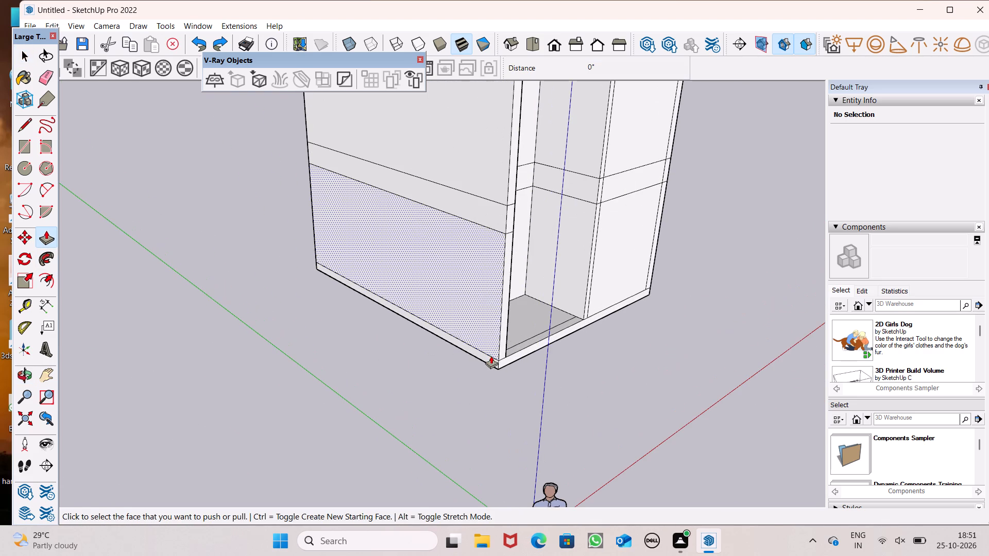
{"action": "left_click_drag", "start_coordinate": [491, 357], "coordinate": [471, 384]}
{"action": "key", "text": "space"}
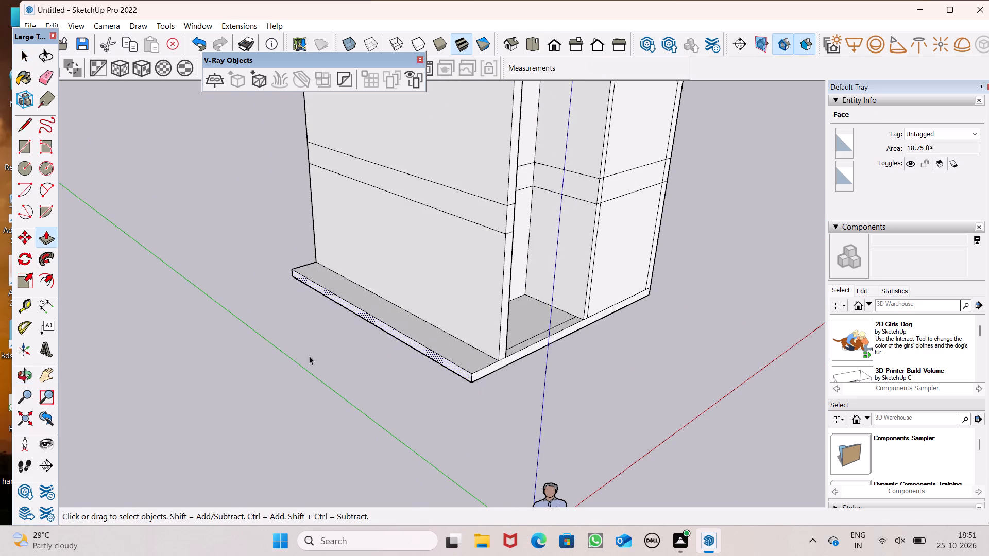
Erase the horizontal lines across the left wall's outer face, including the one at the foot of the raised section.
{"action": "scroll", "coordinate": [250, 373], "scroll_direction": "down", "scroll_amount": 6}
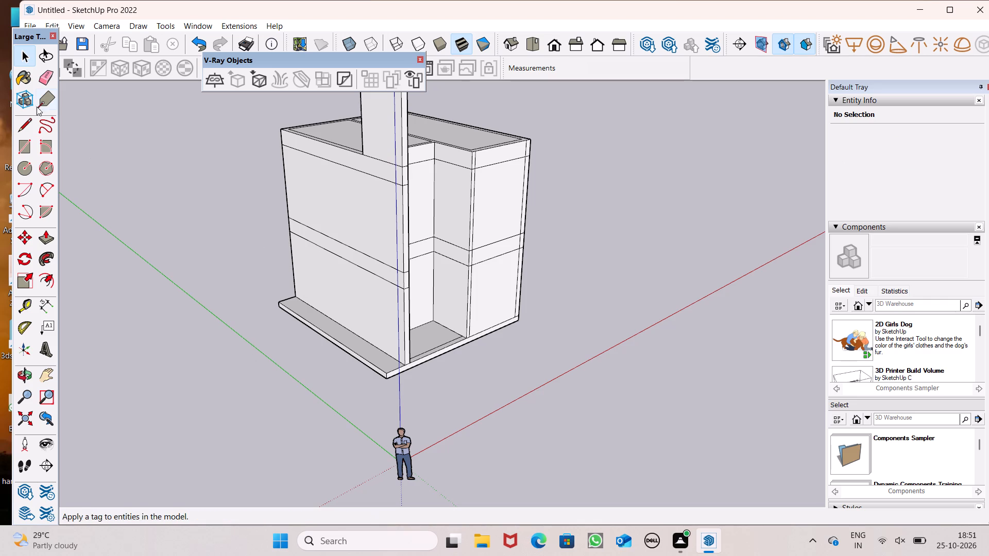
{"action": "left_click", "coordinate": [36, 75]}
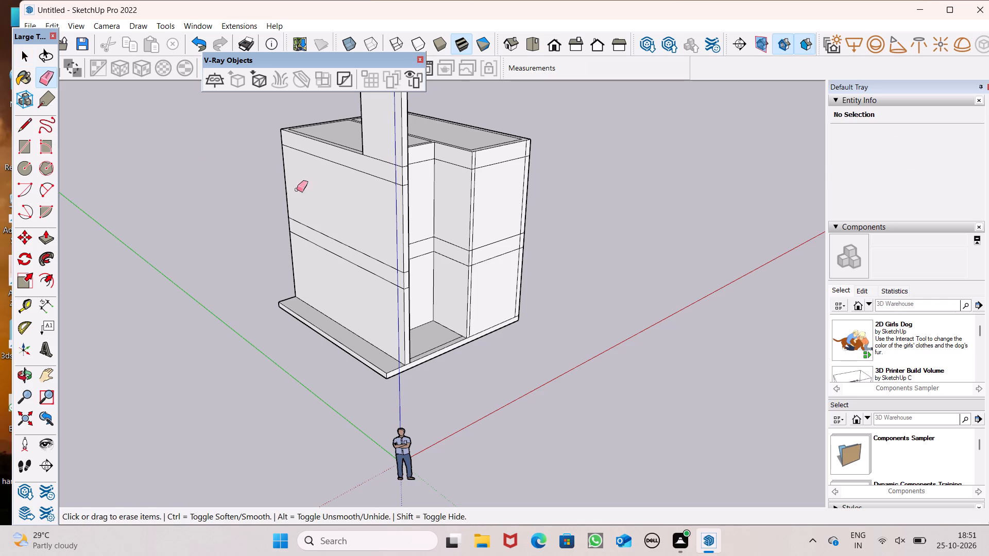
{"action": "left_click_drag", "start_coordinate": [359, 172], "coordinate": [378, 280]}
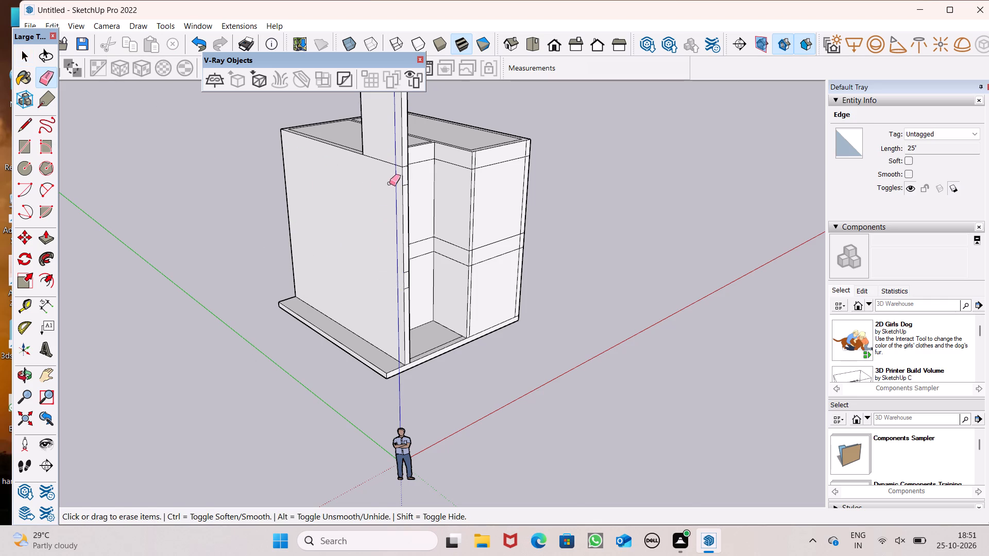
{"action": "scroll", "coordinate": [389, 183], "scroll_direction": "up", "scroll_amount": 7}
{"action": "scroll", "coordinate": [414, 210], "scroll_direction": "down", "scroll_amount": 5}
{"action": "left_click_drag", "start_coordinate": [387, 165], "coordinate": [394, 176]}
{"action": "scroll", "coordinate": [398, 236], "scroll_direction": "down", "scroll_amount": 6}
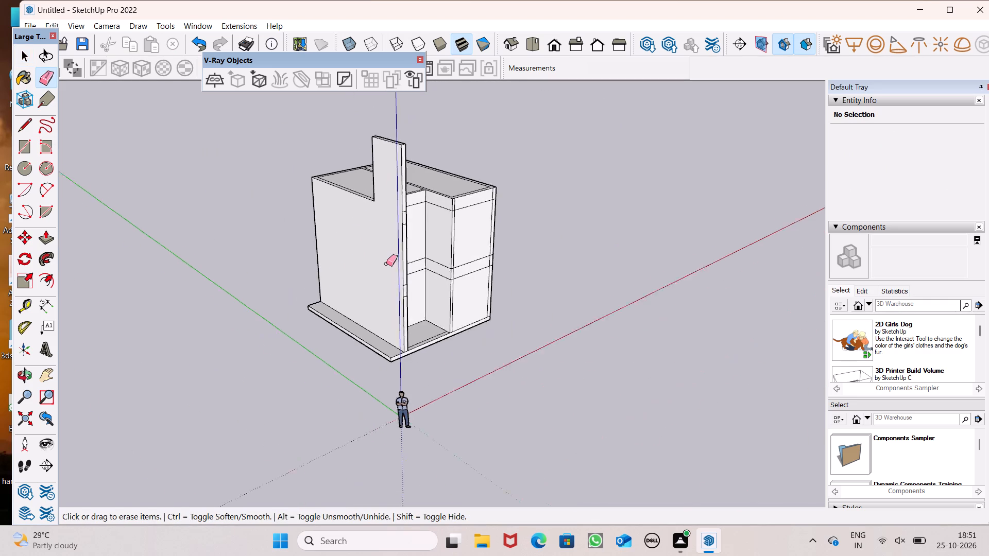
{"action": "scroll", "coordinate": [386, 264], "scroll_direction": "down", "scroll_amount": 1}
{"action": "key", "text": "space"}
Erase the four short horizontal edges on the left wall's narrow front face.
{"action": "middle_click_drag", "start_coordinate": [399, 276], "coordinate": [325, 297]}
{"action": "scroll", "coordinate": [381, 228], "scroll_direction": "up", "scroll_amount": 7}
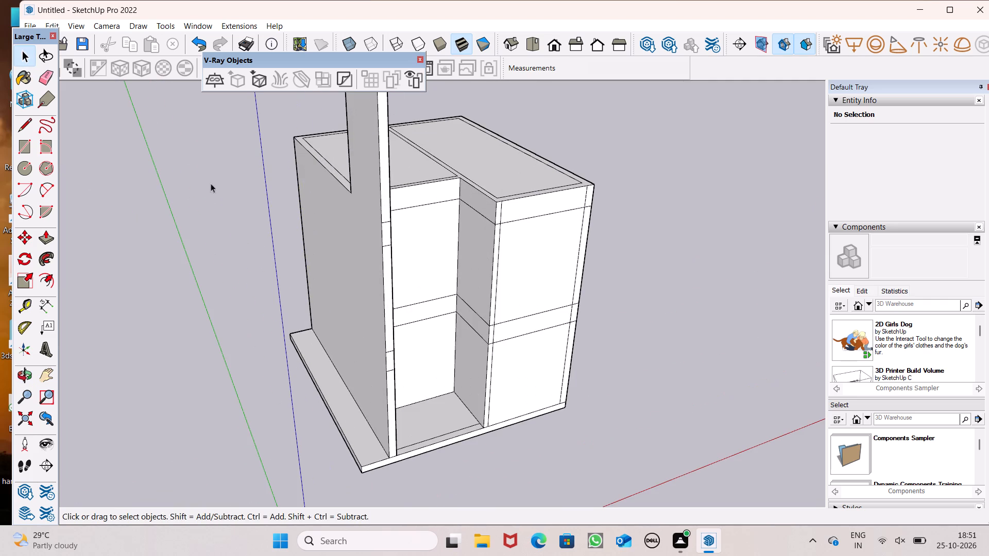
{"action": "left_click", "coordinate": [44, 80]}
{"action": "scroll", "coordinate": [381, 232], "scroll_direction": "up", "scroll_amount": 4}
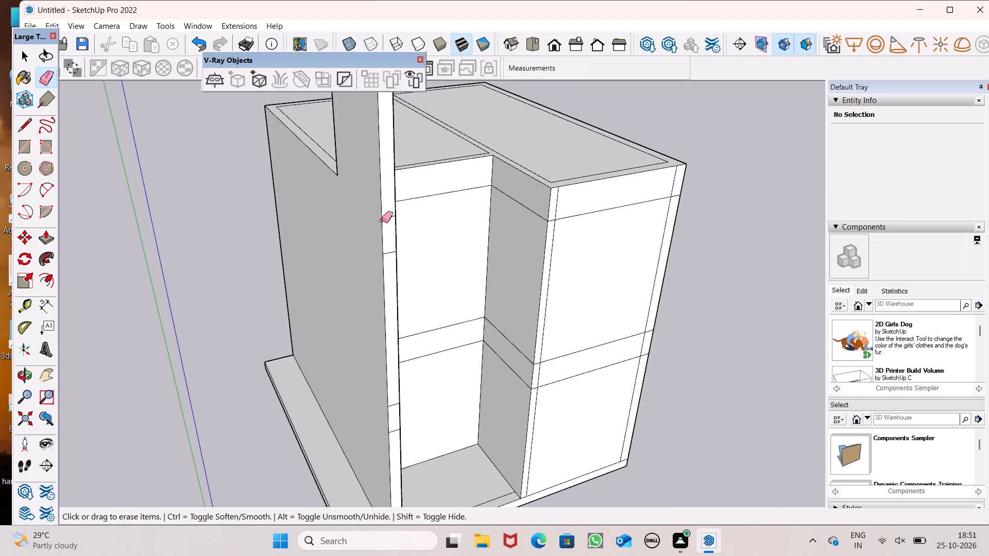
{"action": "left_click", "coordinate": [385, 216]}
{"action": "left_click", "coordinate": [390, 215]}
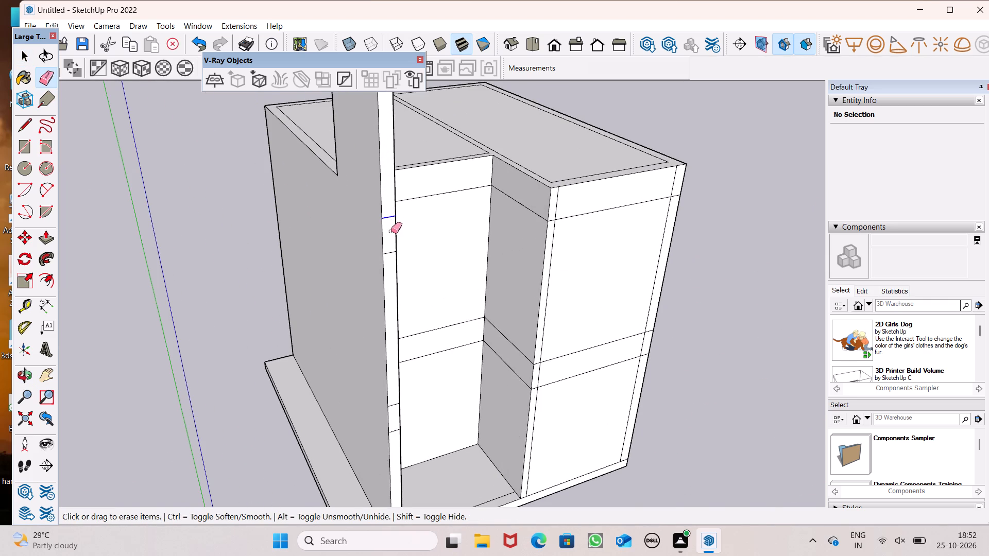
{"action": "scroll", "coordinate": [390, 239], "scroll_direction": "up", "scroll_amount": 5}
{"action": "left_click_drag", "start_coordinate": [389, 253], "coordinate": [395, 272]}
{"action": "scroll", "coordinate": [386, 247], "scroll_direction": "down", "scroll_amount": 7}
{"action": "scroll", "coordinate": [395, 439], "scroll_direction": "up", "scroll_amount": 6}
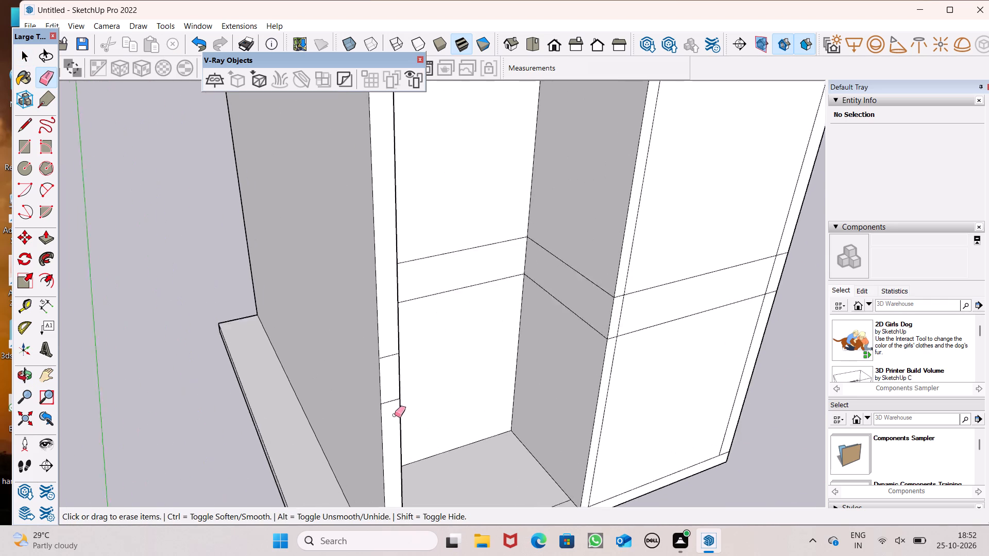
{"action": "scroll", "coordinate": [395, 415], "scroll_direction": "up", "scroll_amount": 1}
{"action": "left_click", "coordinate": [391, 348]}
{"action": "left_click_drag", "start_coordinate": [390, 396], "coordinate": [393, 409]}
{"action": "key", "text": "space"}
Push/Pull the left wall's outer face outward 1' as a new layer, keeping the starting face's edges.
{"action": "scroll", "coordinate": [390, 356], "scroll_direction": "down", "scroll_amount": 6}
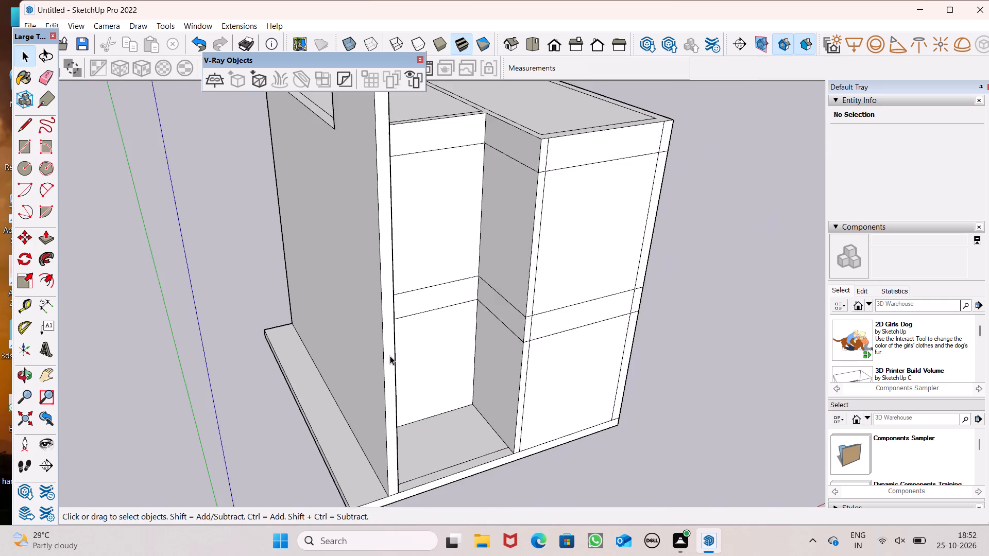
{"action": "scroll", "coordinate": [390, 356], "scroll_direction": "down", "scroll_amount": 3}
{"action": "middle_click_drag", "start_coordinate": [390, 400], "coordinate": [386, 409]}
{"action": "scroll", "coordinate": [386, 409], "scroll_direction": "down", "scroll_amount": 4}
{"action": "middle_click_drag", "start_coordinate": [386, 410], "coordinate": [424, 456]}
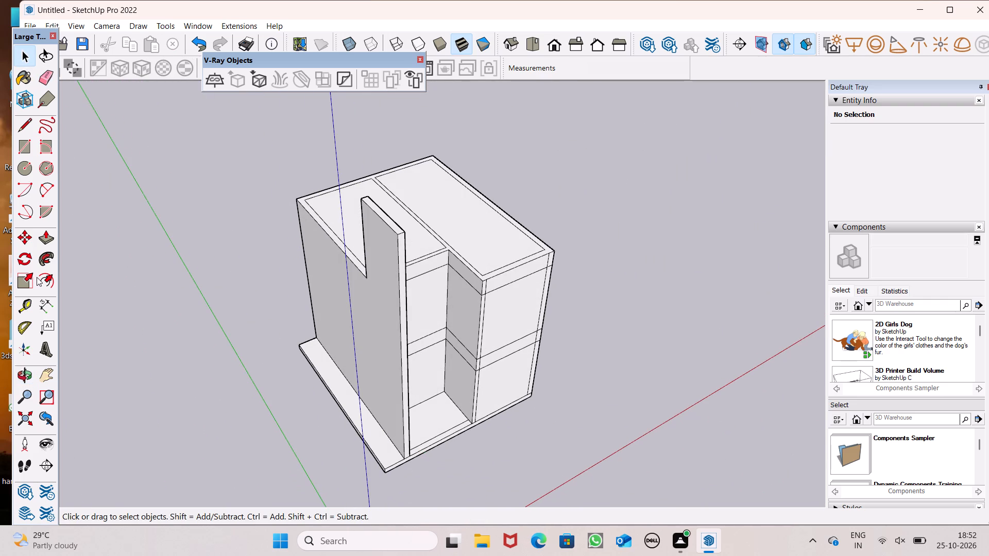
{"action": "left_click", "coordinate": [45, 245]}
{"action": "scroll", "coordinate": [296, 306], "scroll_direction": "up", "scroll_amount": 2}
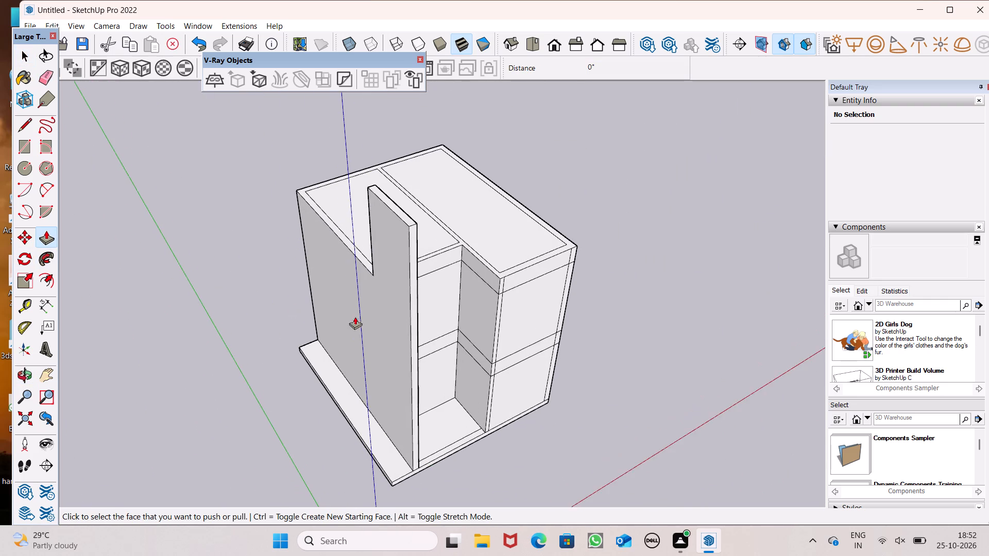
{"action": "scroll", "coordinate": [355, 317], "scroll_direction": "up", "scroll_amount": 2}
{"action": "left_click_drag", "start_coordinate": [398, 330], "coordinate": [389, 339], "text": "ctrl"}
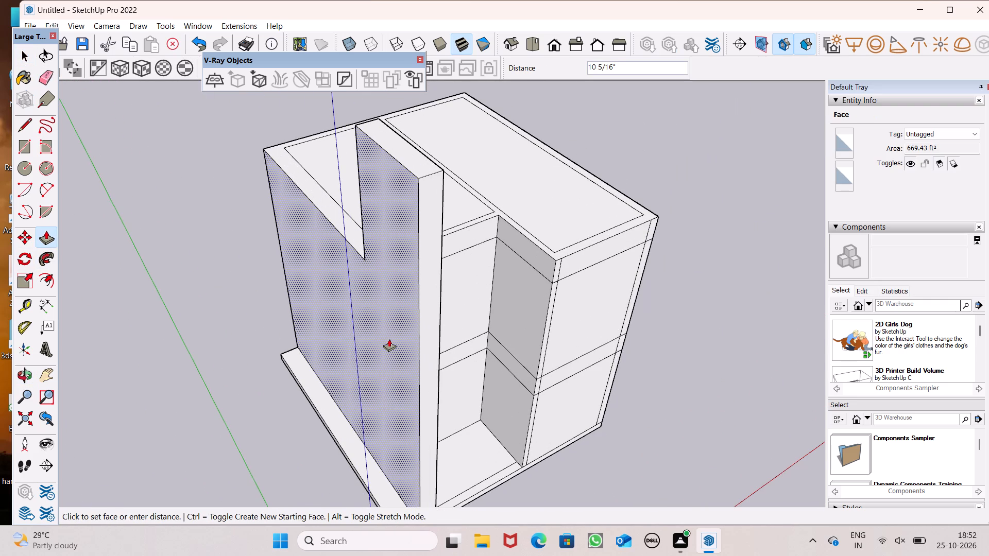
{"action": "left_click_drag", "start_coordinate": [389, 339], "coordinate": [384, 344], "text": "ctrl"}
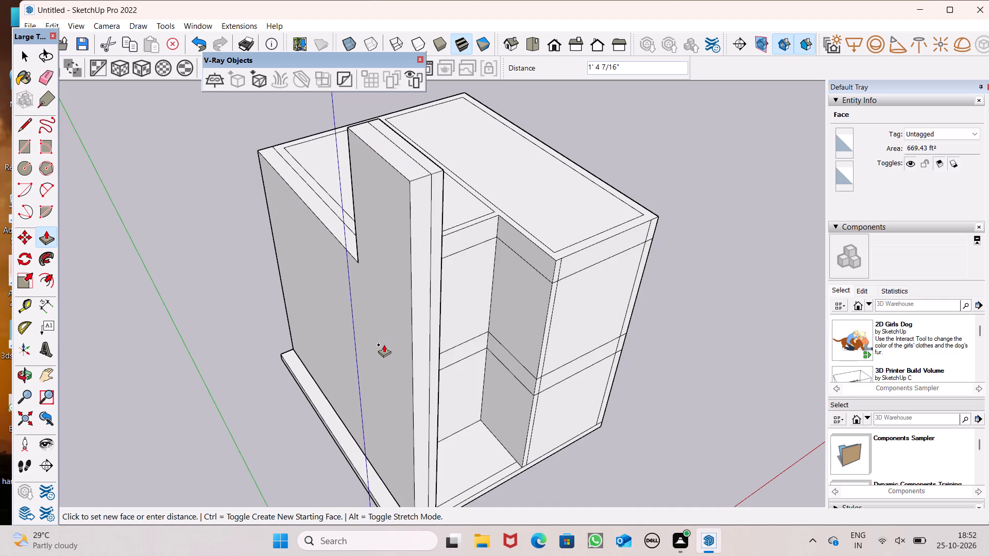
{"action": "left_click_drag", "start_coordinate": [384, 344], "coordinate": [387, 342], "text": "ctrl"}
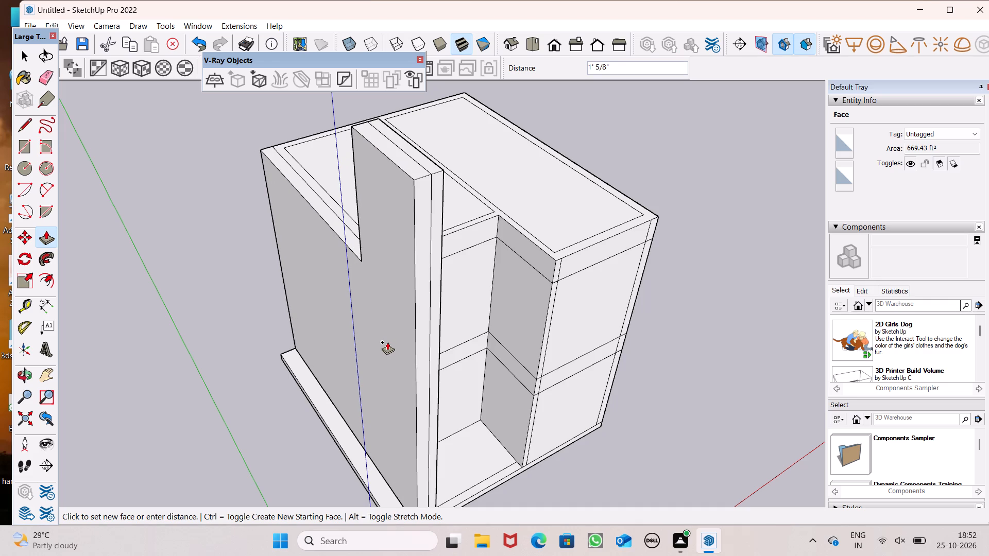
{"action": "left_click_drag", "start_coordinate": [387, 342], "coordinate": [388, 342], "text": "ctrl"}
Push/Pull the top of the raised wall's original inner layer down 10' to roof level, leaving the outer layer standing.
{"action": "scroll", "coordinate": [377, 342], "scroll_direction": "down", "scroll_amount": 4}
{"action": "middle_click_drag", "start_coordinate": [420, 375], "coordinate": [422, 374]}
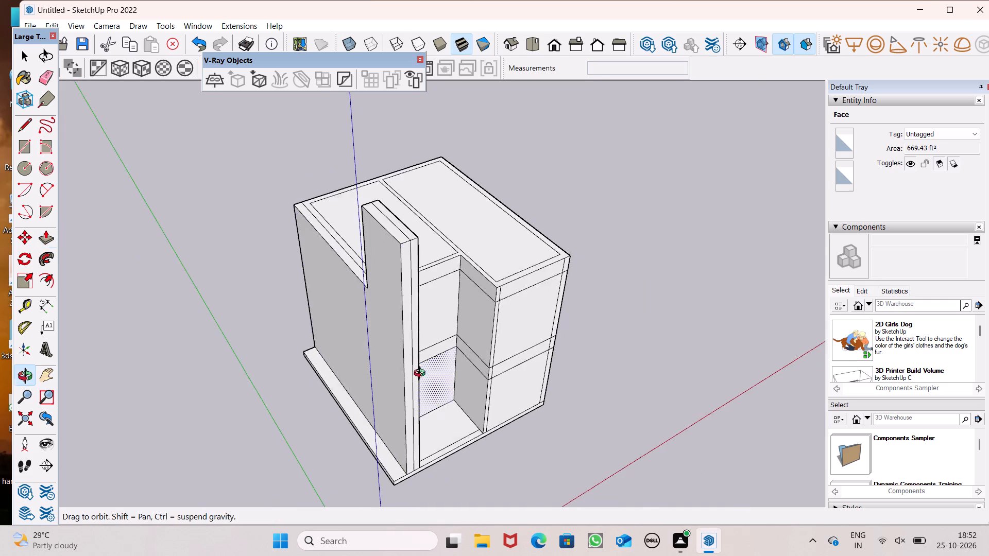
{"action": "middle_click_drag", "start_coordinate": [422, 374], "coordinate": [340, 291]}
{"action": "middle_click", "coordinate": [286, 311]}
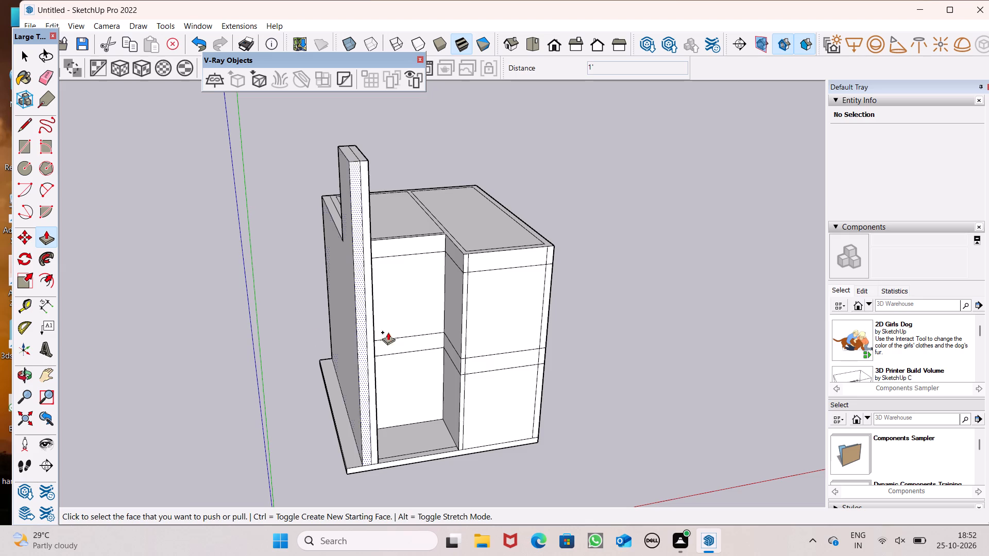
{"action": "middle_click_drag", "start_coordinate": [407, 332], "coordinate": [368, 403]}
{"action": "scroll", "coordinate": [319, 236], "scroll_direction": "up", "scroll_amount": 4}
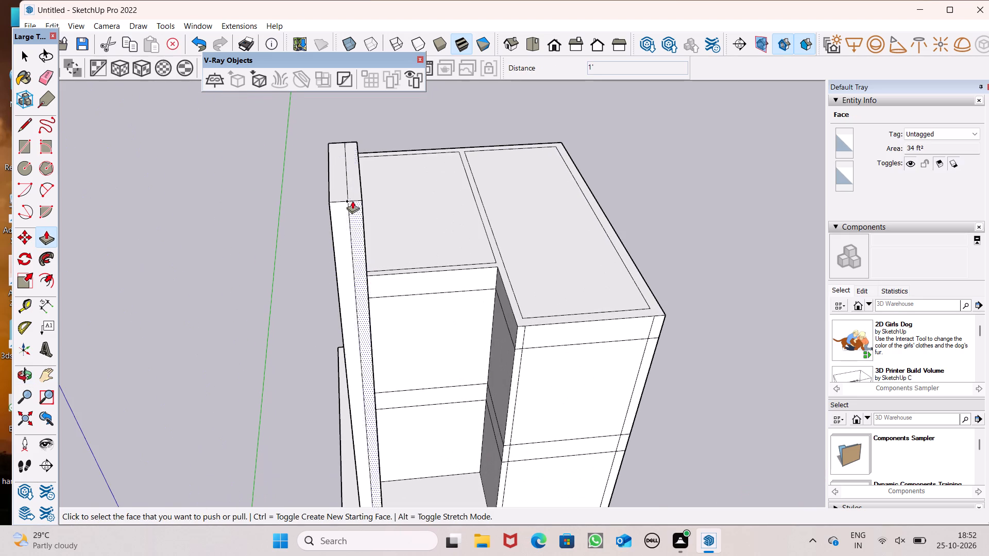
{"action": "left_click_drag", "start_coordinate": [353, 195], "coordinate": [371, 234]}
{"action": "scroll", "coordinate": [351, 242], "scroll_direction": "down", "scroll_amount": 2}
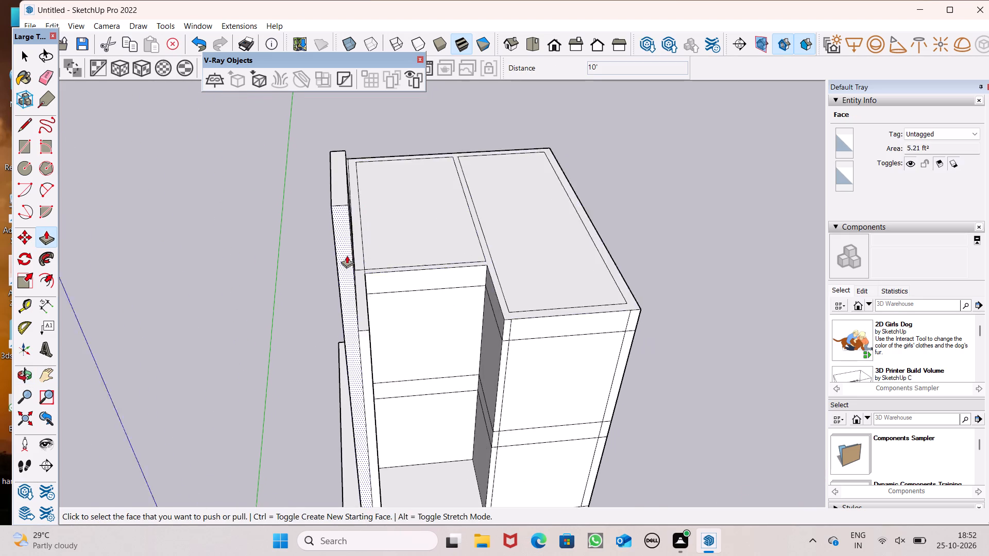
Draw a horizontal line across the raised outer layer's inner face, just below its top, from front edge to back edge.
{"action": "middle_click_drag", "start_coordinate": [435, 419], "coordinate": [318, 435]}
{"action": "scroll", "coordinate": [307, 370], "scroll_direction": "down", "scroll_amount": 3}
{"action": "scroll", "coordinate": [286, 263], "scroll_direction": "up", "scroll_amount": 1}
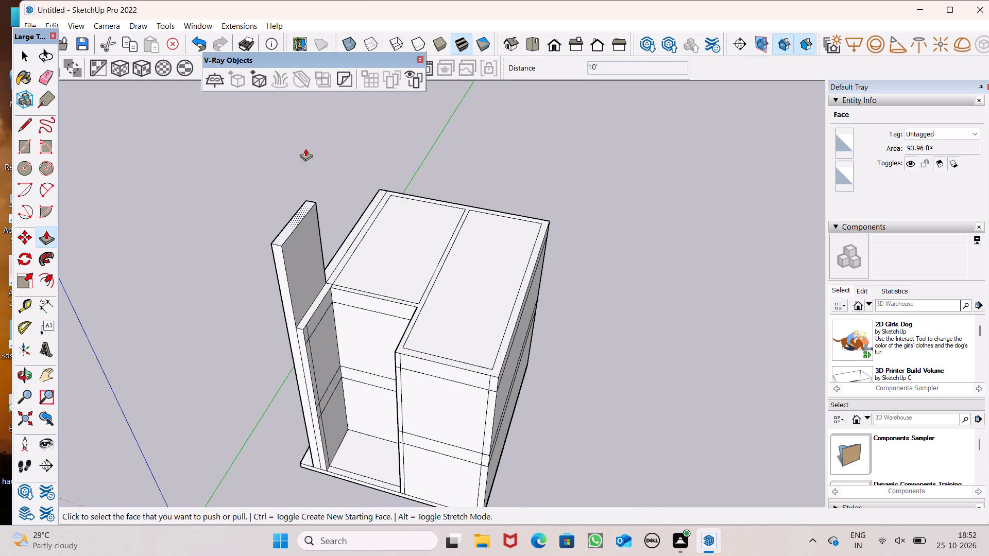
{"action": "middle_click_drag", "start_coordinate": [343, 158], "coordinate": [236, 89]}
{"action": "scroll", "coordinate": [237, 104], "scroll_direction": "up", "scroll_amount": 3}
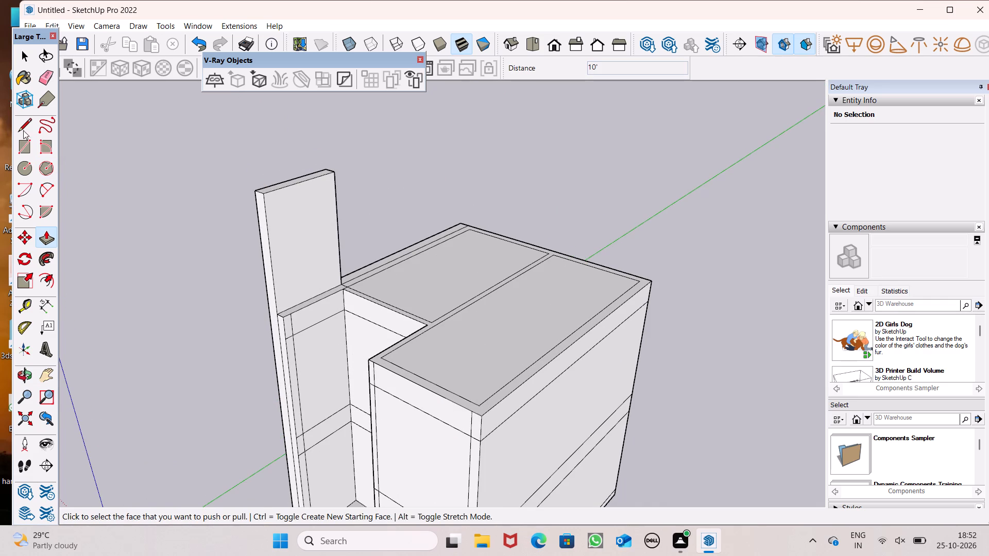
{"action": "left_click", "coordinate": [26, 131]}
{"action": "scroll", "coordinate": [221, 198], "scroll_direction": "up", "scroll_amount": 4}
{"action": "scroll", "coordinate": [253, 236], "scroll_direction": "down", "scroll_amount": 1}
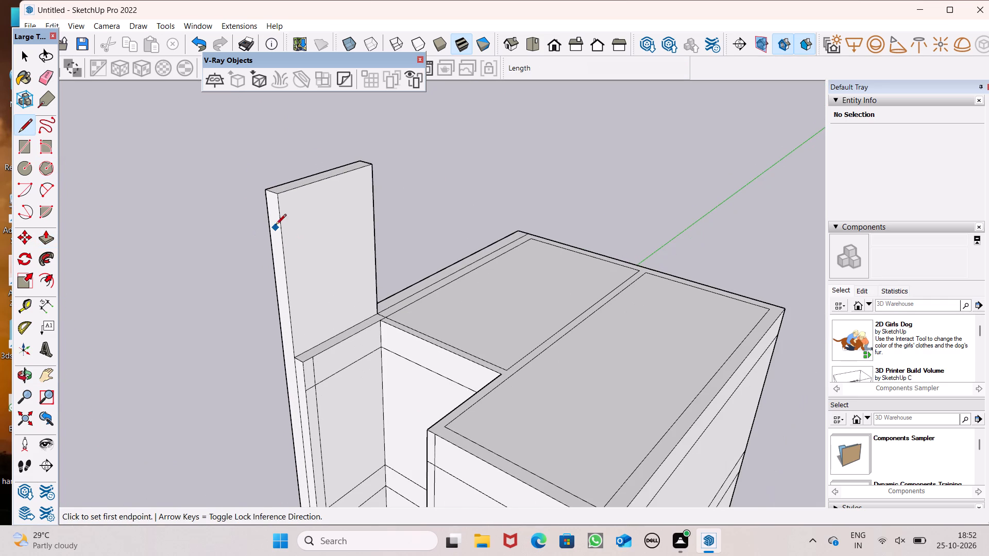
{"action": "scroll", "coordinate": [278, 214], "scroll_direction": "up", "scroll_amount": 8}
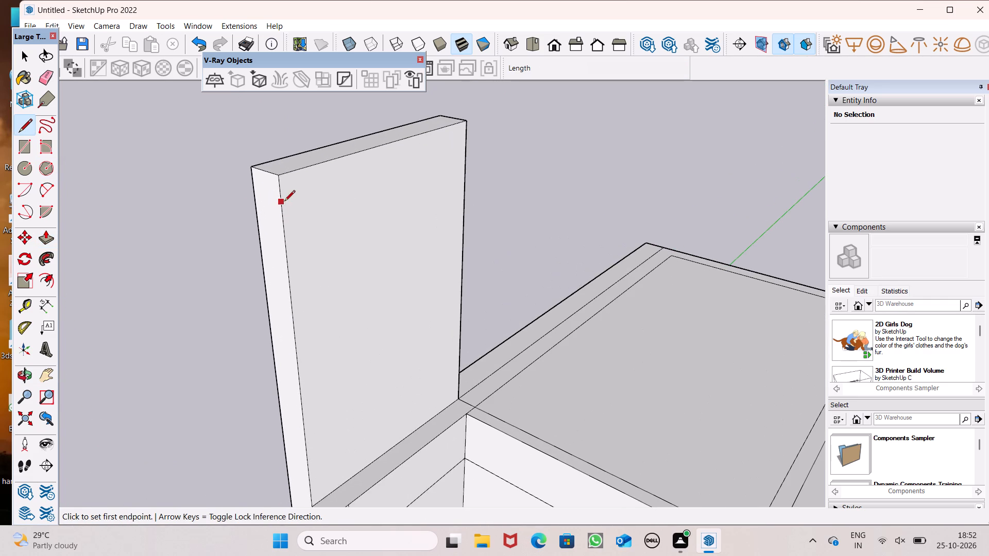
{"action": "left_click", "coordinate": [281, 200]}
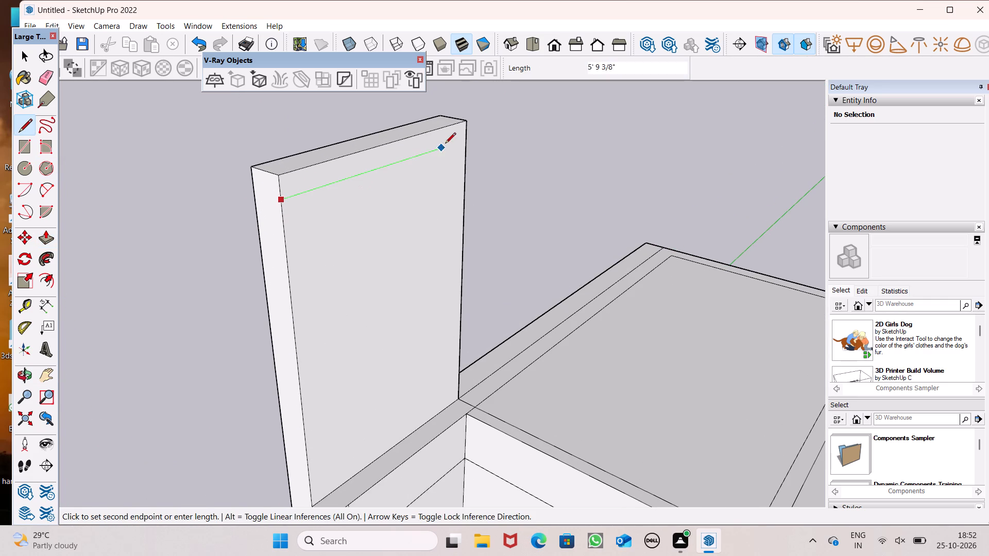
{"action": "left_click", "coordinate": [469, 136]}
{"action": "key", "text": "space"}
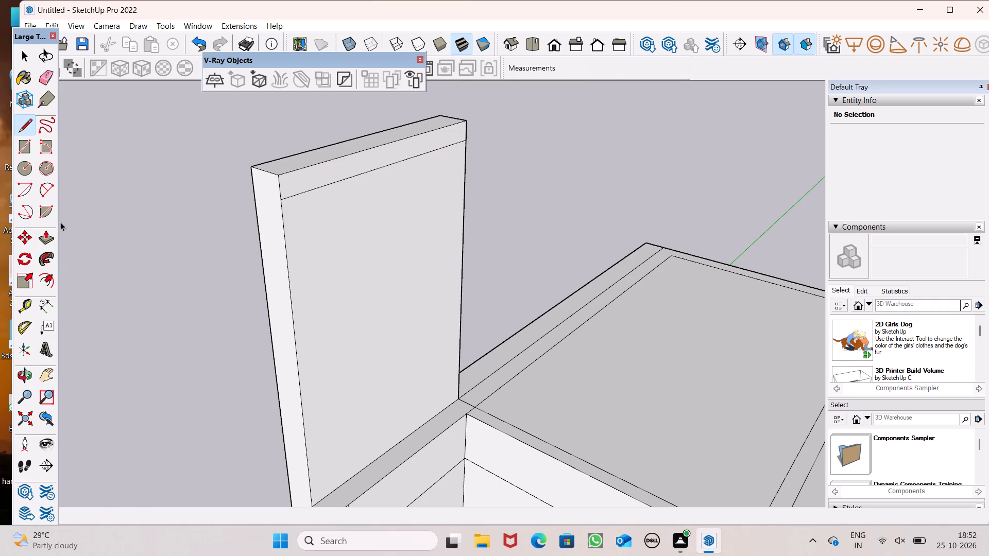
Push/Pull the narrow strip at the top of the raised wall about 8' 7 1/2" over the roof as an overhang.
{"action": "left_click", "coordinate": [51, 241]}
{"action": "scroll", "coordinate": [240, 176], "scroll_direction": "down", "scroll_amount": 4}
{"action": "middle_click_drag", "start_coordinate": [257, 210], "coordinate": [287, 232]}
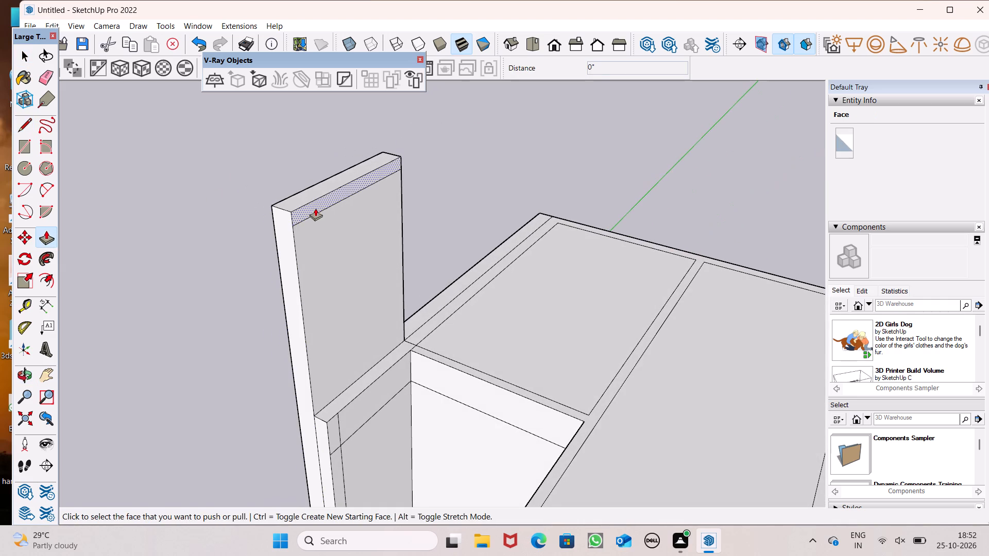
{"action": "left_click_drag", "start_coordinate": [315, 208], "coordinate": [505, 301]}
{"action": "scroll", "coordinate": [326, 207], "scroll_direction": "down", "scroll_amount": 4}
{"action": "middle_click_drag", "start_coordinate": [327, 260], "coordinate": [426, 178]}
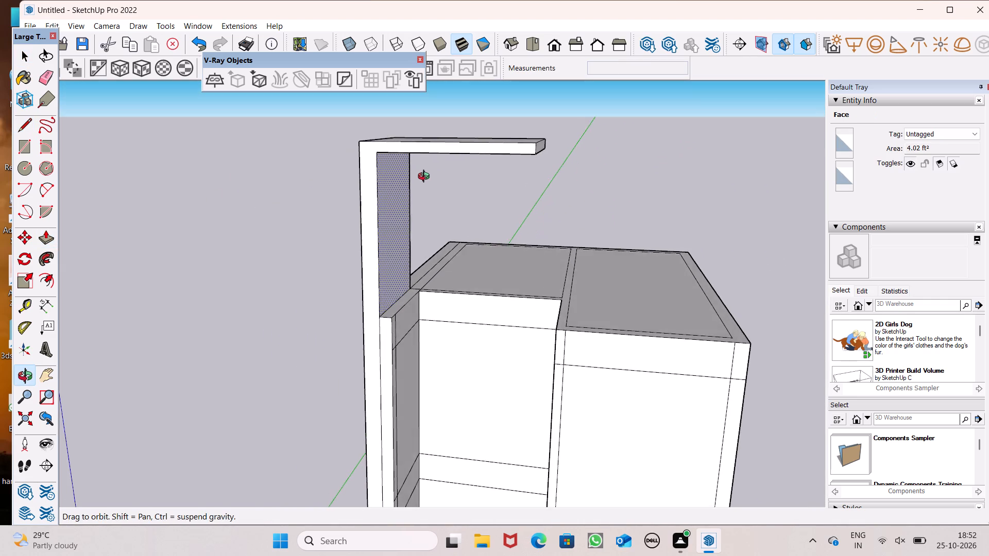
{"action": "middle_click_drag", "start_coordinate": [426, 178], "coordinate": [429, 175]}
{"action": "scroll", "coordinate": [305, 185], "scroll_direction": "down", "scroll_amount": 2}
{"action": "middle_click_drag", "start_coordinate": [365, 224], "coordinate": [348, 227]}
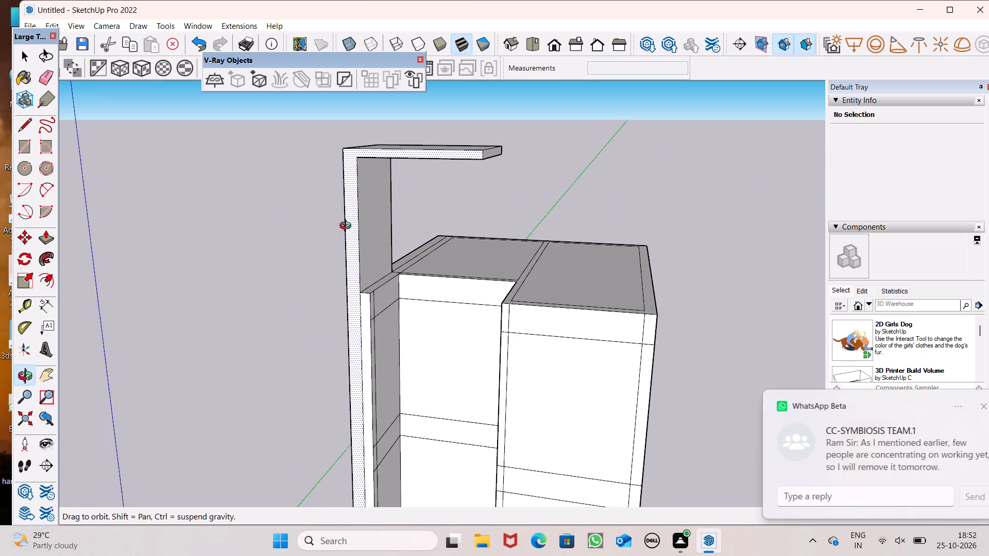
{"action": "middle_click_drag", "start_coordinate": [348, 227], "coordinate": [348, 226]}
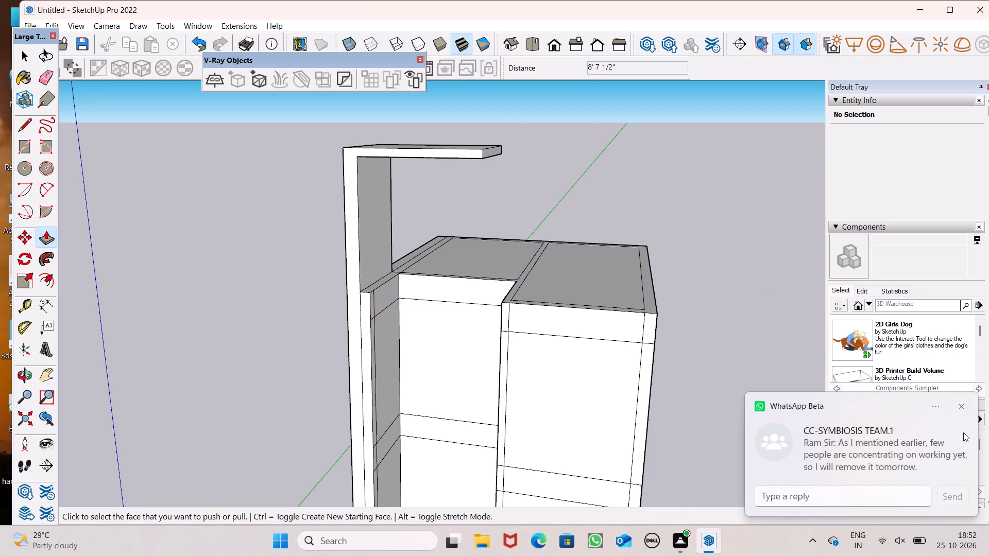
{"action": "left_click", "coordinate": [961, 404]}
Push/Pull the overhang's free end face outward about 7 1/4".
{"action": "scroll", "coordinate": [594, 180], "scroll_direction": "up", "scroll_amount": 1}
{"action": "middle_click_drag", "start_coordinate": [593, 183], "coordinate": [557, 202]}
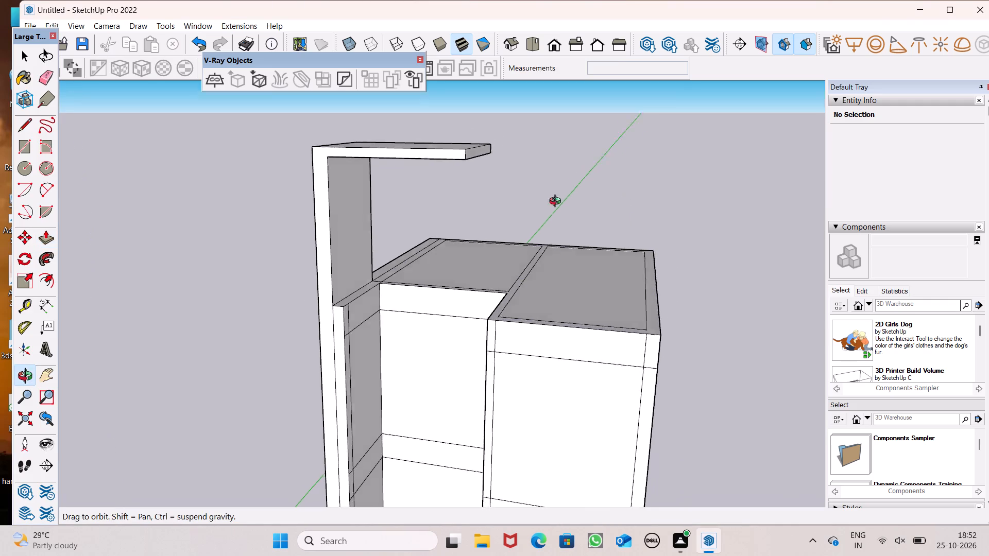
{"action": "middle_click_drag", "start_coordinate": [557, 202], "coordinate": [521, 211]}
{"action": "scroll", "coordinate": [302, 136], "scroll_direction": "up", "scroll_amount": 4}
{"action": "left_click_drag", "start_coordinate": [466, 208], "coordinate": [482, 214]}
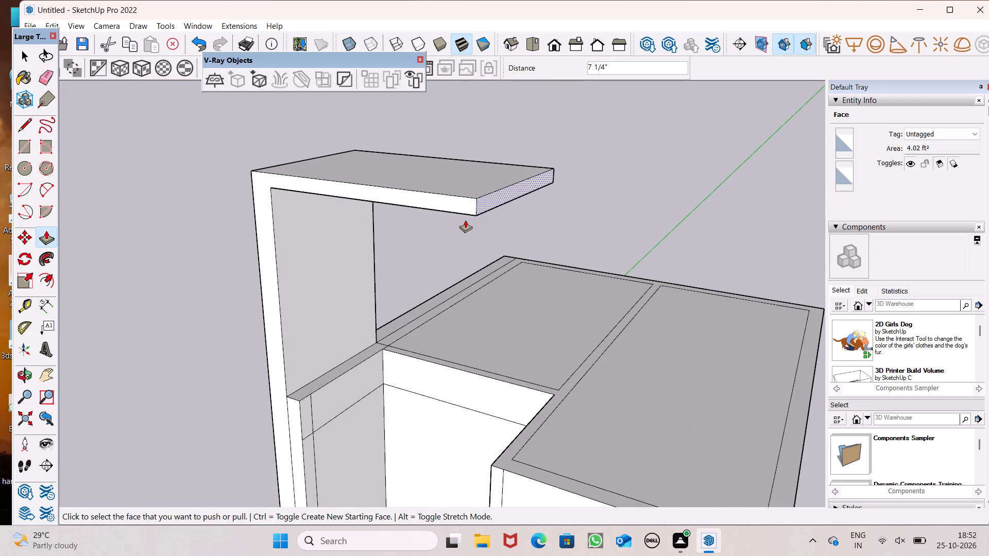
{"action": "scroll", "coordinate": [463, 227], "scroll_direction": "down", "scroll_amount": 3}
{"action": "middle_click_drag", "start_coordinate": [456, 275], "coordinate": [504, 179]}
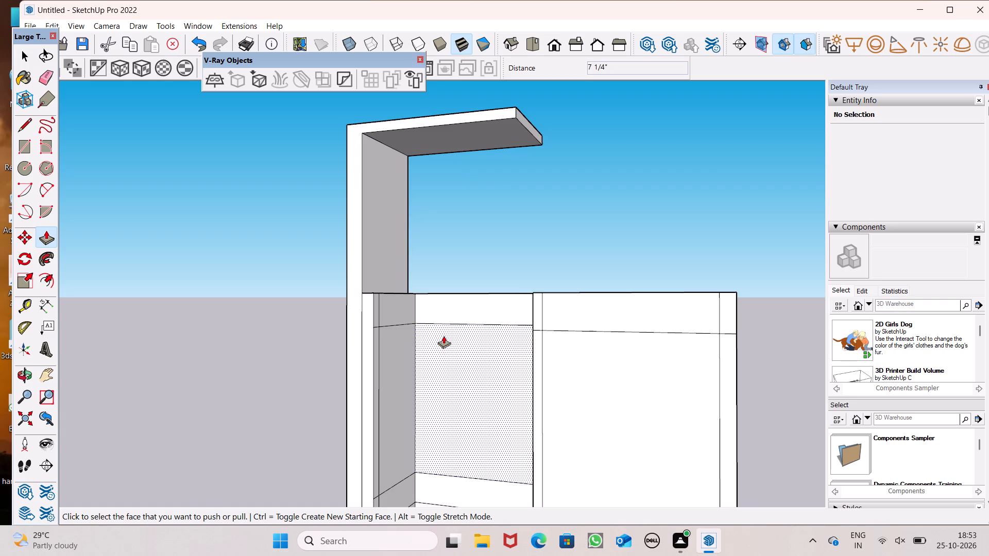
Push/Pull the top of the wall's inner layer up about 4' 8", then raise it again to just below the overhang.
{"action": "middle_click_drag", "start_coordinate": [444, 337], "coordinate": [379, 353]}
{"action": "scroll", "coordinate": [357, 299], "scroll_direction": "up", "scroll_amount": 1}
{"action": "middle_click_drag", "start_coordinate": [364, 311], "coordinate": [366, 317]}
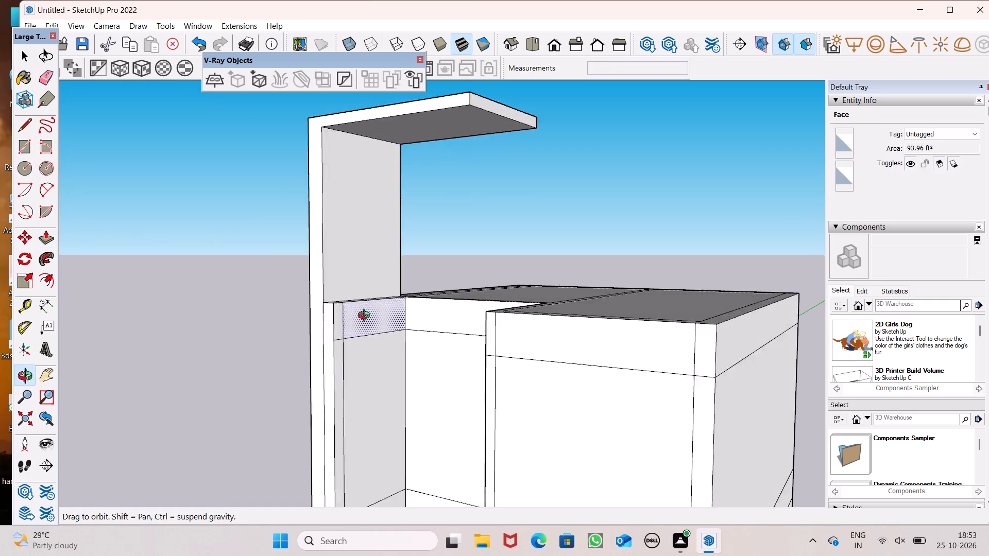
{"action": "middle_click_drag", "start_coordinate": [366, 317], "coordinate": [382, 377]}
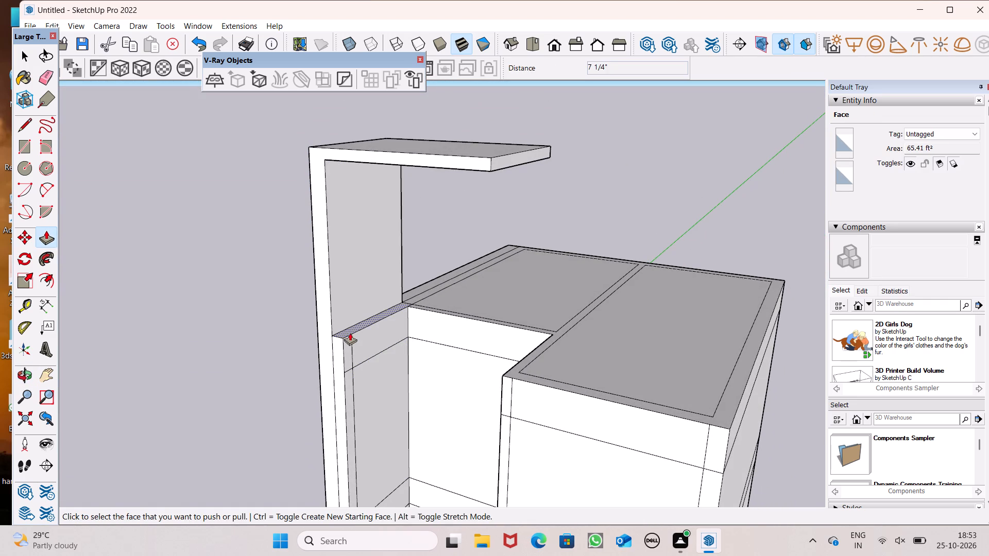
{"action": "left_click_drag", "start_coordinate": [350, 332], "coordinate": [347, 250]}
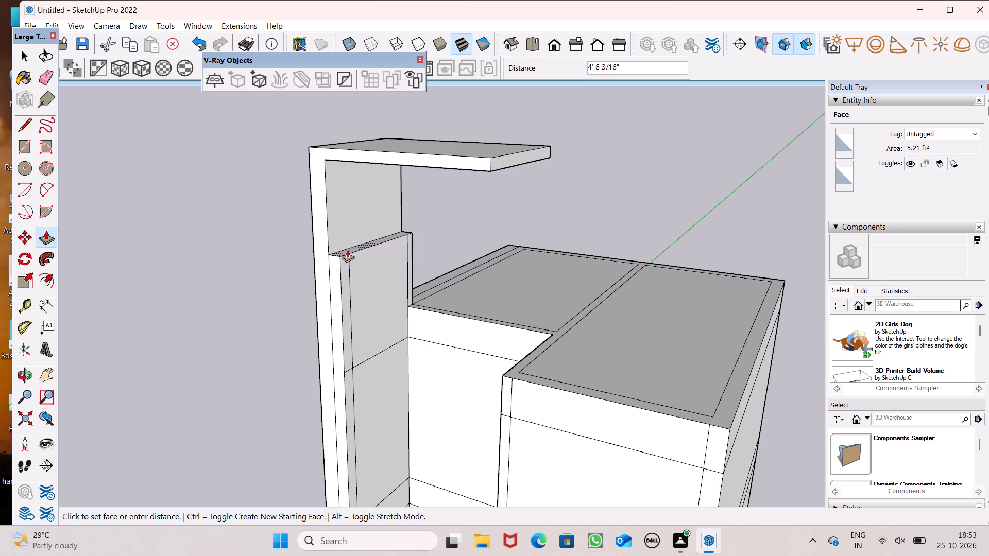
{"action": "left_click_drag", "start_coordinate": [347, 250], "coordinate": [347, 249]}
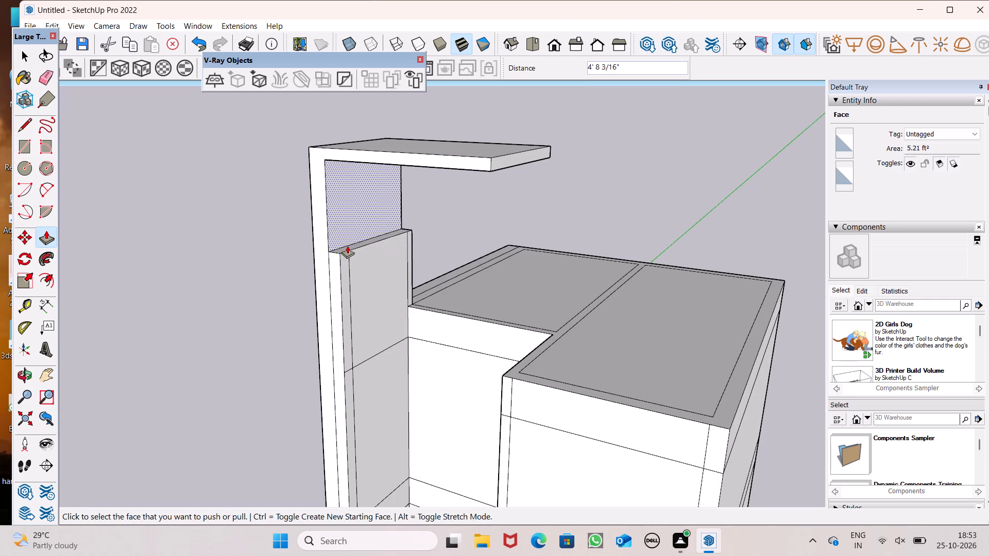
{"action": "left_click_drag", "start_coordinate": [347, 246], "coordinate": [345, 183]}
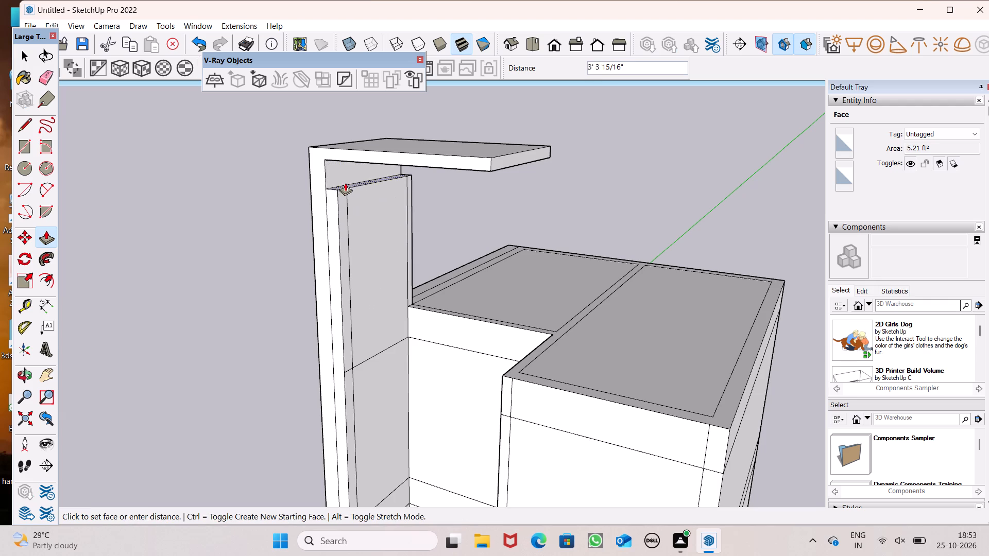
{"action": "left_click_drag", "start_coordinate": [345, 183], "coordinate": [347, 178]}
{"action": "key", "text": "space"}
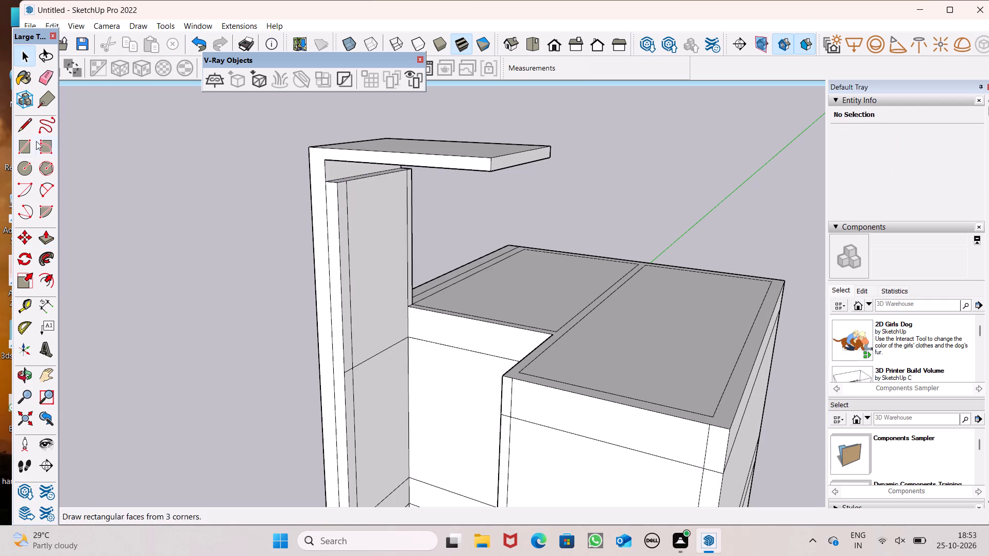
Erase the two vertical lines near the front and back of the raised inner layer's inner face.
{"action": "left_click", "coordinate": [49, 85]}
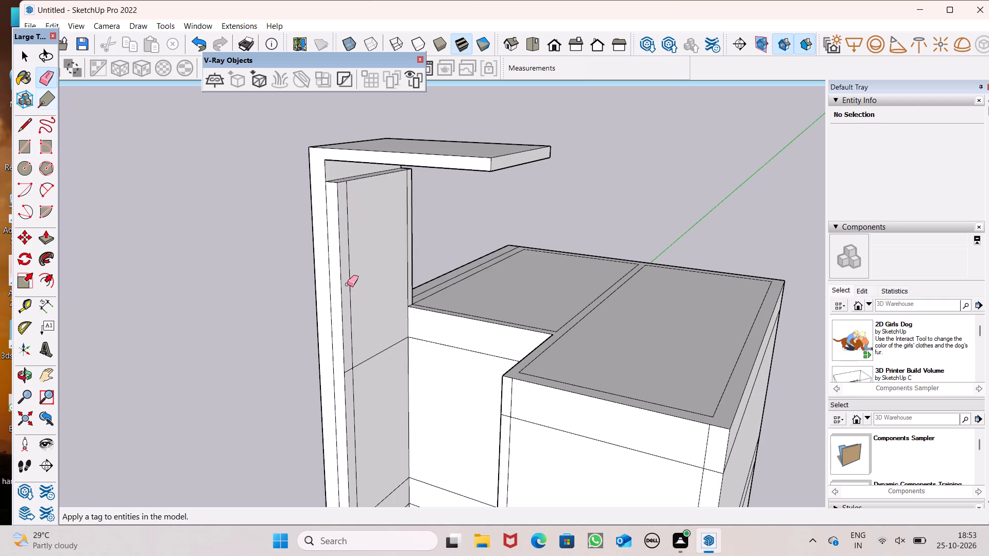
{"action": "left_click", "coordinate": [349, 286]}
{"action": "scroll", "coordinate": [397, 254], "scroll_direction": "up", "scroll_amount": 6}
{"action": "left_click", "coordinate": [382, 287]}
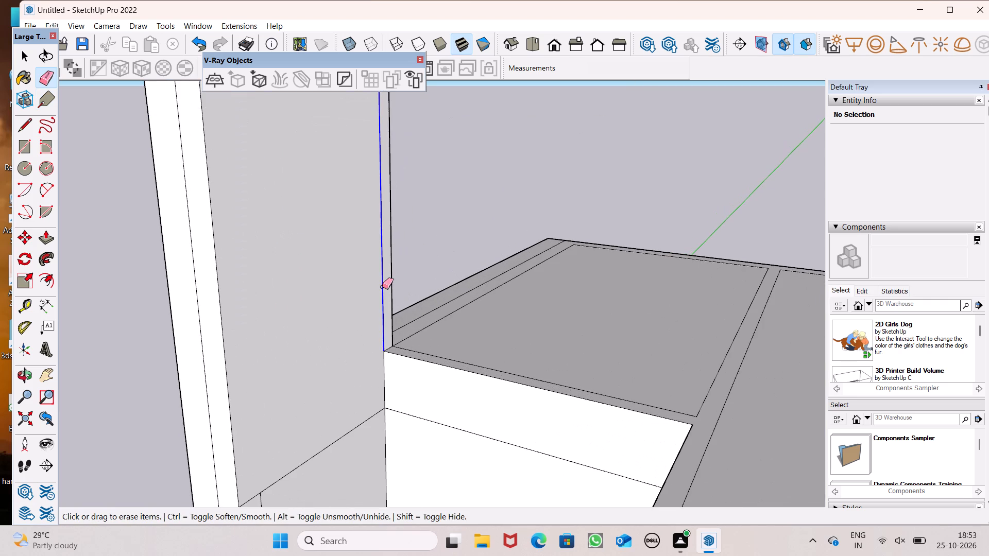
Examine the overhang and the raised inner layer beneath it from the front, above and below.
{"action": "scroll", "coordinate": [496, 258], "scroll_direction": "down", "scroll_amount": 7}
{"action": "scroll", "coordinate": [407, 269], "scroll_direction": "down", "scroll_amount": 3}
{"action": "middle_click_drag", "start_coordinate": [423, 304], "coordinate": [485, 257]}
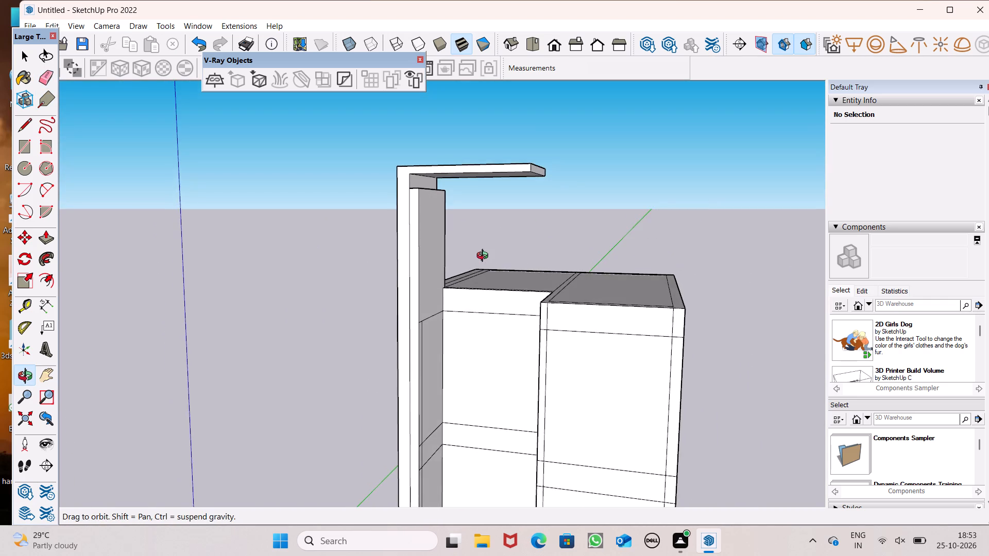
{"action": "middle_click_drag", "start_coordinate": [485, 257], "coordinate": [489, 249]}
{"action": "scroll", "coordinate": [455, 205], "scroll_direction": "up", "scroll_amount": 3}
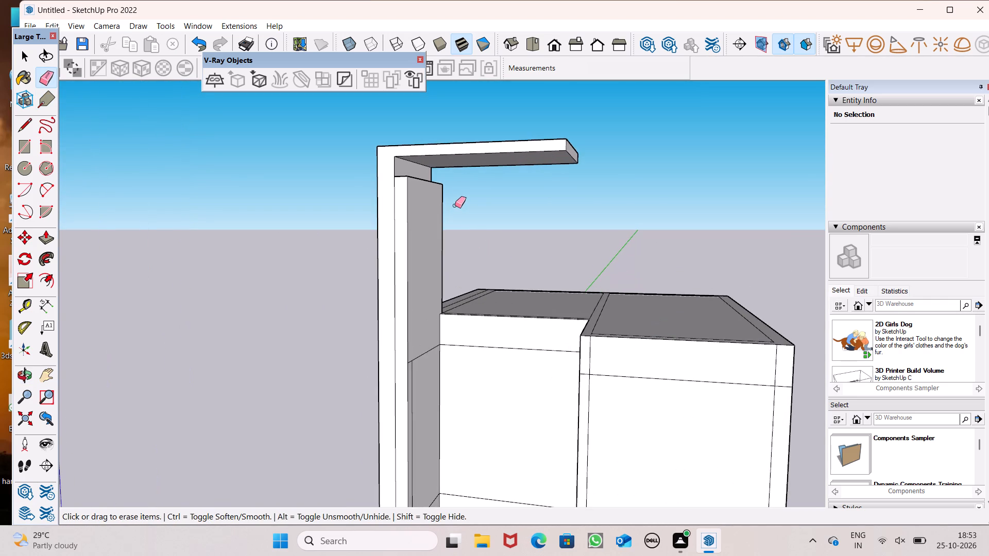
{"action": "scroll", "coordinate": [377, 215], "scroll_direction": "down", "scroll_amount": 2}
{"action": "middle_click_drag", "start_coordinate": [378, 221], "coordinate": [387, 262]}
{"action": "scroll", "coordinate": [411, 230], "scroll_direction": "up", "scroll_amount": 2}
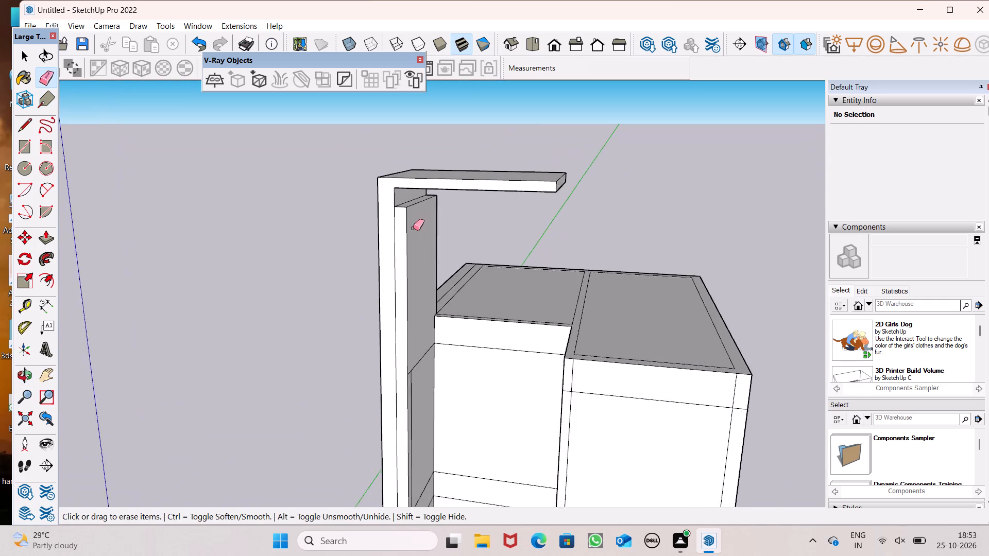
{"action": "scroll", "coordinate": [413, 228], "scroll_direction": "up", "scroll_amount": 5}
{"action": "scroll", "coordinate": [360, 218], "scroll_direction": "down", "scroll_amount": 4}
{"action": "middle_click_drag", "start_coordinate": [326, 244], "coordinate": [342, 242]}
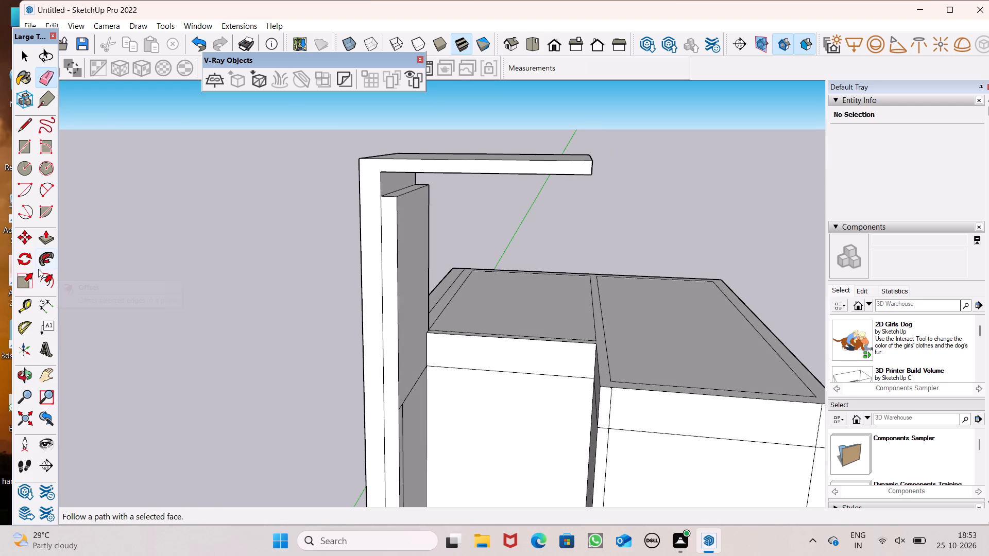
{"action": "middle_click_drag", "start_coordinate": [307, 282], "coordinate": [322, 257]}
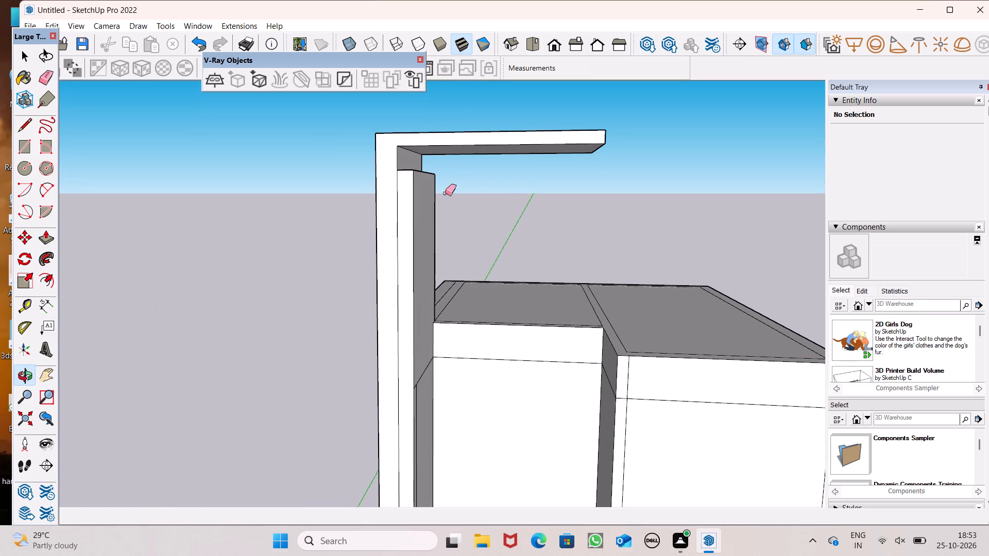
{"action": "scroll", "coordinate": [399, 221], "scroll_direction": "down", "scroll_amount": 2}
{"action": "middle_click_drag", "start_coordinate": [480, 237], "coordinate": [501, 220]}
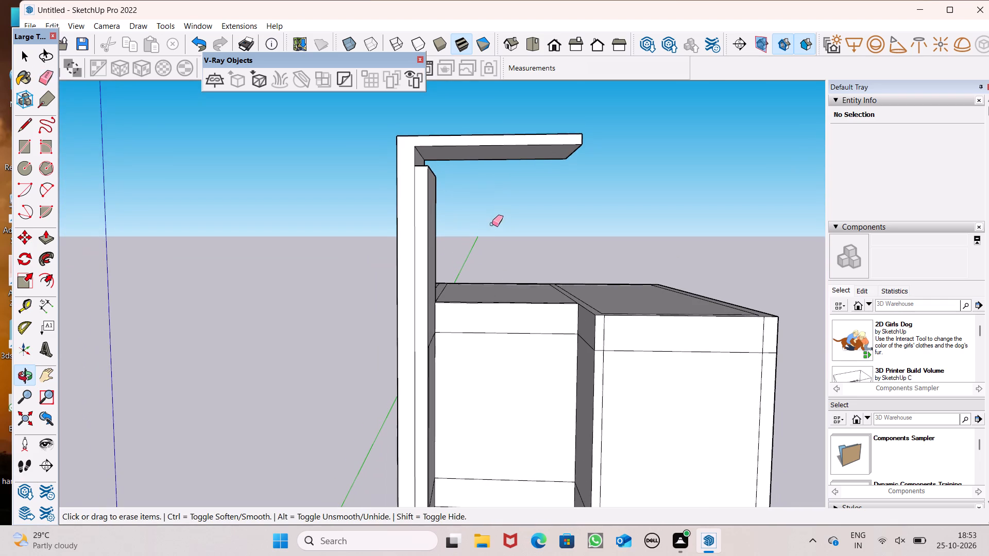
{"action": "scroll", "coordinate": [380, 260], "scroll_direction": "down", "scroll_amount": 1}
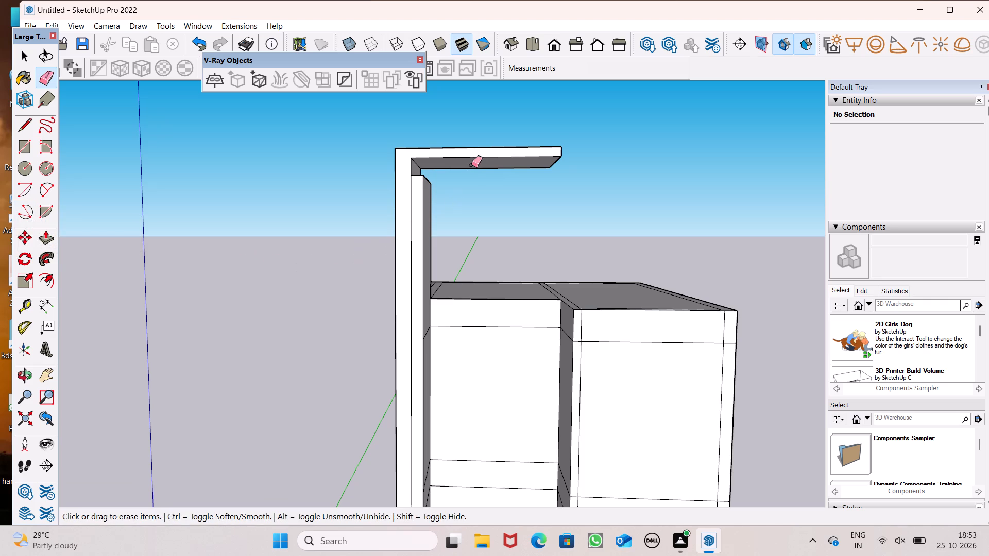
{"action": "middle_click_drag", "start_coordinate": [512, 273], "coordinate": [433, 324]}
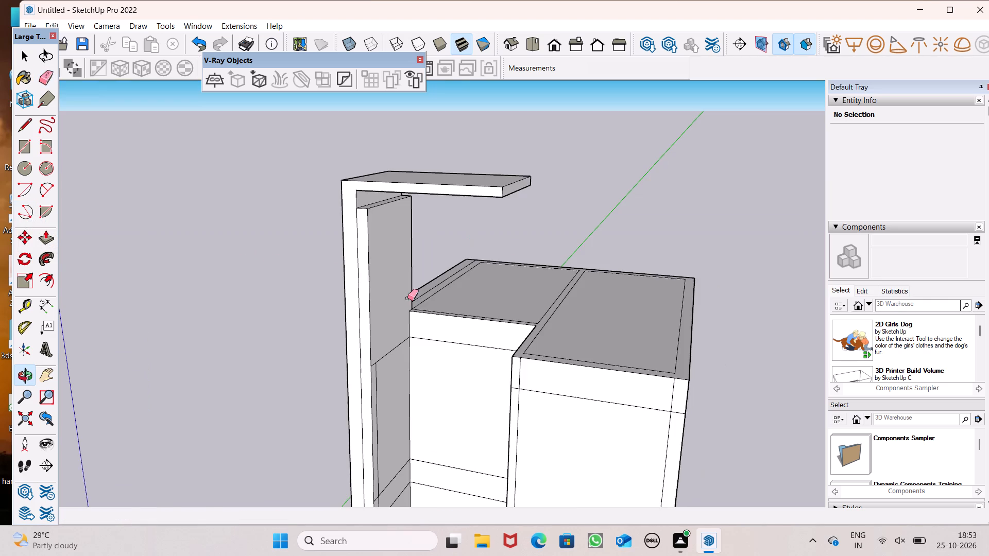
{"action": "scroll", "coordinate": [396, 228], "scroll_direction": "up", "scroll_amount": 2}
{"action": "scroll", "coordinate": [398, 225], "scroll_direction": "down", "scroll_amount": 3}
{"action": "middle_click_drag", "start_coordinate": [402, 226], "coordinate": [465, 136]}
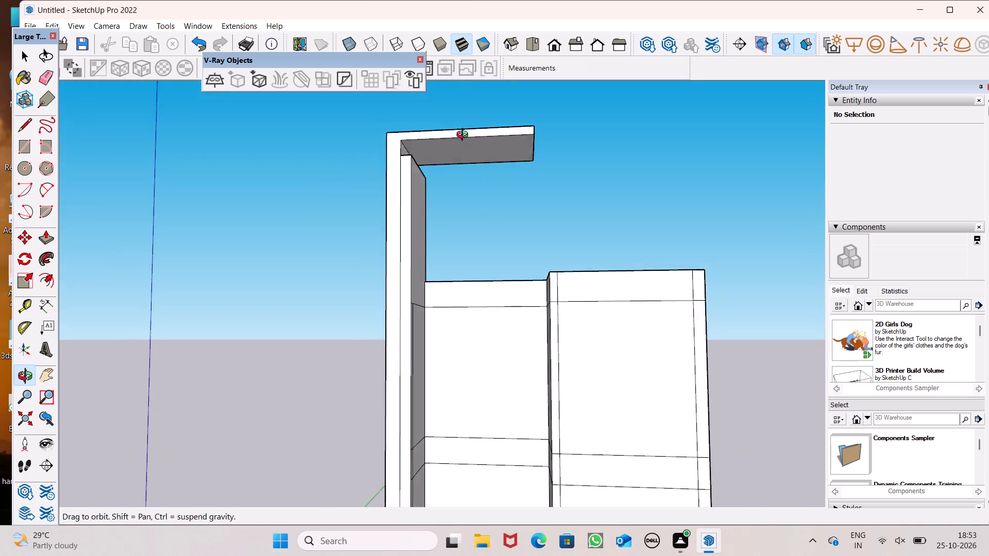
{"action": "middle_click_drag", "start_coordinate": [465, 136], "coordinate": [462, 182]}
{"action": "scroll", "coordinate": [388, 175], "scroll_direction": "up", "scroll_amount": 7}
{"action": "middle_click_drag", "start_coordinate": [464, 216], "coordinate": [465, 216]}
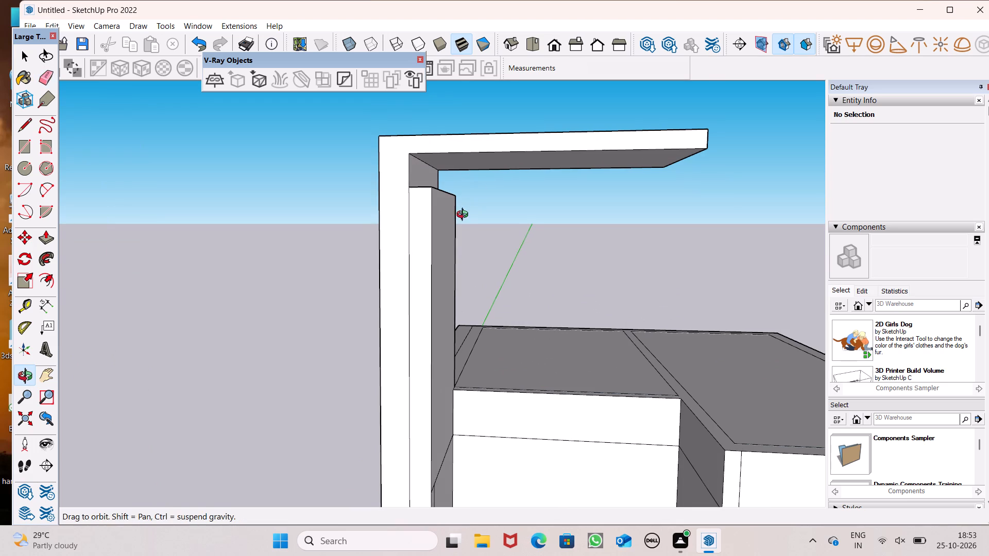
{"action": "middle_click_drag", "start_coordinate": [465, 216], "coordinate": [462, 225]}
{"action": "scroll", "coordinate": [410, 200], "scroll_direction": "up", "scroll_amount": 3}
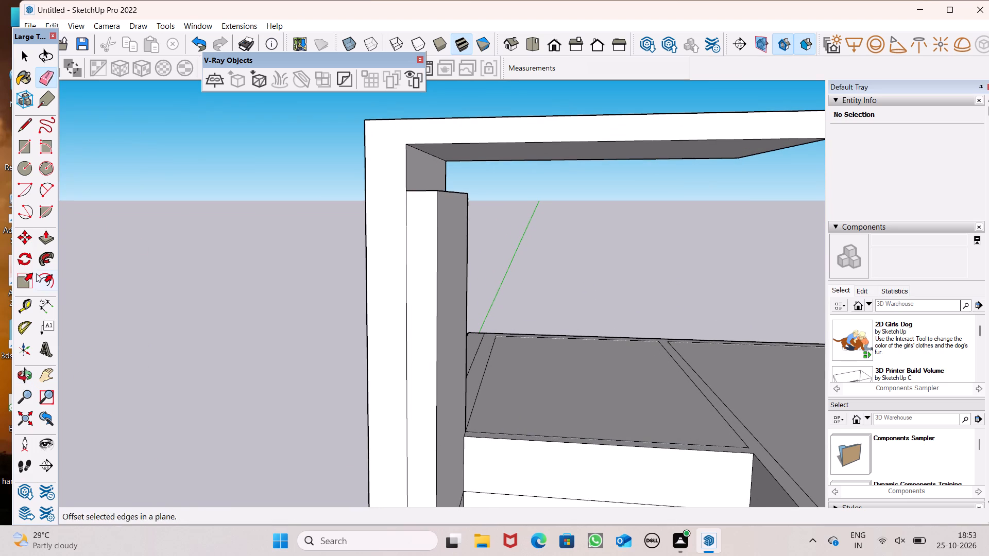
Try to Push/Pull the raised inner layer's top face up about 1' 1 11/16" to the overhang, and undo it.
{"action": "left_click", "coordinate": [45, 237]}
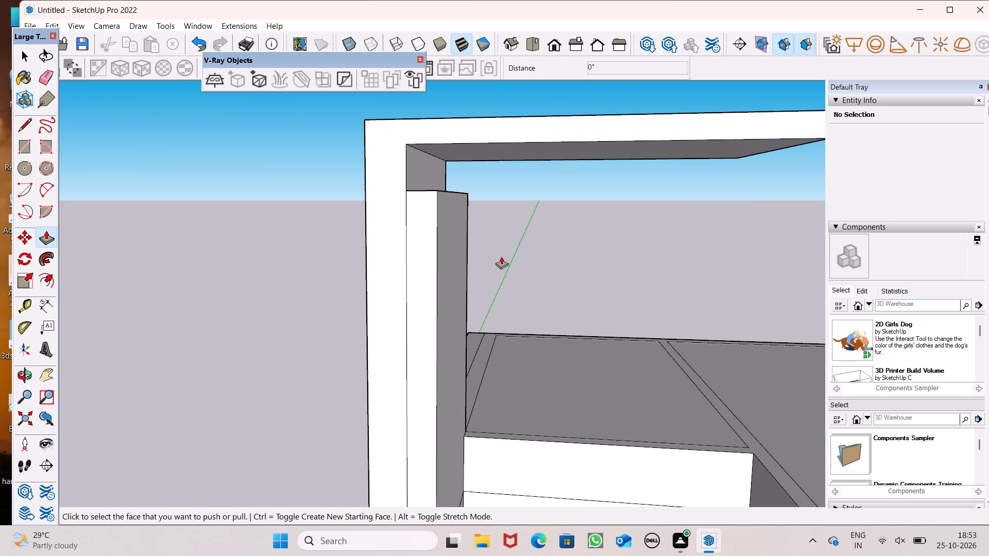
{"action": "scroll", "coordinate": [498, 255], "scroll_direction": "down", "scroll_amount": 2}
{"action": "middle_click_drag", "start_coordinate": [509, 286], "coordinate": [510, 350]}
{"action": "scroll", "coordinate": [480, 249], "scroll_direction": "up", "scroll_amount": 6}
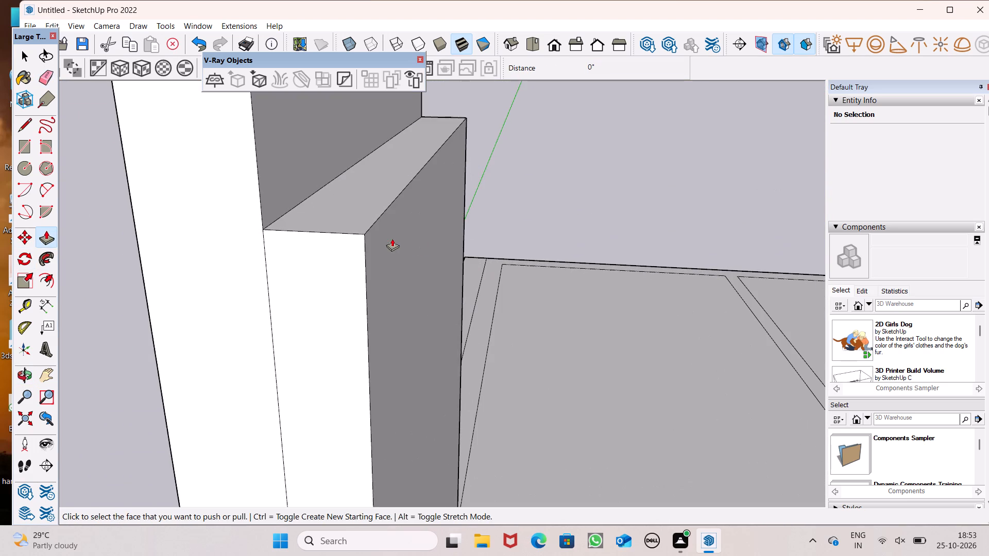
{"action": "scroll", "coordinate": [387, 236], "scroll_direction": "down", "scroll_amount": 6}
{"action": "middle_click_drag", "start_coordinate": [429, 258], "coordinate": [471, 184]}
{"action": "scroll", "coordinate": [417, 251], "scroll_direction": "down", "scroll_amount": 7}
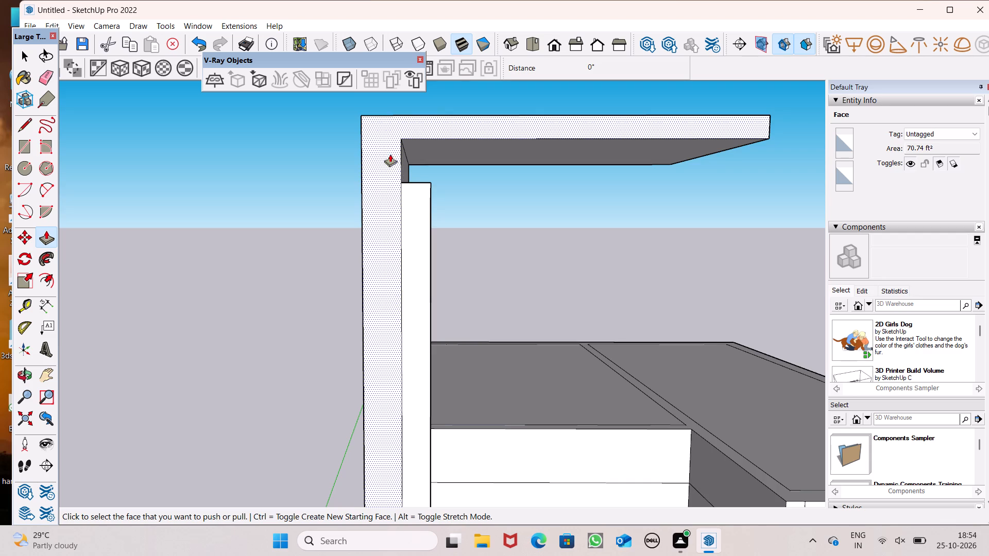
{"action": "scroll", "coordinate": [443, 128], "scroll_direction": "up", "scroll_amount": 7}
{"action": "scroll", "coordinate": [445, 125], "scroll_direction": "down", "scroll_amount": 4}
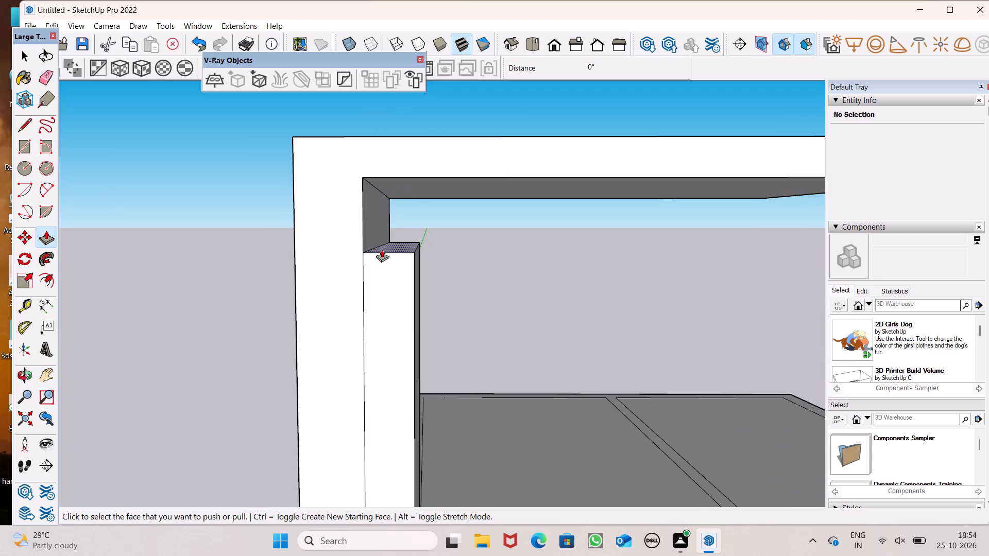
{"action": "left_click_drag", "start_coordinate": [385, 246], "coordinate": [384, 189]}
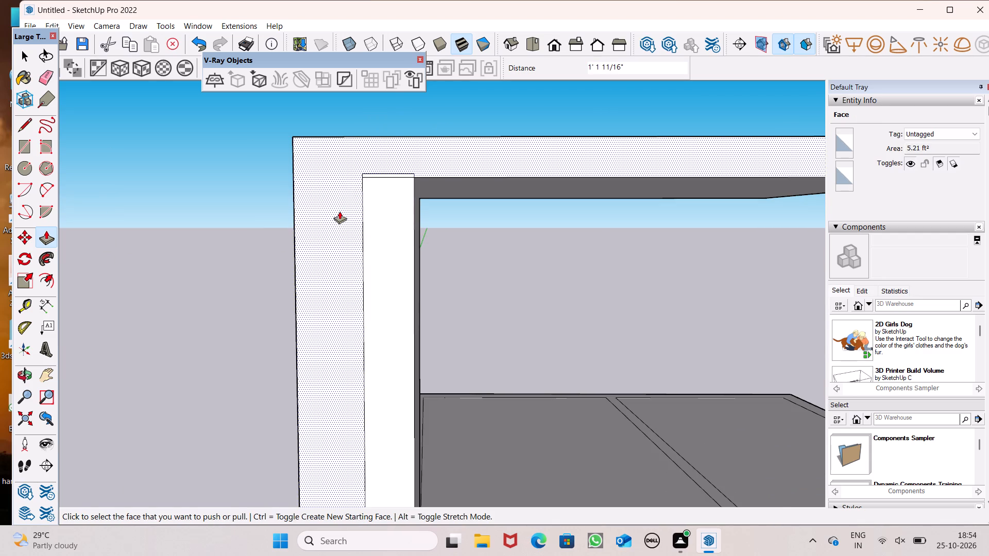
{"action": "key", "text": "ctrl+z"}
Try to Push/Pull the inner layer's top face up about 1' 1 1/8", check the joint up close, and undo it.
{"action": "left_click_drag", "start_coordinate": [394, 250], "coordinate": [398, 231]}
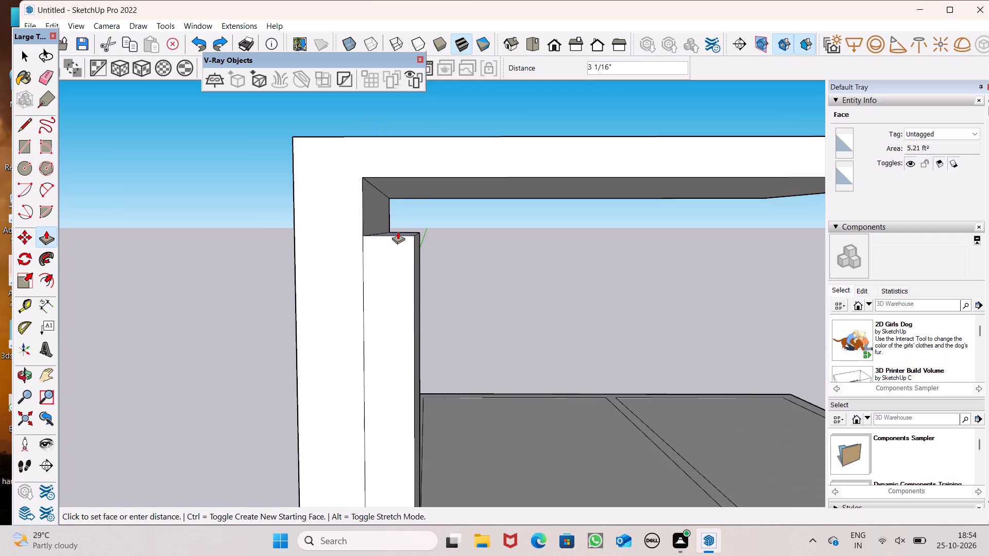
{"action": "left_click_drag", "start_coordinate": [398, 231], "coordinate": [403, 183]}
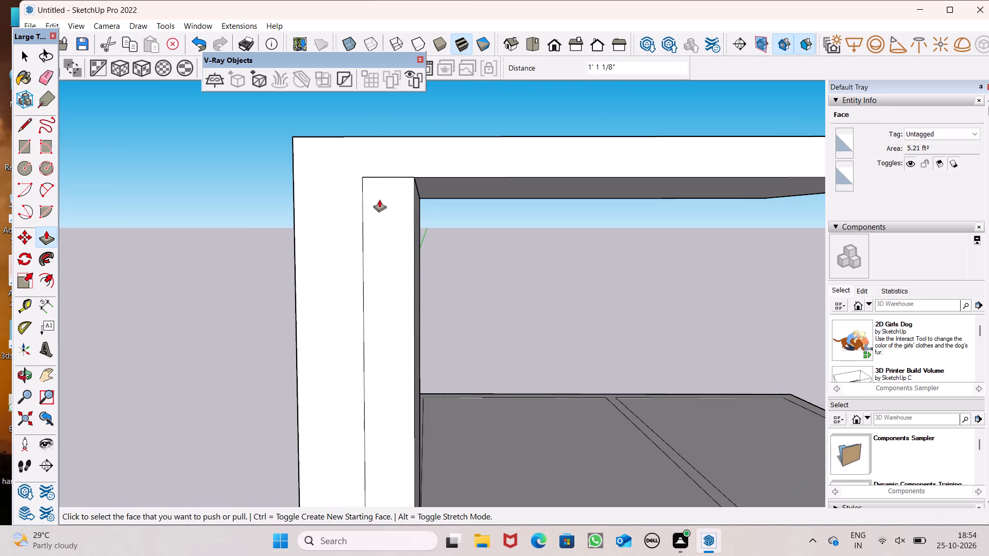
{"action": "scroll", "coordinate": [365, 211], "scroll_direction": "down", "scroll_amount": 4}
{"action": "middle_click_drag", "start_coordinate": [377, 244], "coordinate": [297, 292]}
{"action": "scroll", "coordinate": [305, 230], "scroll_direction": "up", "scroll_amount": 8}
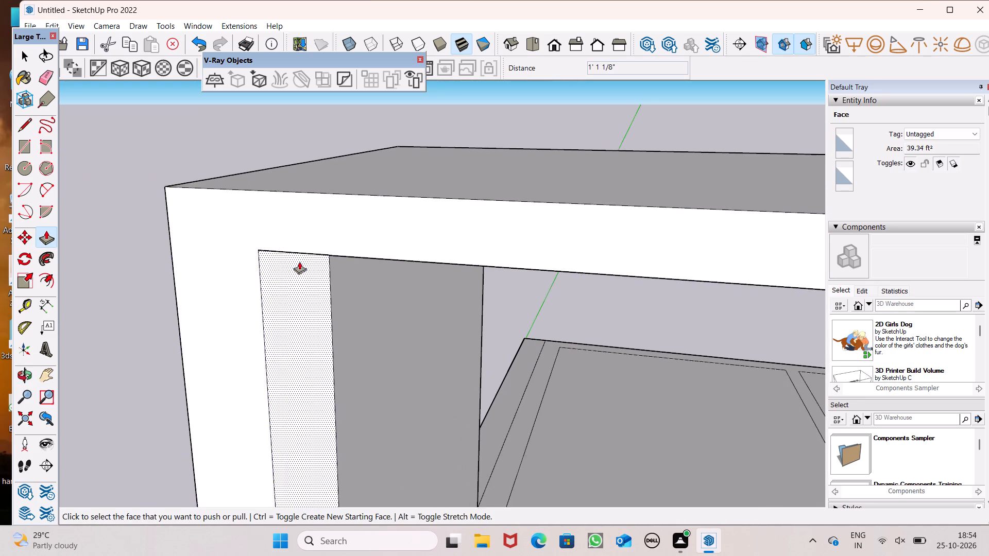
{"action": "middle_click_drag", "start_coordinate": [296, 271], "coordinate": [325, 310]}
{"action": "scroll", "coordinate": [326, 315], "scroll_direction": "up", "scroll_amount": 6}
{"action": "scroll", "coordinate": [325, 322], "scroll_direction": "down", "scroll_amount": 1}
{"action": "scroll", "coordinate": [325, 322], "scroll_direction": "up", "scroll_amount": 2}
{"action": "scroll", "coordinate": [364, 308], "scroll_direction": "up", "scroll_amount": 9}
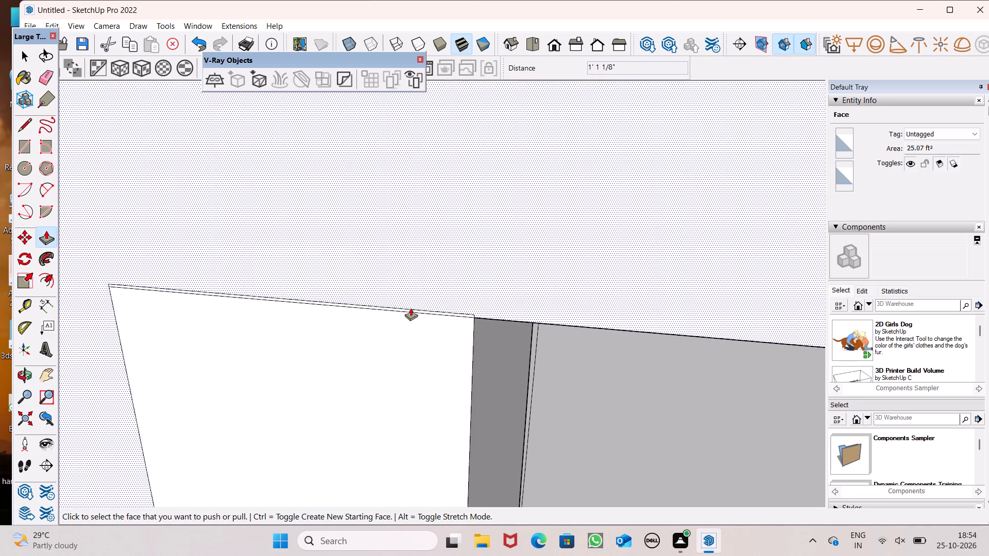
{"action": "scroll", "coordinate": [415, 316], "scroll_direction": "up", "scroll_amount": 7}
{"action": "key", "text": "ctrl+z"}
Push/Pull the inner layer's top face up in stages to the overhang's underside, the last pull about 6 11/16".
{"action": "left_click_drag", "start_coordinate": [424, 388], "coordinate": [425, 386]}
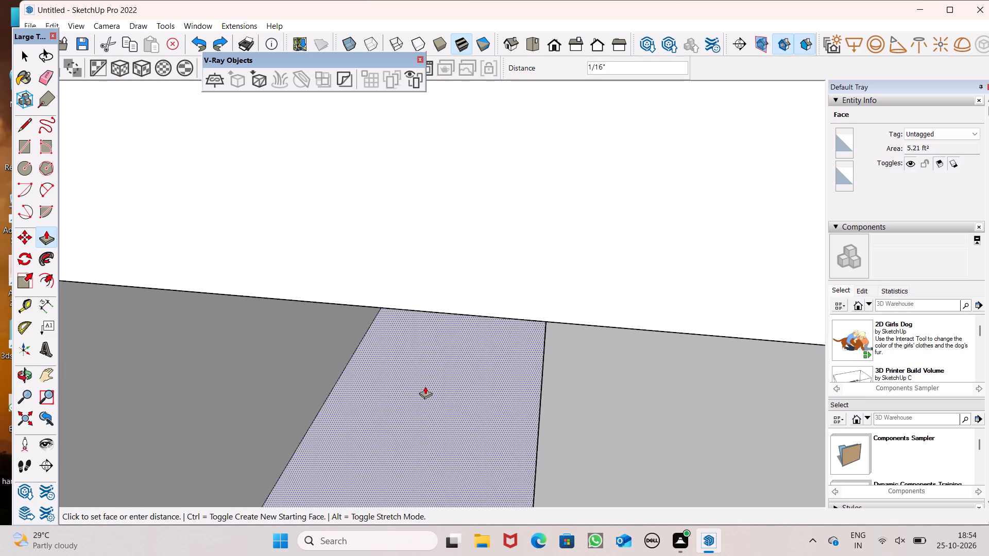
{"action": "left_click_drag", "start_coordinate": [425, 386], "coordinate": [486, 254]}
{"action": "left_click_drag", "start_coordinate": [489, 251], "coordinate": [493, 250]}
{"action": "left_click_drag", "start_coordinate": [525, 224], "coordinate": [554, 207]}
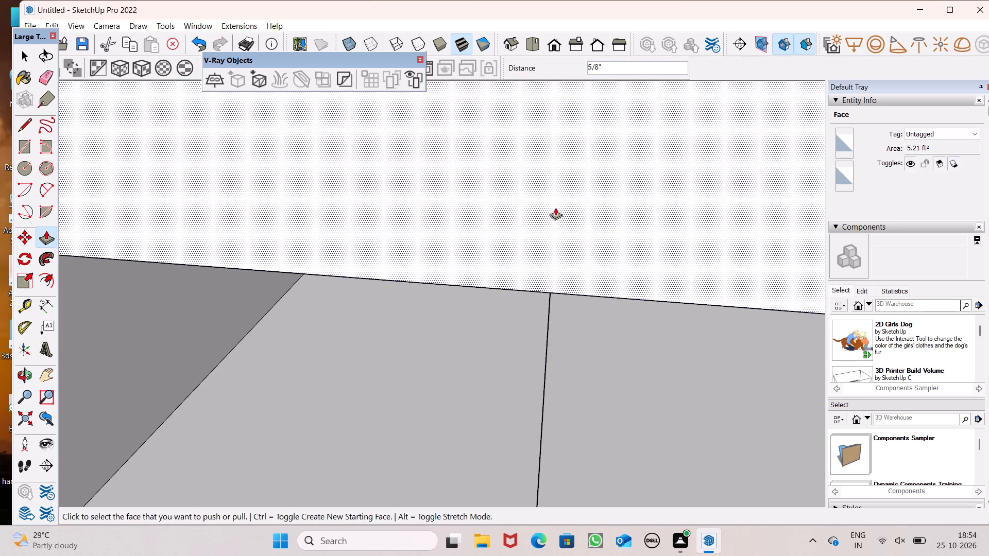
{"action": "scroll", "coordinate": [419, 283], "scroll_direction": "down", "scroll_amount": 6}
{"action": "key", "text": "ctrl+z"}
{"action": "scroll", "coordinate": [432, 334], "scroll_direction": "down", "scroll_amount": 7}
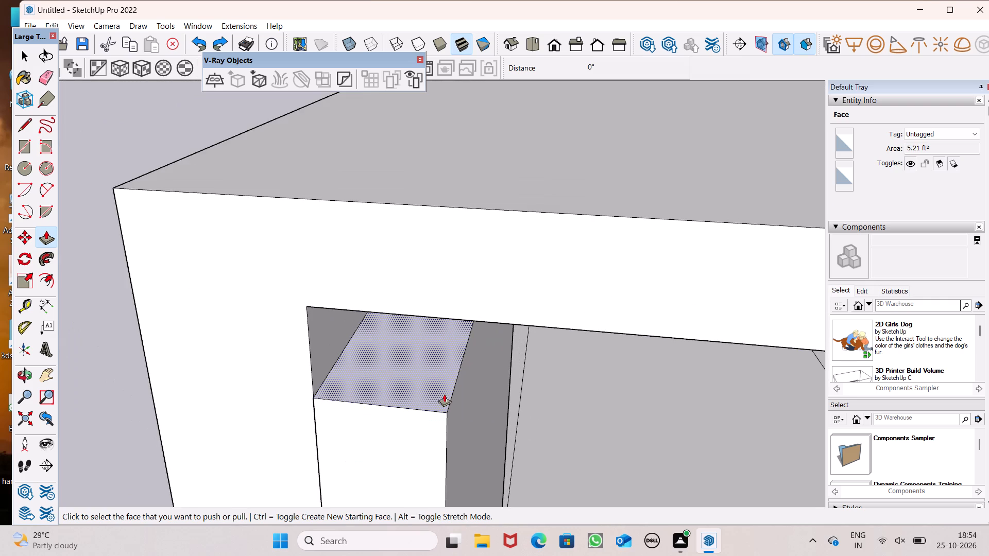
{"action": "left_click_drag", "start_coordinate": [444, 394], "coordinate": [463, 317]}
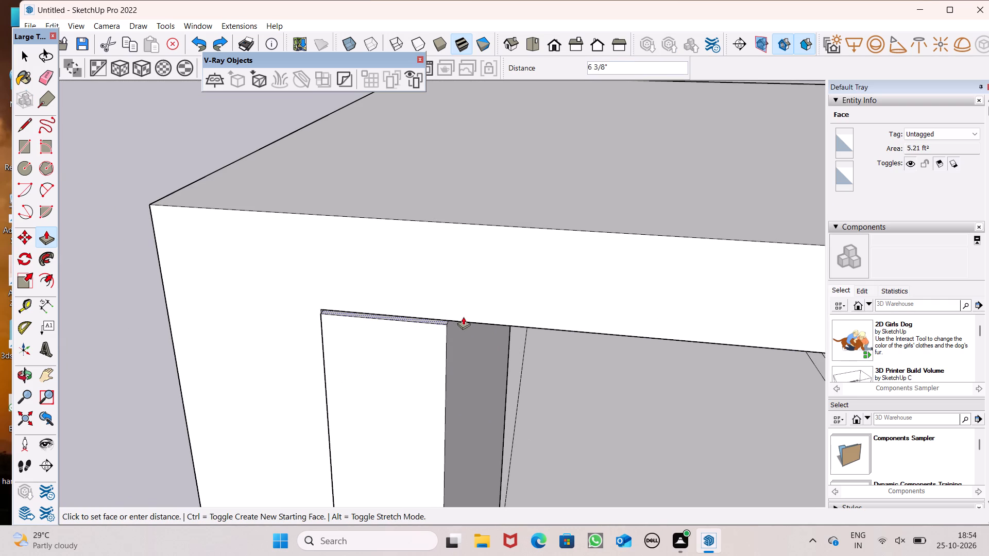
{"action": "left_click_drag", "start_coordinate": [463, 317], "coordinate": [466, 322]}
Examine the joint between the inner layer and the overhang from the front, back and above.
{"action": "scroll", "coordinate": [413, 296], "scroll_direction": "down", "scroll_amount": 4}
{"action": "middle_click_drag", "start_coordinate": [437, 351], "coordinate": [390, 272]}
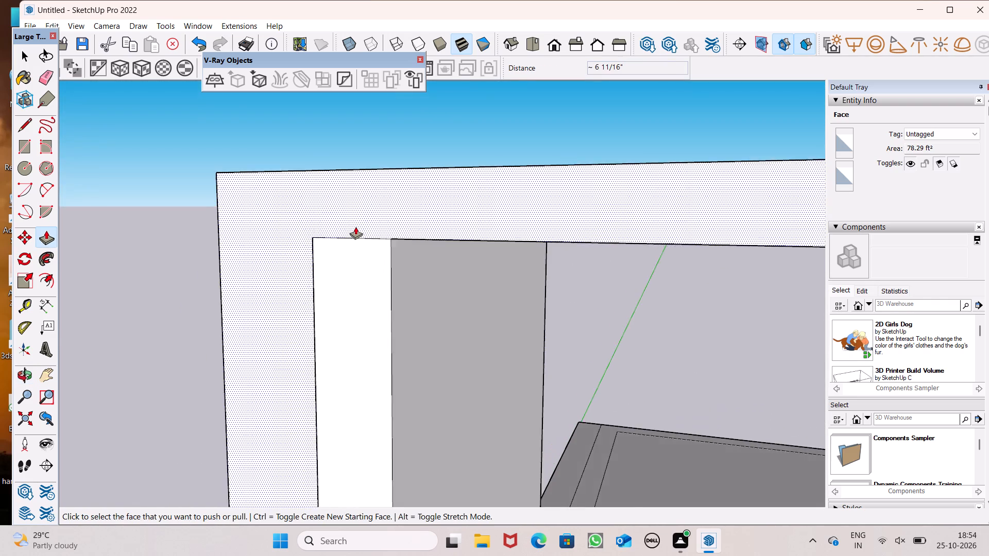
{"action": "scroll", "coordinate": [355, 227], "scroll_direction": "up", "scroll_amount": 7}
{"action": "scroll", "coordinate": [407, 242], "scroll_direction": "up", "scroll_amount": 16}
{"action": "scroll", "coordinate": [481, 272], "scroll_direction": "up", "scroll_amount": 3}
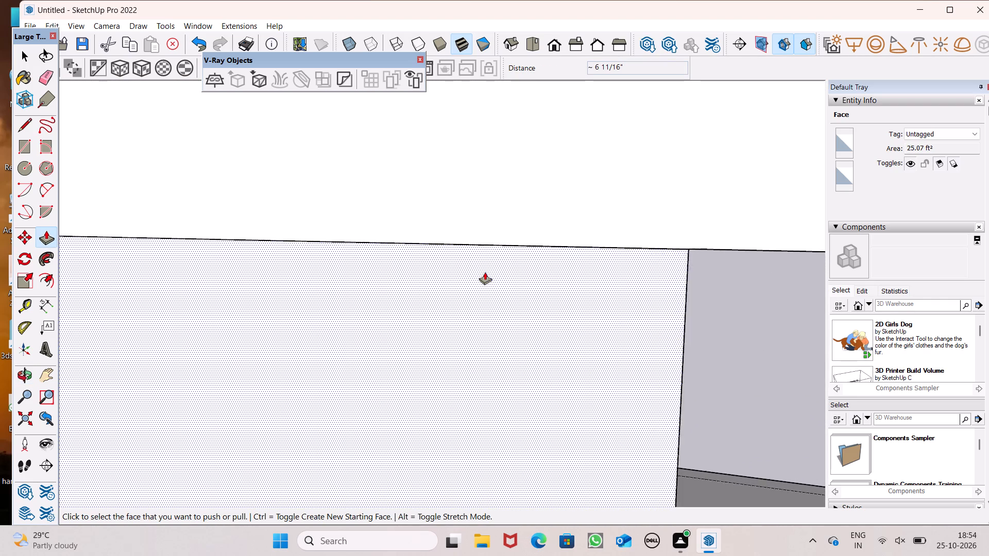
{"action": "scroll", "coordinate": [485, 272], "scroll_direction": "up", "scroll_amount": 5}
{"action": "scroll", "coordinate": [485, 271], "scroll_direction": "down", "scroll_amount": 9}
{"action": "middle_click_drag", "start_coordinate": [492, 316], "coordinate": [286, 399]}
{"action": "scroll", "coordinate": [626, 295], "scroll_direction": "down", "scroll_amount": 6}
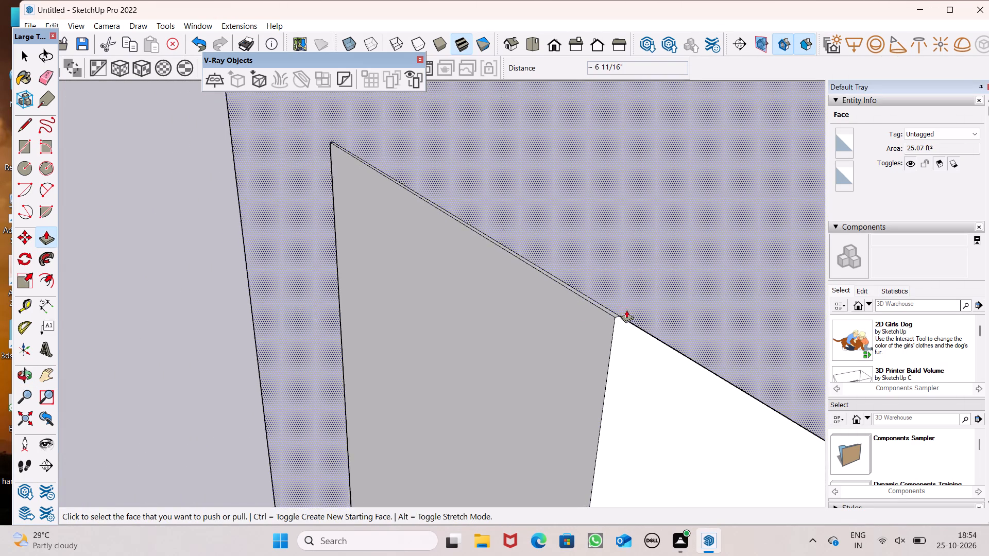
{"action": "middle_click", "coordinate": [457, 324]}
{"action": "scroll", "coordinate": [251, 285], "scroll_direction": "down", "scroll_amount": 5}
{"action": "middle_click", "coordinate": [200, 333]}
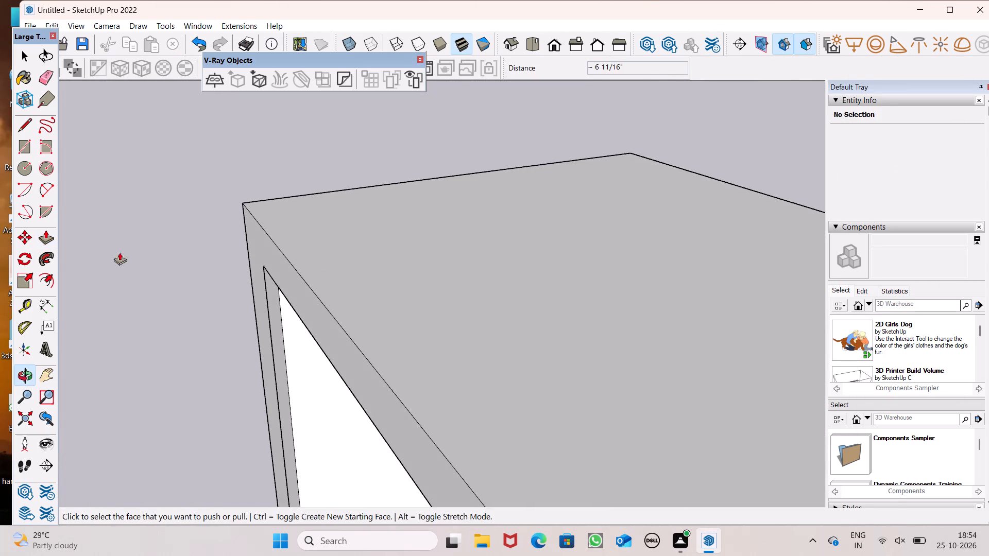
{"action": "scroll", "coordinate": [84, 198], "scroll_direction": "down", "scroll_amount": 5}
{"action": "middle_click_drag", "start_coordinate": [227, 280], "coordinate": [539, 238]}
{"action": "scroll", "coordinate": [219, 347], "scroll_direction": "up", "scroll_amount": 8}
{"action": "scroll", "coordinate": [139, 319], "scroll_direction": "down", "scroll_amount": 3}
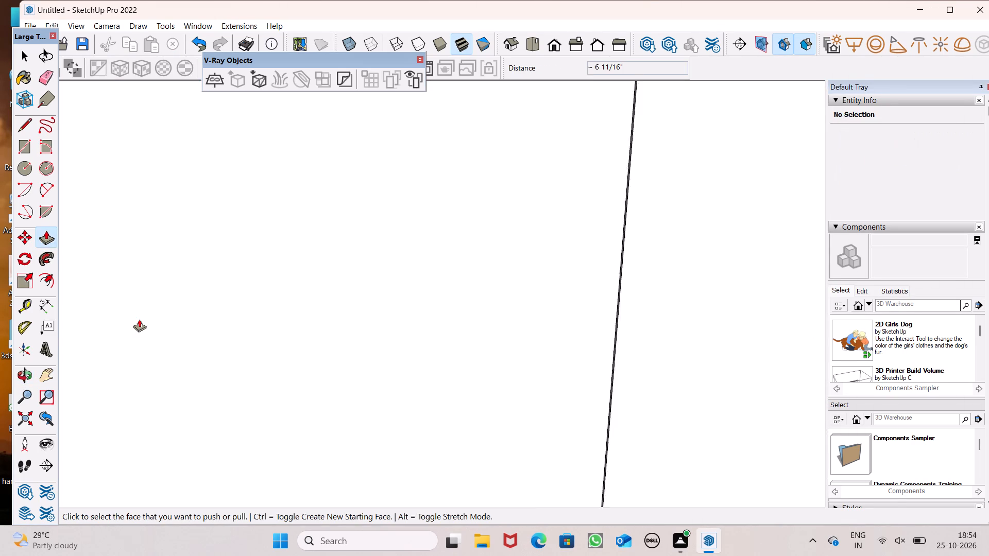
{"action": "scroll", "coordinate": [139, 319], "scroll_direction": "down", "scroll_amount": 3}
{"action": "middle_click", "coordinate": [154, 344]}
{"action": "scroll", "coordinate": [130, 302], "scroll_direction": "down", "scroll_amount": 7}
{"action": "scroll", "coordinate": [214, 310], "scroll_direction": "down", "scroll_amount": 8}
{"action": "key", "text": "space"}
Push/Pull the inner layer's front end face outward about 1/16", flush with the frame's front face.
{"action": "scroll", "coordinate": [240, 328], "scroll_direction": "down", "scroll_amount": 5}
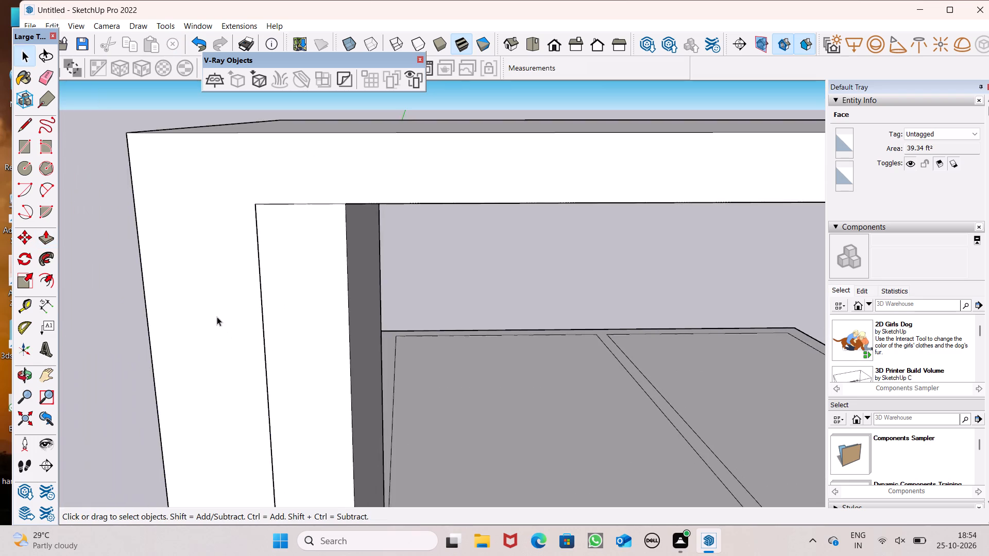
{"action": "scroll", "coordinate": [213, 310], "scroll_direction": "down", "scroll_amount": 6}
{"action": "scroll", "coordinate": [204, 327], "scroll_direction": "up", "scroll_amount": 1}
{"action": "middle_click_drag", "start_coordinate": [210, 334], "coordinate": [357, 407]}
{"action": "scroll", "coordinate": [400, 364], "scroll_direction": "up", "scroll_amount": 15}
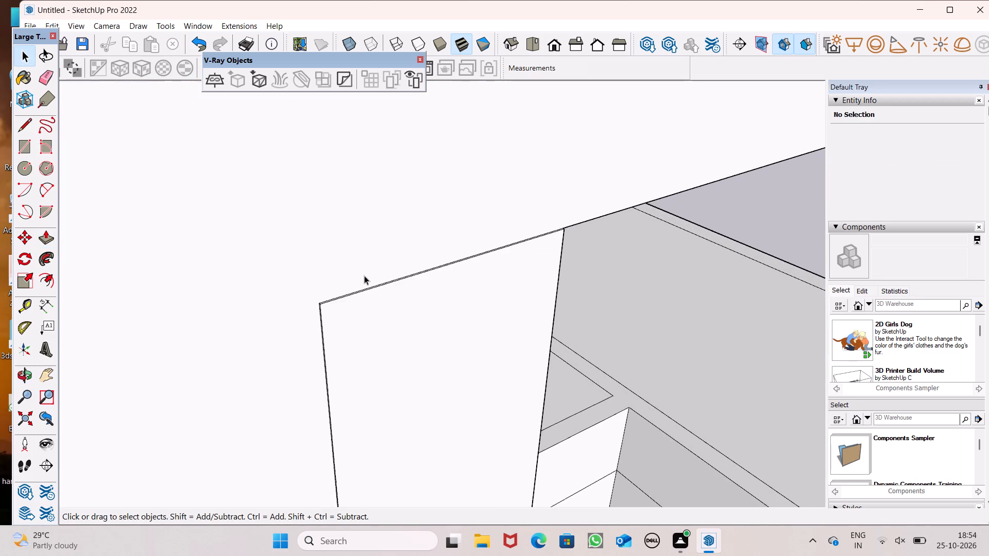
{"action": "scroll", "coordinate": [347, 343], "scroll_direction": "up", "scroll_amount": 8}
{"action": "middle_click_drag", "start_coordinate": [352, 292], "coordinate": [424, 315]}
{"action": "scroll", "coordinate": [354, 293], "scroll_direction": "up", "scroll_amount": 1}
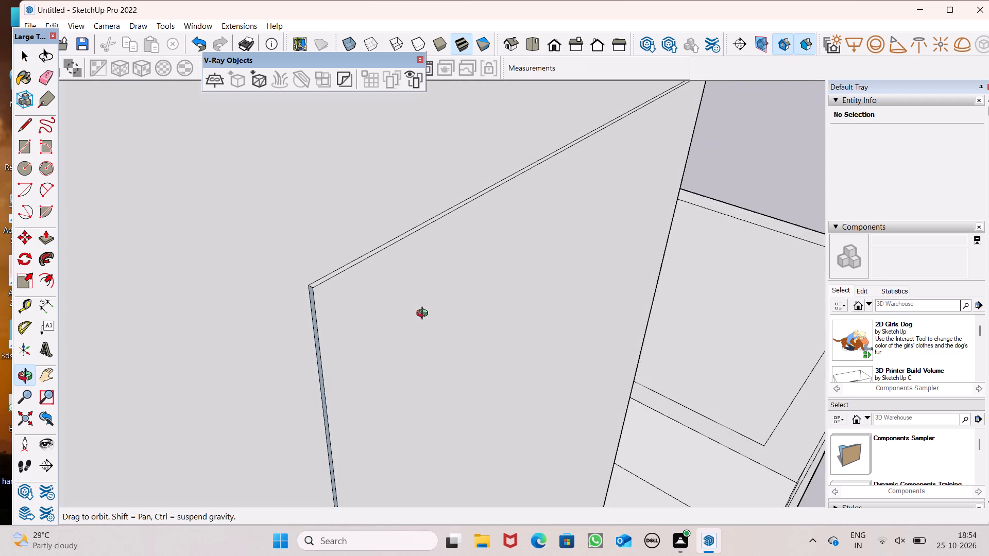
{"action": "middle_click_drag", "start_coordinate": [424, 315], "coordinate": [424, 307]}
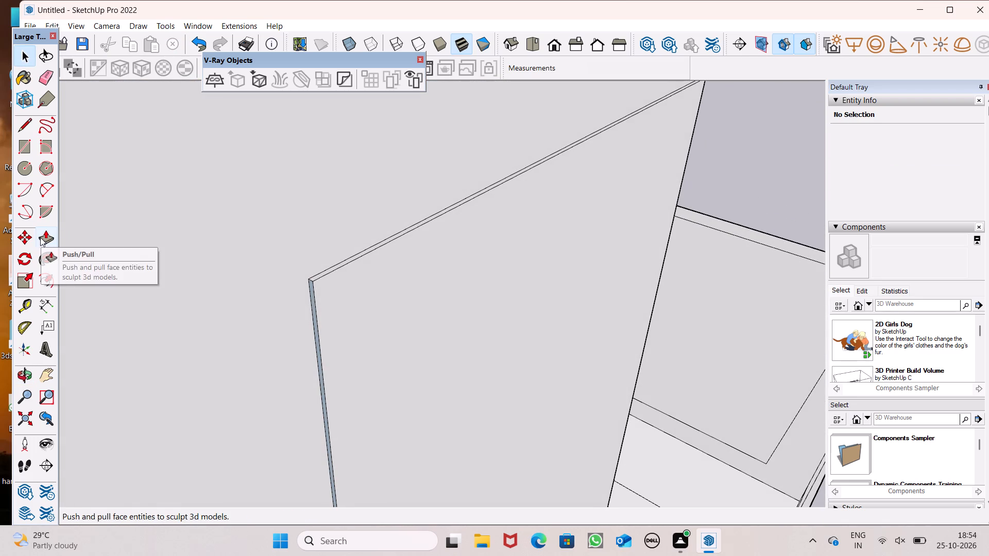
{"action": "left_click", "coordinate": [40, 237]}
{"action": "left_click_drag", "start_coordinate": [339, 296], "coordinate": [327, 298]}
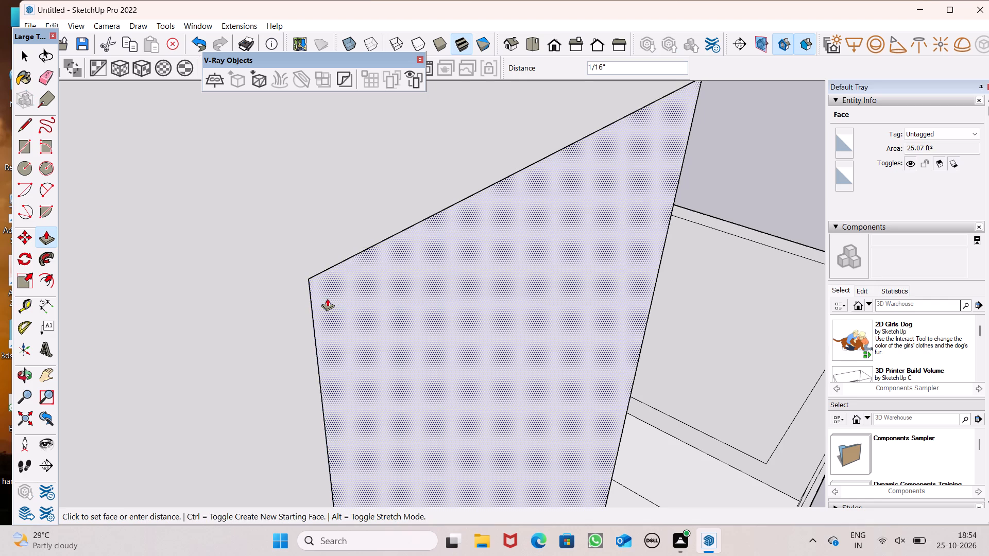
{"action": "left_click_drag", "start_coordinate": [327, 298], "coordinate": [327, 299]}
Examine the overhanging frame and its inner layer against the building from the front, above and below.
{"action": "scroll", "coordinate": [192, 247], "scroll_direction": "down", "scroll_amount": 19}
{"action": "scroll", "coordinate": [289, 272], "scroll_direction": "up", "scroll_amount": 1}
{"action": "middle_click_drag", "start_coordinate": [289, 273], "coordinate": [2, 297]}
{"action": "scroll", "coordinate": [238, 269], "scroll_direction": "down", "scroll_amount": 7}
{"action": "key", "text": "space"}
{"action": "scroll", "coordinate": [107, 264], "scroll_direction": "down", "scroll_amount": 6}
{"action": "middle_click_drag", "start_coordinate": [223, 341], "coordinate": [263, 276]}
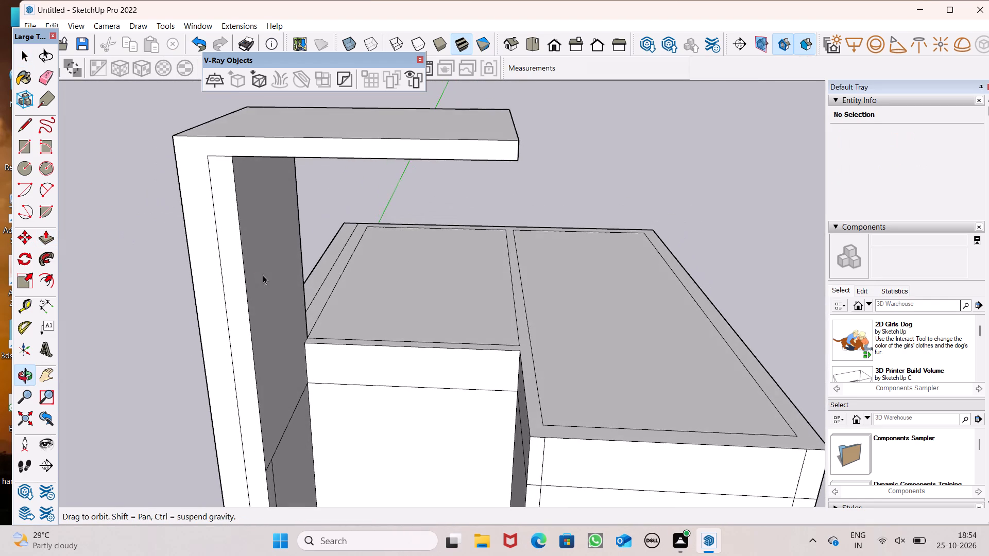
{"action": "scroll", "coordinate": [277, 203], "scroll_direction": "down", "scroll_amount": 2}
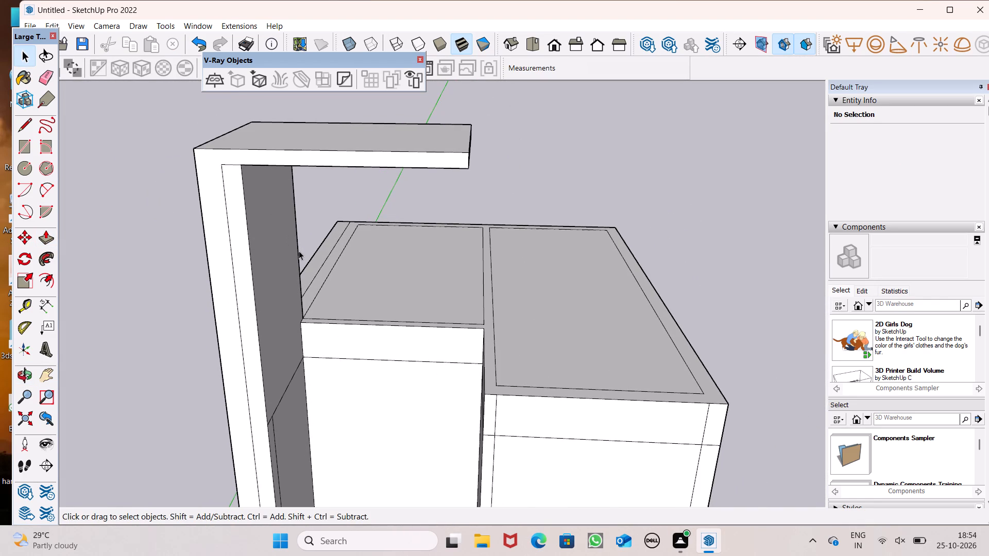
{"action": "scroll", "coordinate": [299, 253], "scroll_direction": "down", "scroll_amount": 2}
{"action": "middle_click_drag", "start_coordinate": [305, 257], "coordinate": [301, 220]}
{"action": "scroll", "coordinate": [269, 266], "scroll_direction": "down", "scroll_amount": 4}
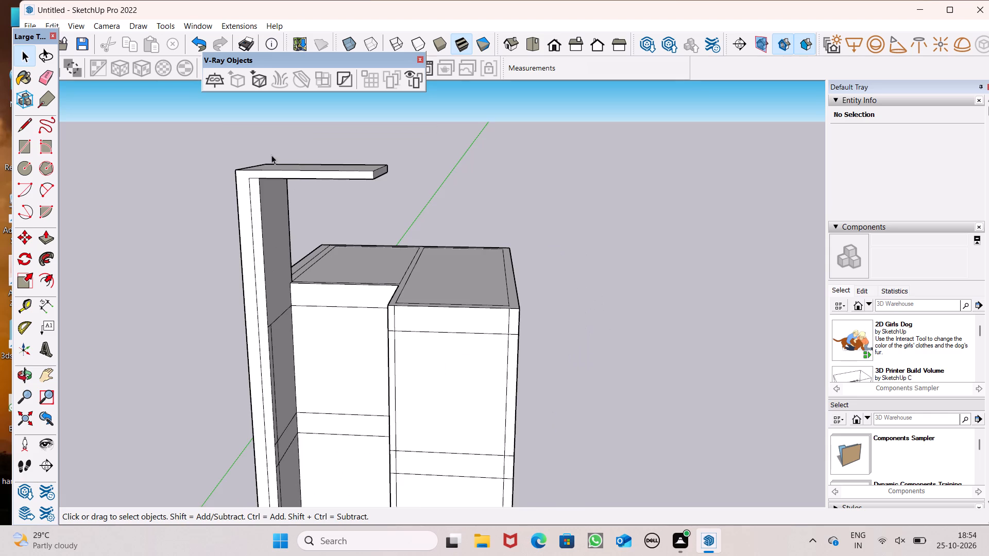
{"action": "scroll", "coordinate": [271, 155], "scroll_direction": "up", "scroll_amount": 6}
{"action": "middle_click_drag", "start_coordinate": [299, 163], "coordinate": [315, 113]}
{"action": "scroll", "coordinate": [278, 249], "scroll_direction": "down", "scroll_amount": 3}
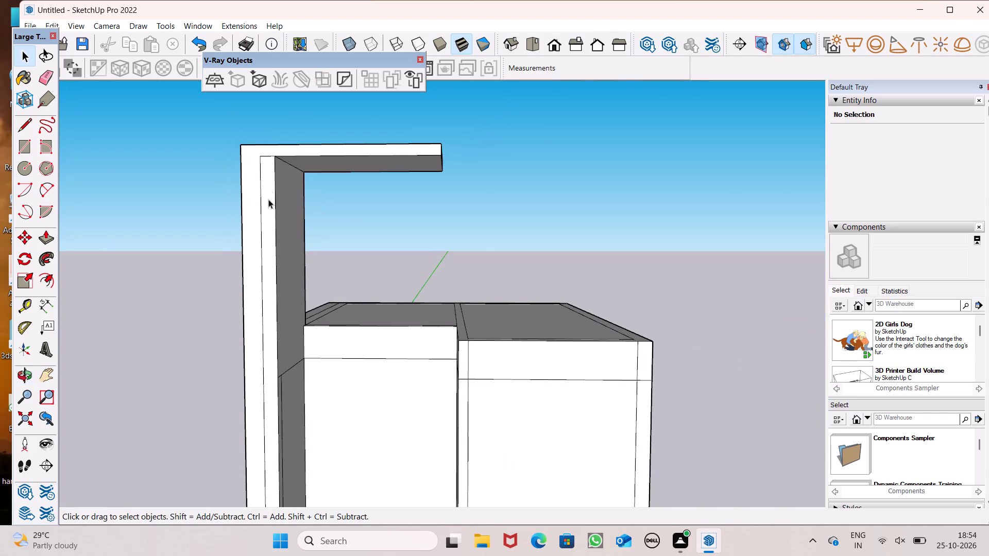
{"action": "scroll", "coordinate": [255, 160], "scroll_direction": "up", "scroll_amount": 5}
{"action": "scroll", "coordinate": [357, 199], "scroll_direction": "down", "scroll_amount": 2}
{"action": "middle_click_drag", "start_coordinate": [356, 239], "coordinate": [335, 253]}
{"action": "middle_click", "coordinate": [335, 253]}
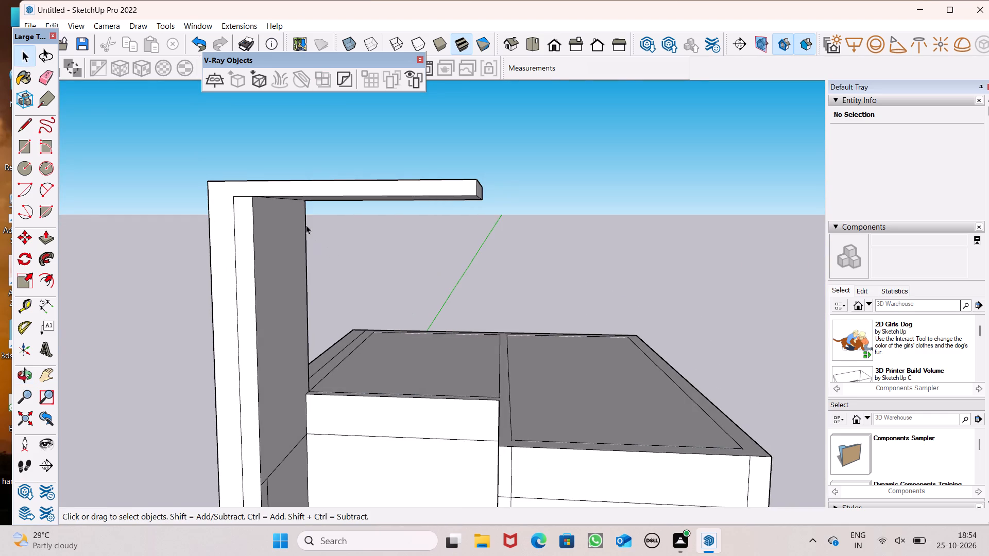
{"action": "middle_click_drag", "start_coordinate": [281, 221], "coordinate": [266, 178]}
{"action": "scroll", "coordinate": [281, 222], "scroll_direction": "up", "scroll_amount": 1}
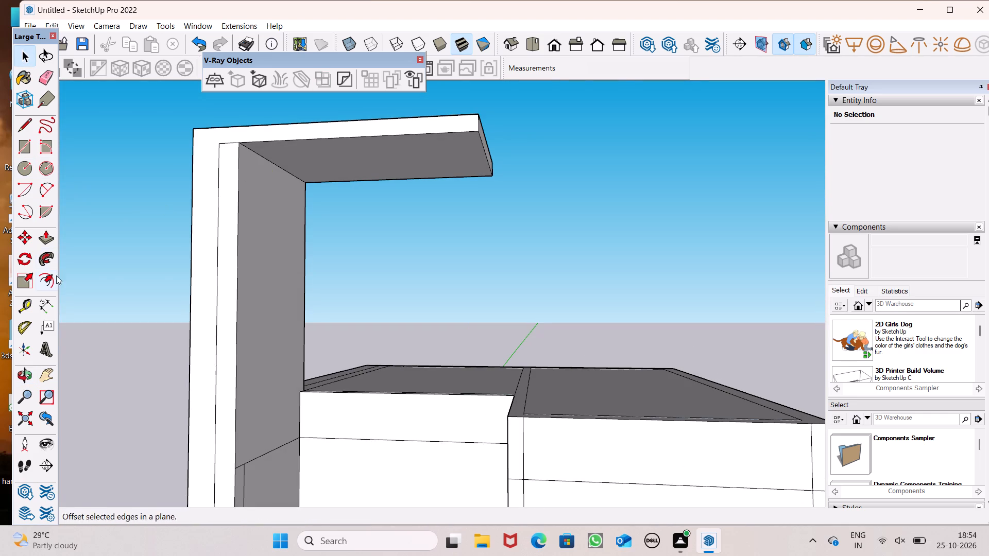
Draw a horizontal line from the front edge to the back edge across the raised wall's inner face, between overhang and roof.
{"action": "left_click", "coordinate": [22, 123]}
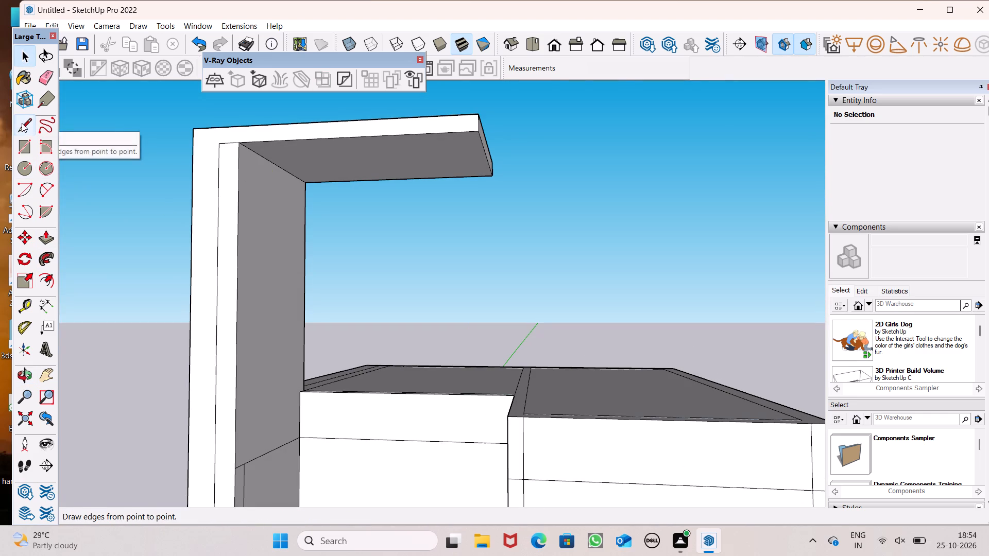
{"action": "scroll", "coordinate": [352, 140], "scroll_direction": "down", "scroll_amount": 1}
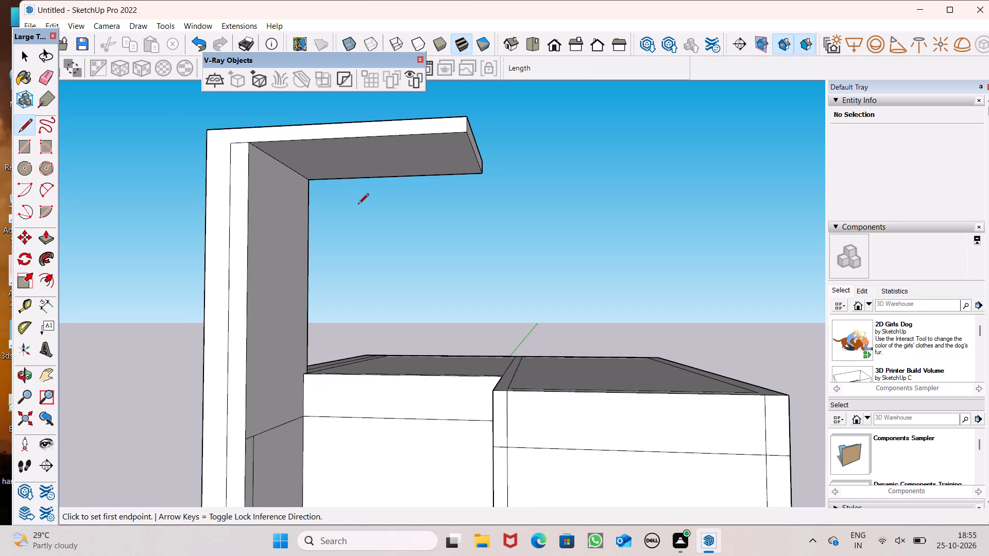
{"action": "scroll", "coordinate": [271, 164], "scroll_direction": "up", "scroll_amount": 1}
{"action": "middle_click_drag", "start_coordinate": [275, 183], "coordinate": [263, 207]}
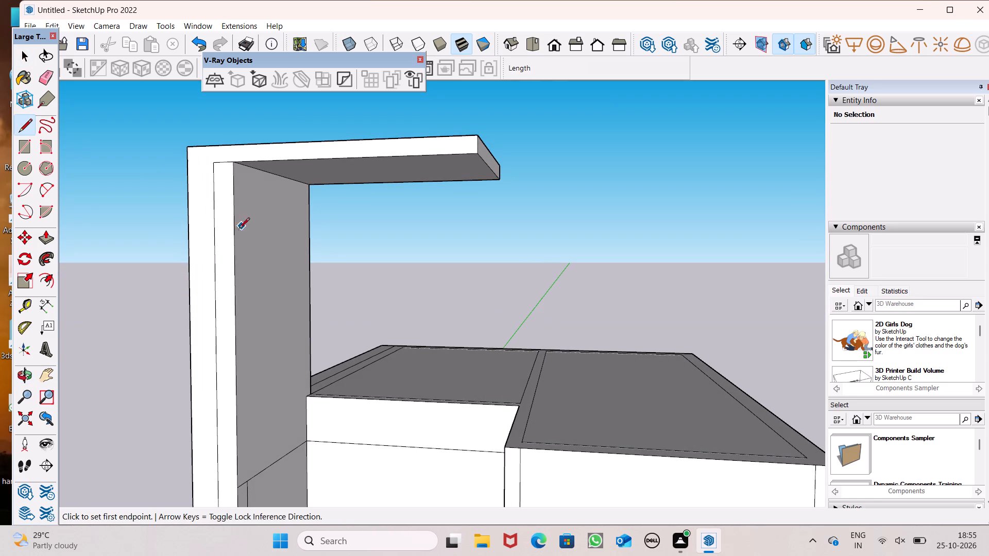
{"action": "left_click", "coordinate": [235, 265]}
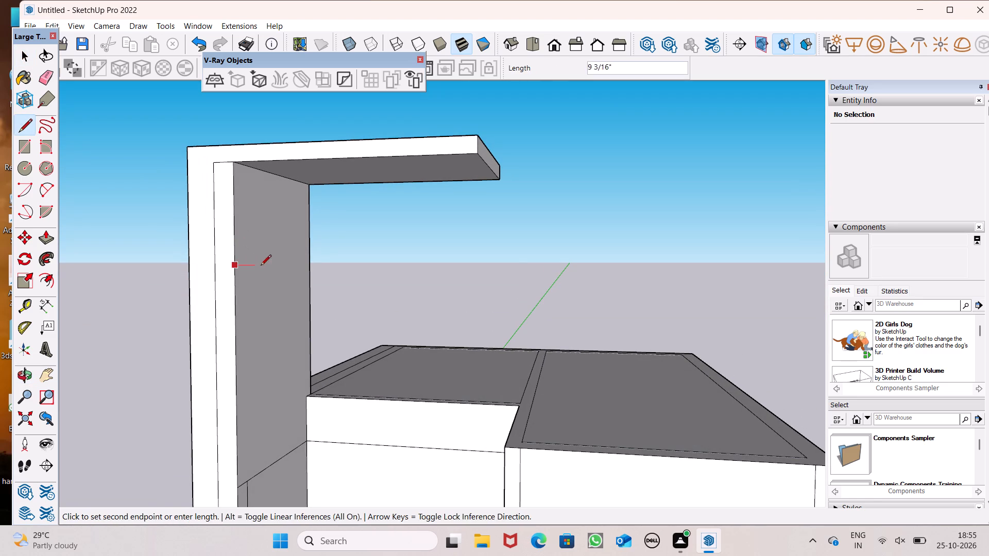
{"action": "left_click", "coordinate": [309, 263]}
{"action": "key", "text": "space"}
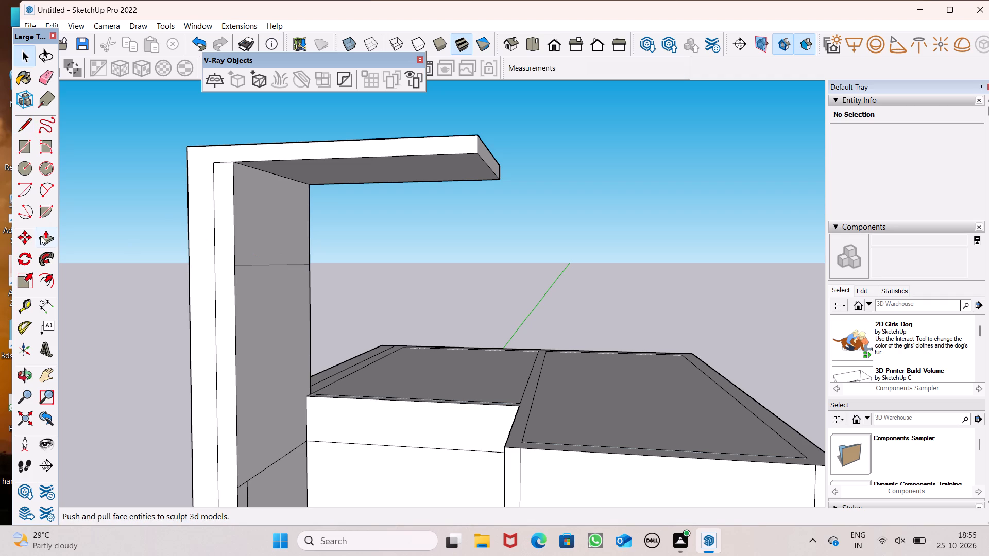
Push/Pull the raised wall's upper inner face out beneath the overhang, finishing with about 1 1/8" to sit flush with the overhang's end.
{"action": "left_click", "coordinate": [40, 236]}
{"action": "left_click_drag", "start_coordinate": [235, 244], "coordinate": [395, 282]}
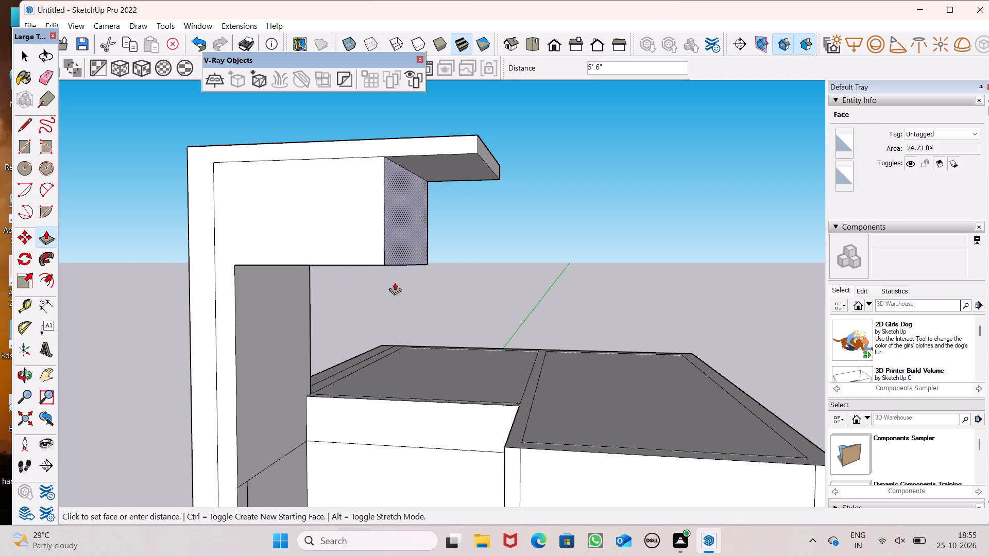
{"action": "left_click_drag", "start_coordinate": [395, 282], "coordinate": [474, 280]}
{"action": "left_click_drag", "start_coordinate": [475, 279], "coordinate": [480, 274]}
{"action": "left_click", "coordinate": [480, 274]}
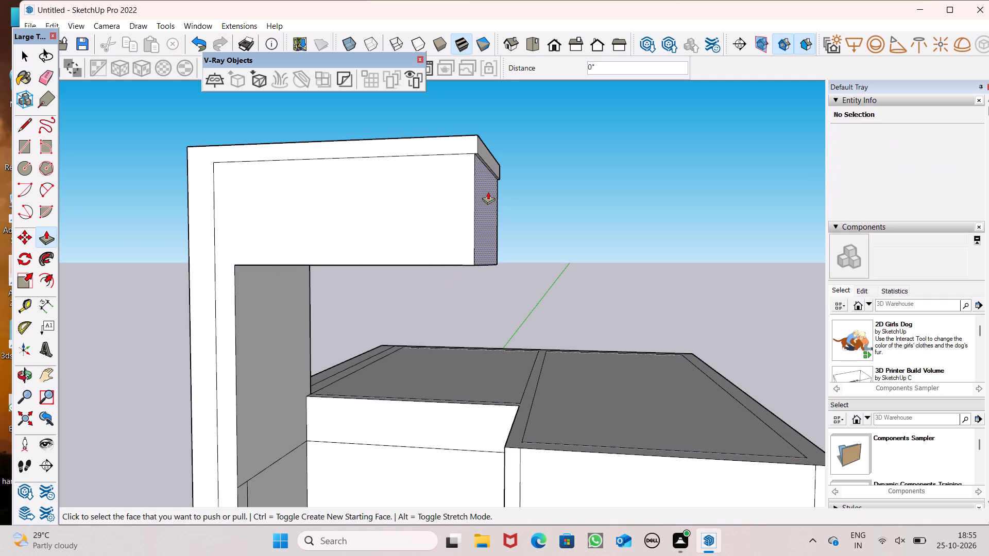
{"action": "left_click_drag", "start_coordinate": [486, 195], "coordinate": [487, 155]}
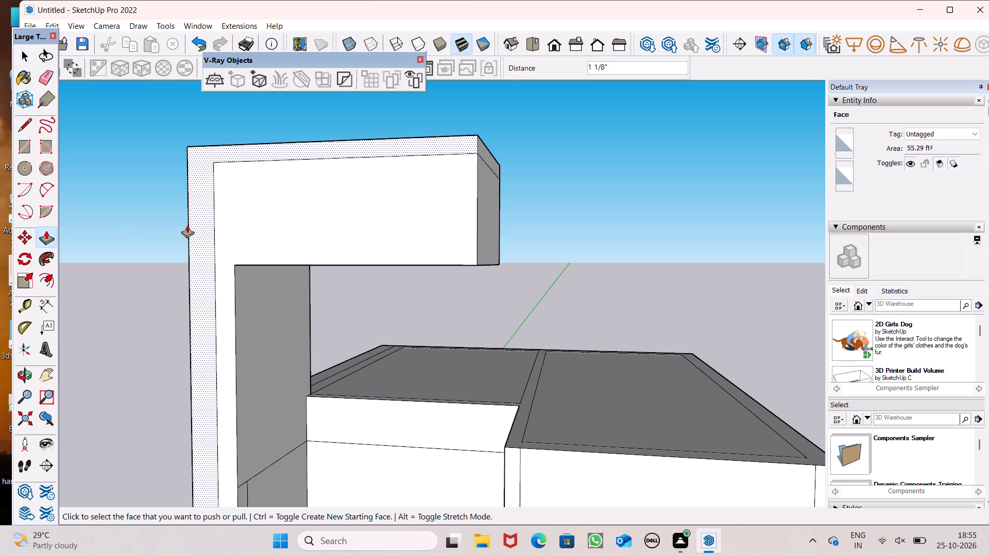
{"action": "key", "text": "space"}
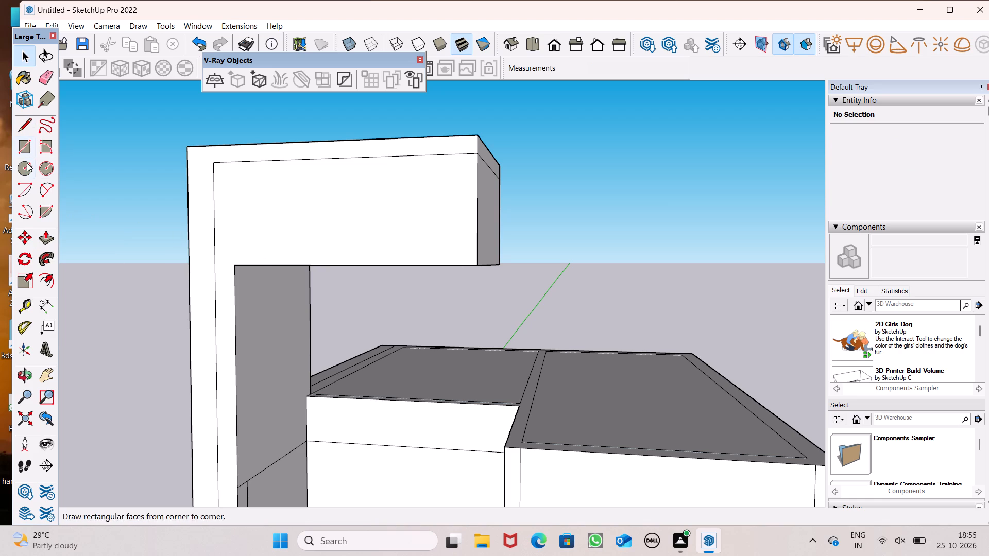
Draw a 2 Point Arc on the new block's front face, from its lower inner corner at the wall up toward the overhang.
{"action": "left_click", "coordinate": [45, 208]}
{"action": "left_click", "coordinate": [46, 190]}
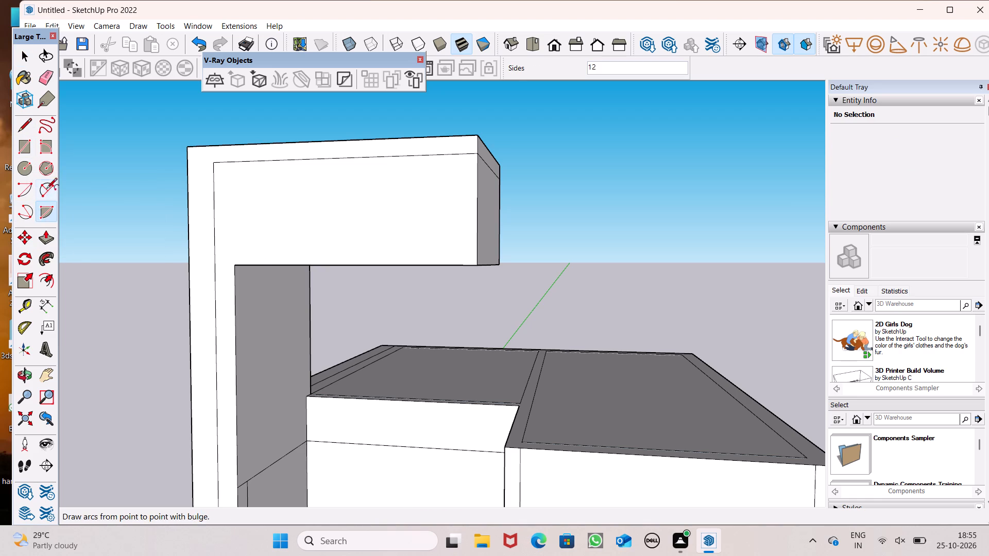
{"action": "left_click", "coordinate": [236, 265]}
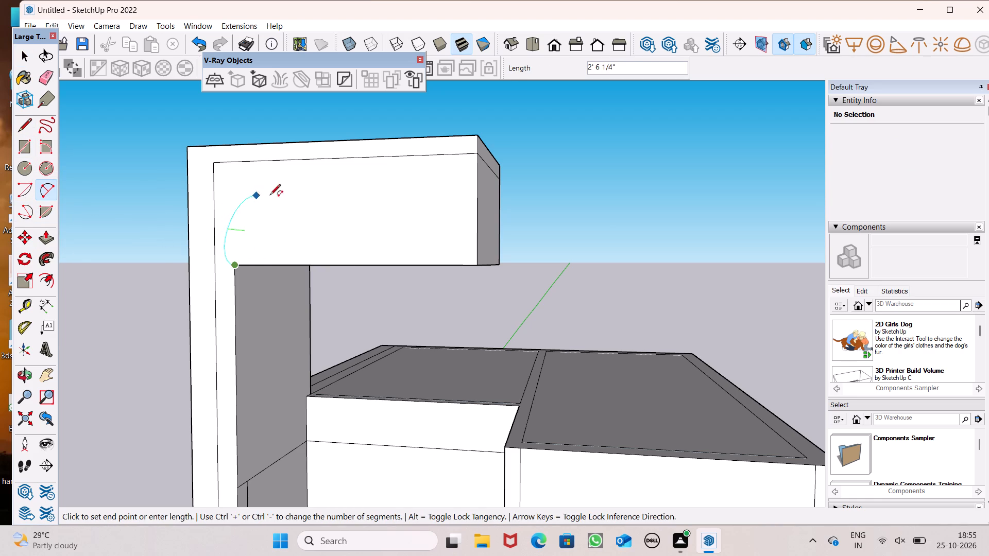
{"action": "left_click", "coordinate": [292, 179]}
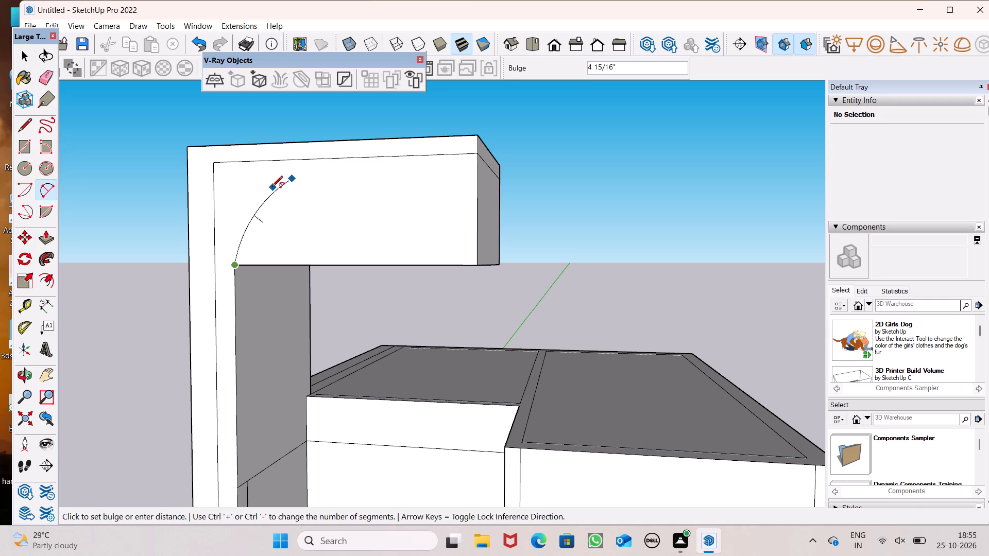
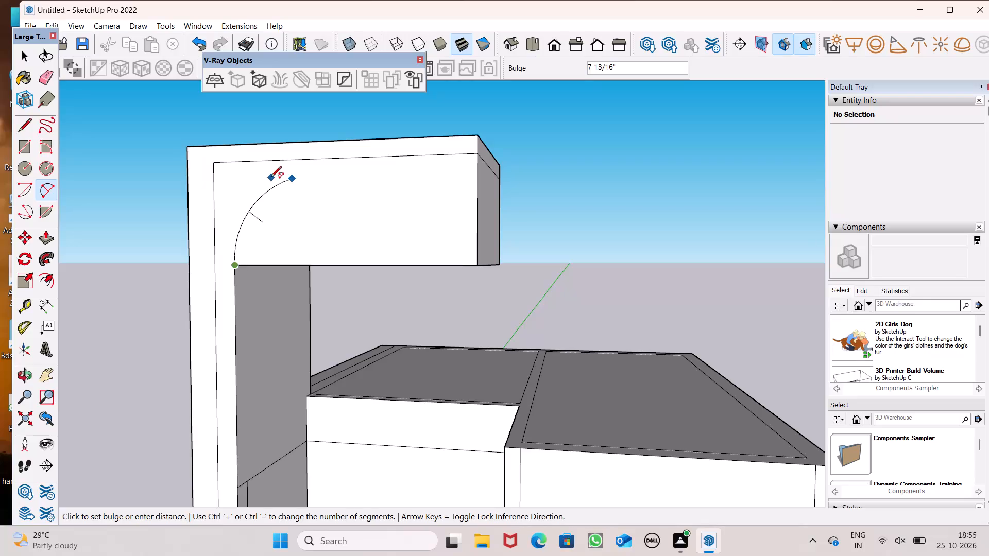
Finish the arc on the block's front face with a bulge of about 7 13/16".
{"action": "left_click", "coordinate": [271, 178]}
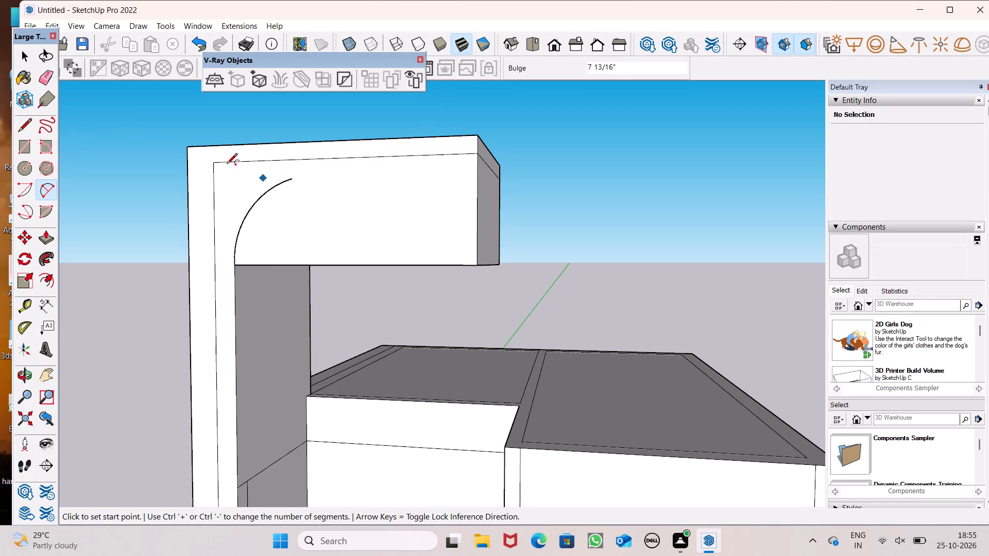
Draw a horizontal line about 6' 3 13/16" long from the arc's upper end to the outer edge of the block's front face.
{"action": "left_click", "coordinate": [20, 126]}
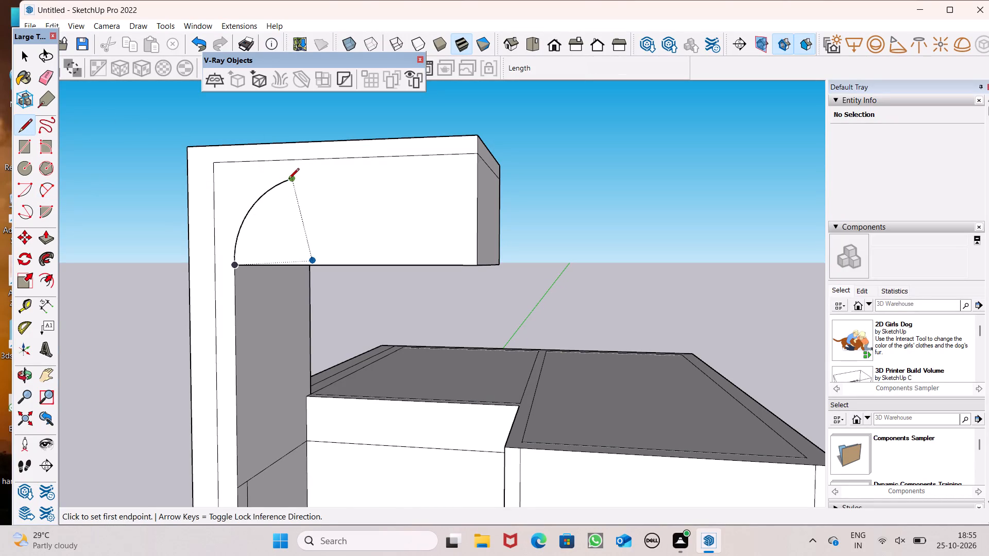
{"action": "left_click", "coordinate": [288, 179]}
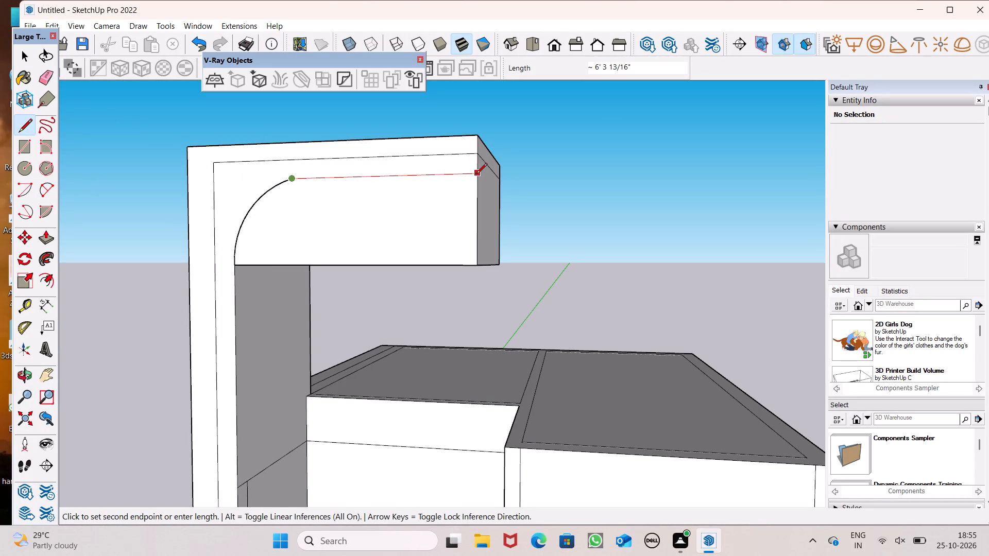
{"action": "left_click", "coordinate": [476, 175]}
Continue the line across the overhang block's end face to its back edge, about 6' 11 1/4" long.
{"action": "scroll", "coordinate": [316, 165], "scroll_direction": "down", "scroll_amount": 3}
{"action": "middle_click_drag", "start_coordinate": [418, 227], "coordinate": [401, 237]}
{"action": "middle_click_drag", "start_coordinate": [475, 254], "coordinate": [409, 264]}
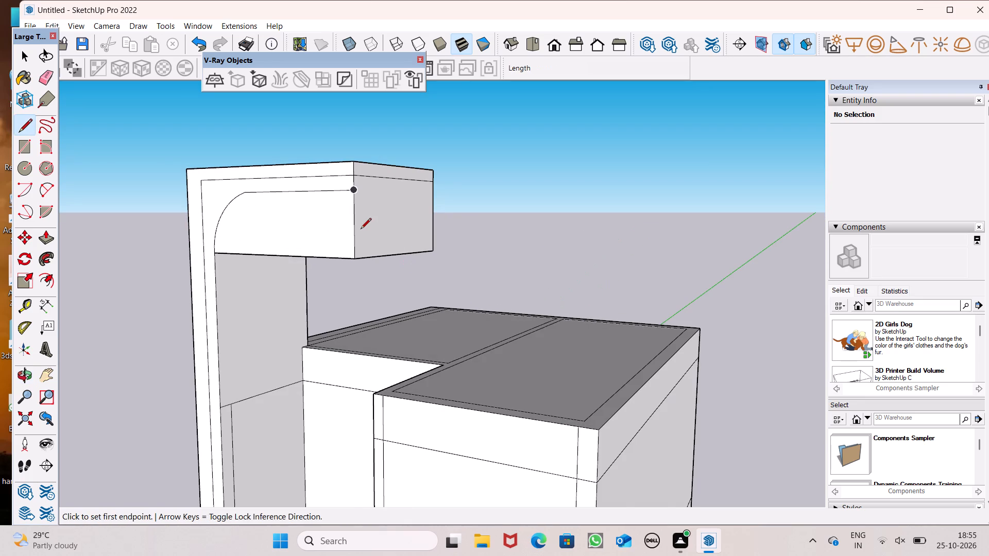
{"action": "scroll", "coordinate": [359, 204], "scroll_direction": "up", "scroll_amount": 3}
{"action": "left_click_drag", "start_coordinate": [352, 191], "coordinate": [391, 193]}
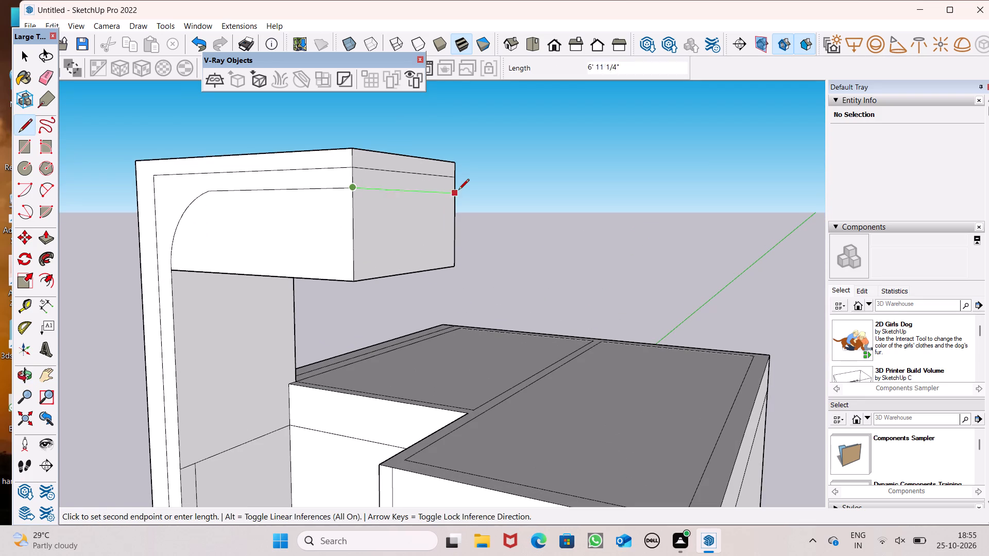
{"action": "left_click", "coordinate": [454, 193]}
Push/Pull the face below the arc and line back through the block by 6' 11 1/4", leaving a curved underside.
{"action": "scroll", "coordinate": [309, 191], "scroll_direction": "down", "scroll_amount": 4}
{"action": "key", "text": "space"}
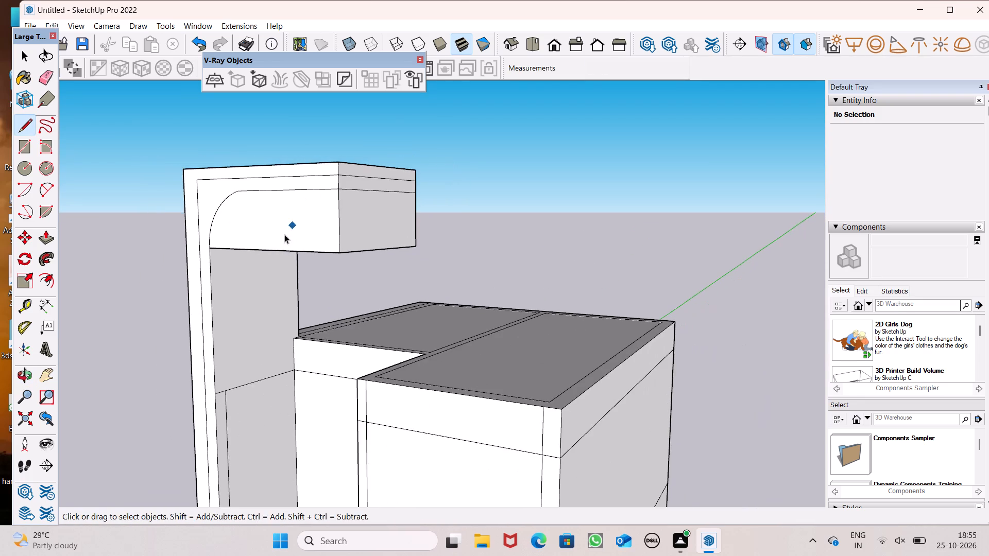
{"action": "middle_click_drag", "start_coordinate": [290, 221], "coordinate": [410, 182]}
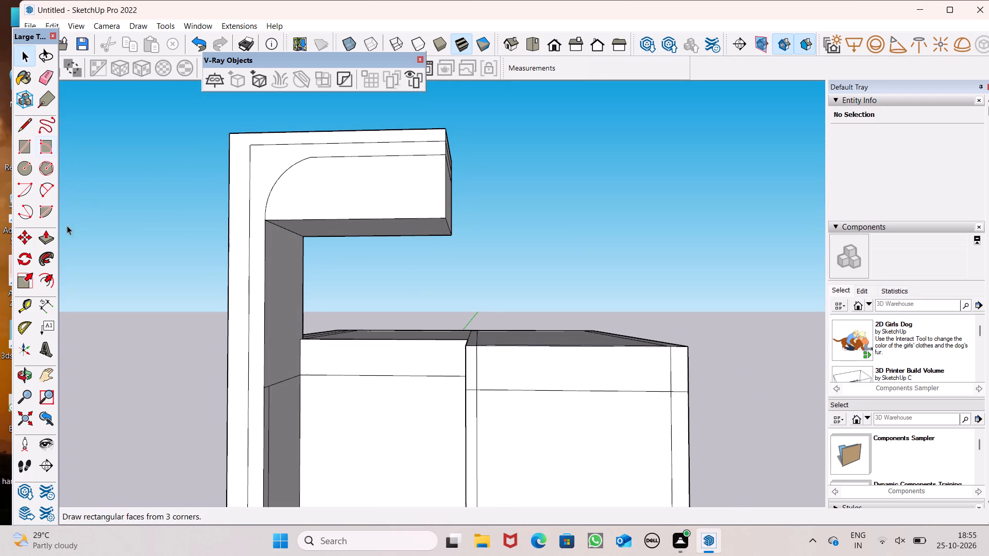
{"action": "left_click_drag", "start_coordinate": [45, 241], "coordinate": [67, 237]}
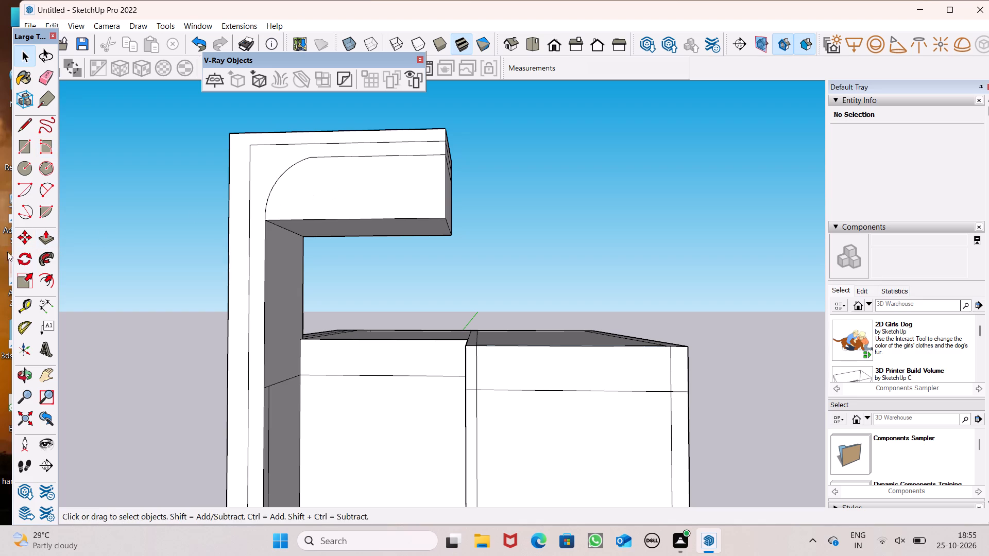
{"action": "left_click", "coordinate": [46, 238]}
{"action": "left_click_drag", "start_coordinate": [354, 181], "coordinate": [377, 180]}
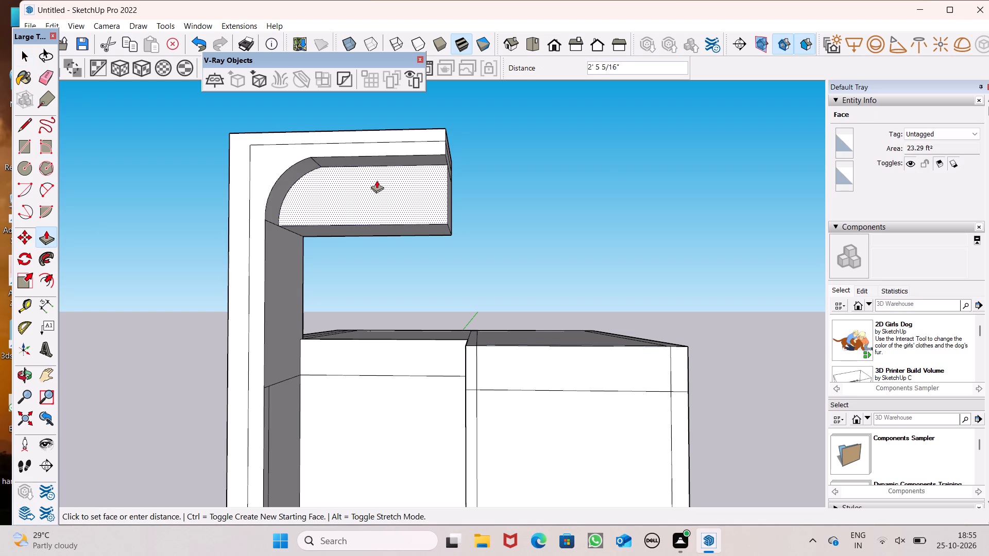
{"action": "left_click_drag", "start_coordinate": [377, 180], "coordinate": [462, 205]}
{"action": "scroll", "coordinate": [468, 196], "scroll_direction": "down", "scroll_amount": 3}
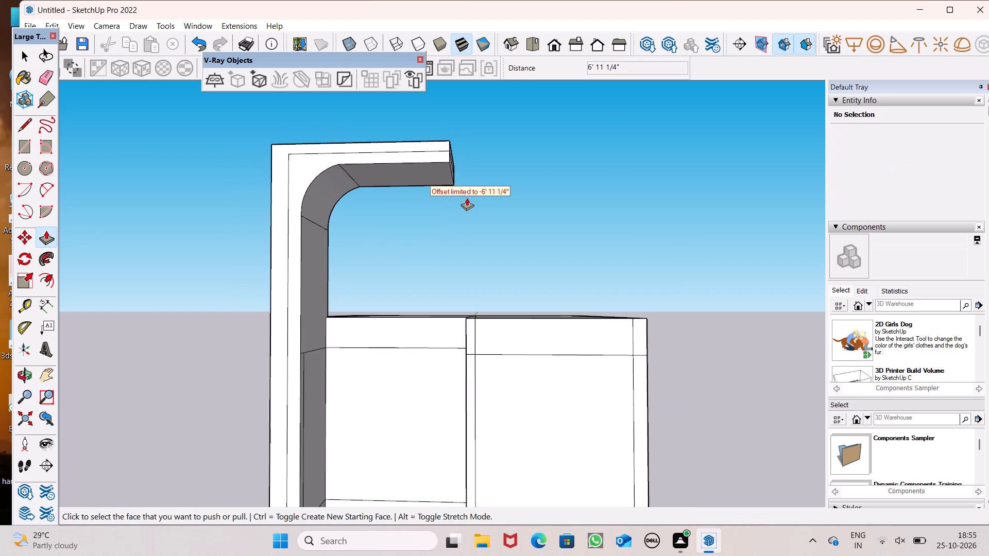
Examine the curved overhang and the whole building from the front and above.
{"action": "middle_click_drag", "start_coordinate": [467, 199], "coordinate": [445, 254]}
{"action": "middle_click", "coordinate": [467, 248]}
{"action": "scroll", "coordinate": [403, 252], "scroll_direction": "down", "scroll_amount": 1}
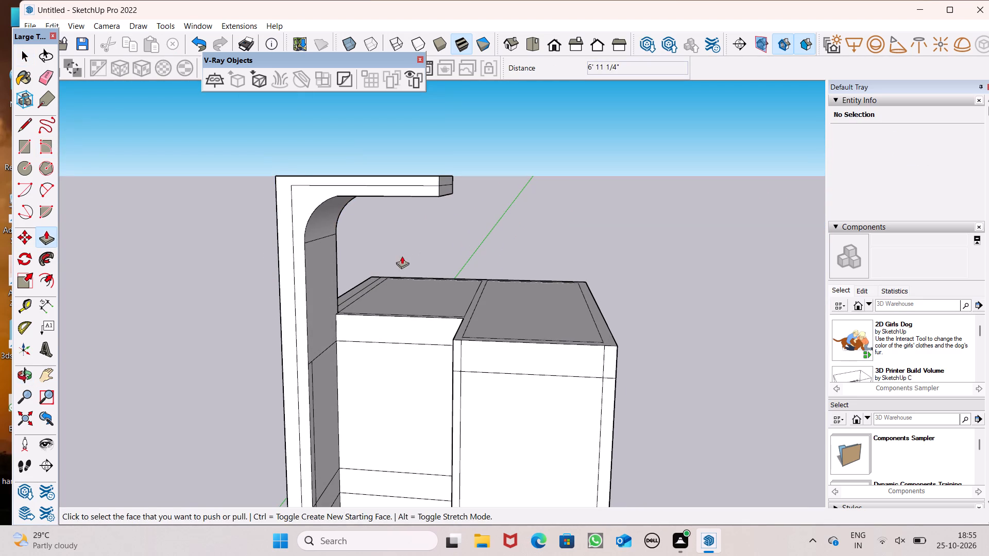
{"action": "middle_click_drag", "start_coordinate": [403, 266], "coordinate": [421, 250]}
{"action": "left_click_drag", "start_coordinate": [343, 221], "coordinate": [348, 224]}
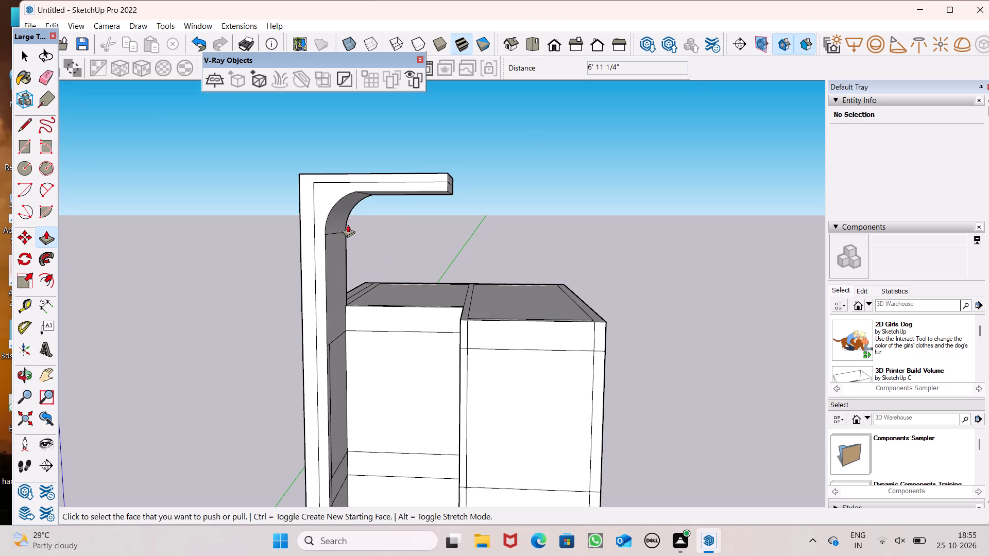
{"action": "left_click_drag", "start_coordinate": [348, 224], "coordinate": [354, 230]}
{"action": "scroll", "coordinate": [403, 229], "scroll_direction": "down", "scroll_amount": 2}
{"action": "middle_click_drag", "start_coordinate": [535, 203], "coordinate": [586, 172]}
{"action": "scroll", "coordinate": [620, 133], "scroll_direction": "up", "scroll_amount": 1}
{"action": "scroll", "coordinate": [625, 124], "scroll_direction": "down", "scroll_amount": 2}
{"action": "scroll", "coordinate": [606, 169], "scroll_direction": "down", "scroll_amount": 2}
{"action": "middle_click_drag", "start_coordinate": [567, 252], "coordinate": [495, 362]}
{"action": "scroll", "coordinate": [520, 288], "scroll_direction": "down", "scroll_amount": 2}
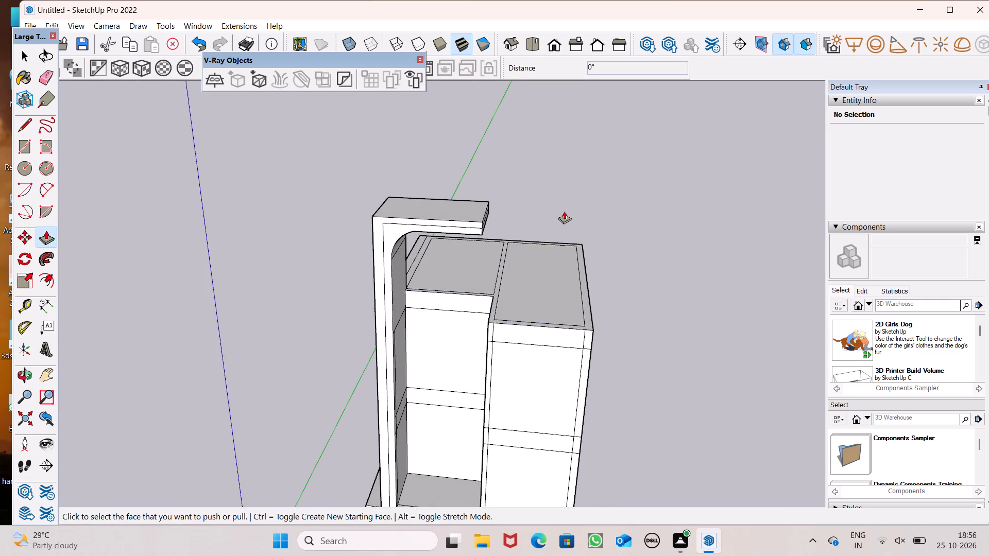
{"action": "scroll", "coordinate": [564, 211], "scroll_direction": "down", "scroll_amount": 2}
{"action": "scroll", "coordinate": [503, 360], "scroll_direction": "down", "scroll_amount": 1}
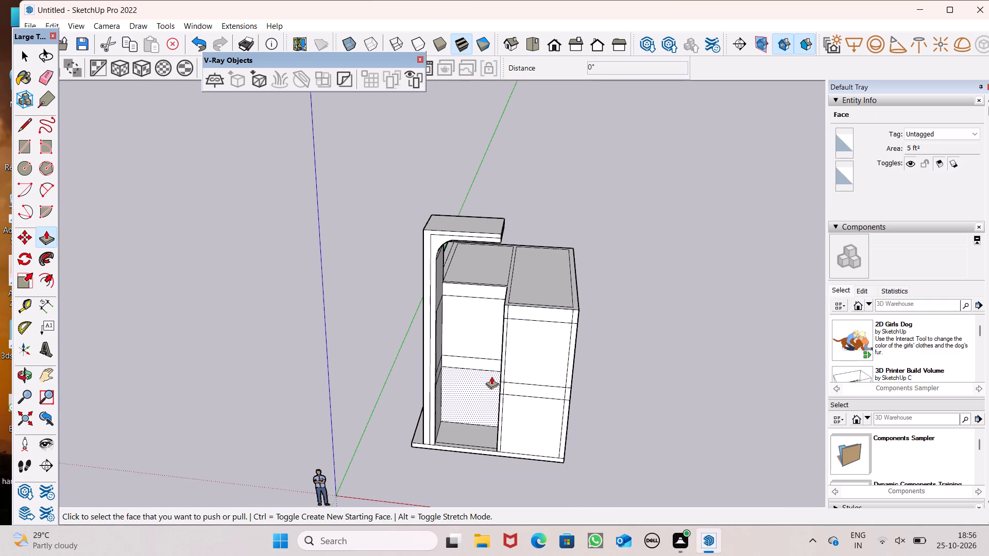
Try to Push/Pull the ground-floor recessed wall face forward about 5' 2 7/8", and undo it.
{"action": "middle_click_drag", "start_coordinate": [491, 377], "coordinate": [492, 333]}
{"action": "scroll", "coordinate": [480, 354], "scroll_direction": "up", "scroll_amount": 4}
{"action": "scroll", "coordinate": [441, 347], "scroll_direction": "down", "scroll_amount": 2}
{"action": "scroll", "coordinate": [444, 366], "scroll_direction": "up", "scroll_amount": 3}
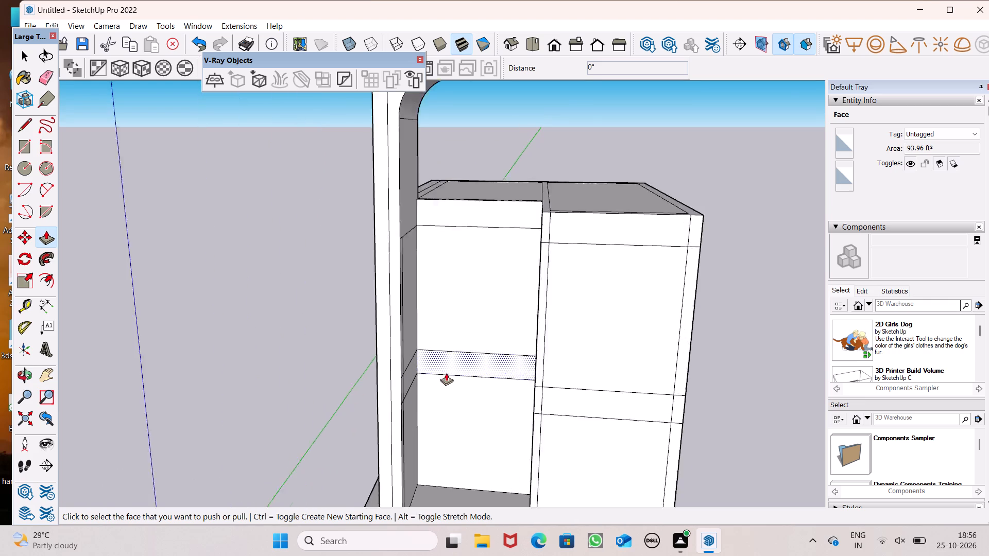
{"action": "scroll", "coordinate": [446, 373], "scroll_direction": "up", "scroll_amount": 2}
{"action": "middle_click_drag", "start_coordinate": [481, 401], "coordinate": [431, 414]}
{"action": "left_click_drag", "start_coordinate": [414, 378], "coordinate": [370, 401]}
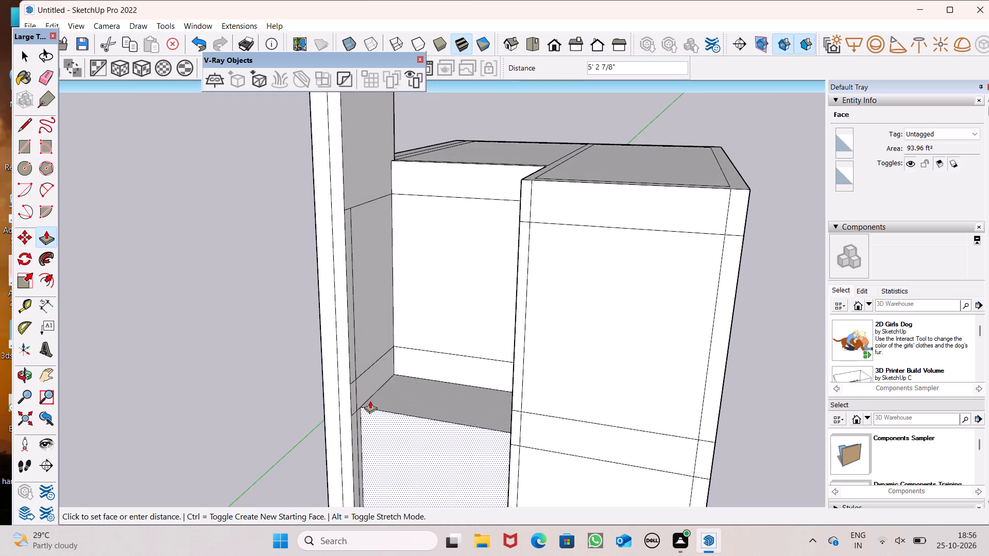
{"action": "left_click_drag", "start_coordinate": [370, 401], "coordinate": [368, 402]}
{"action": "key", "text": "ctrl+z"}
Erase the vertical line on the raised wall's inner face along the upper floor and the slab band.
{"action": "key", "text": "space"}
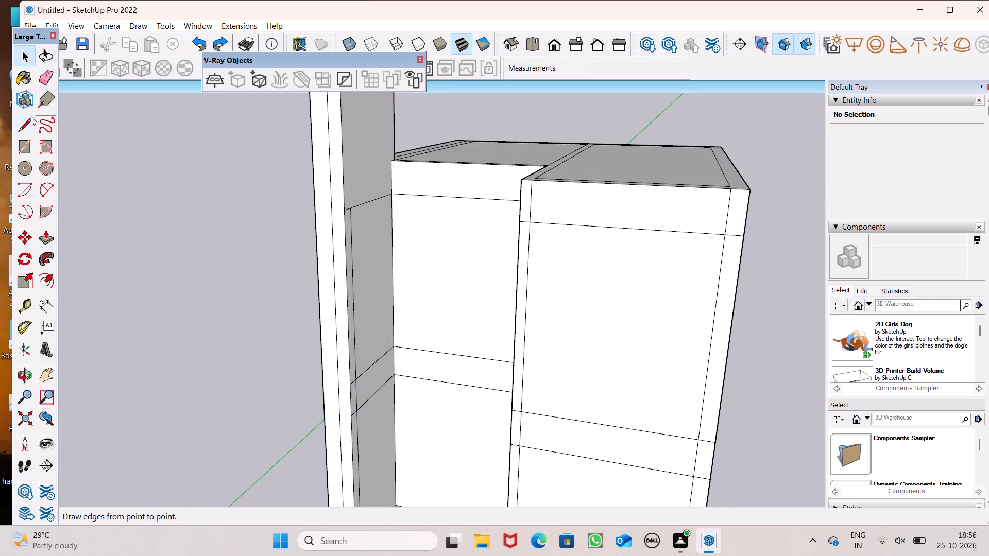
{"action": "left_click", "coordinate": [45, 80]}
{"action": "scroll", "coordinate": [421, 284], "scroll_direction": "up", "scroll_amount": 2}
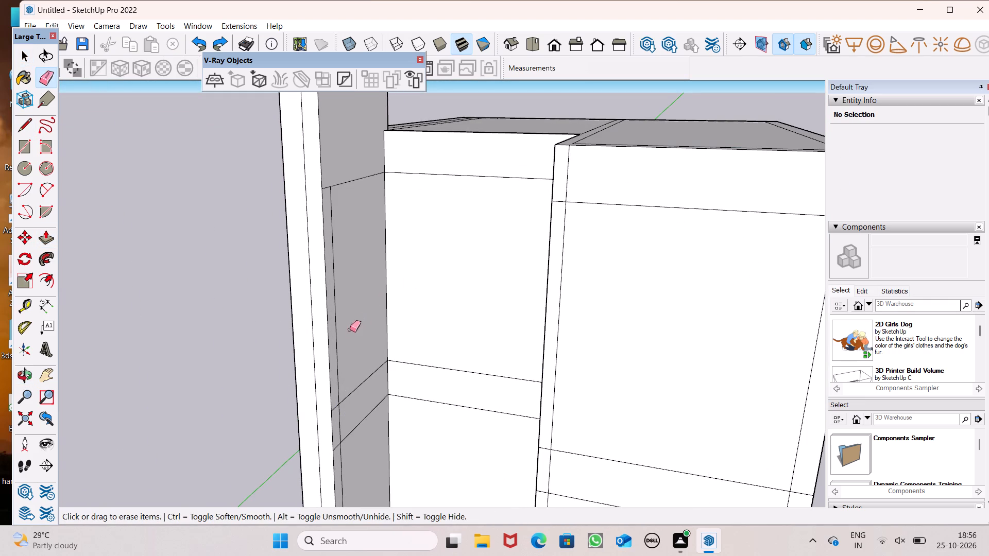
{"action": "left_click", "coordinate": [342, 340]}
{"action": "left_click_drag", "start_coordinate": [336, 311], "coordinate": [334, 316]}
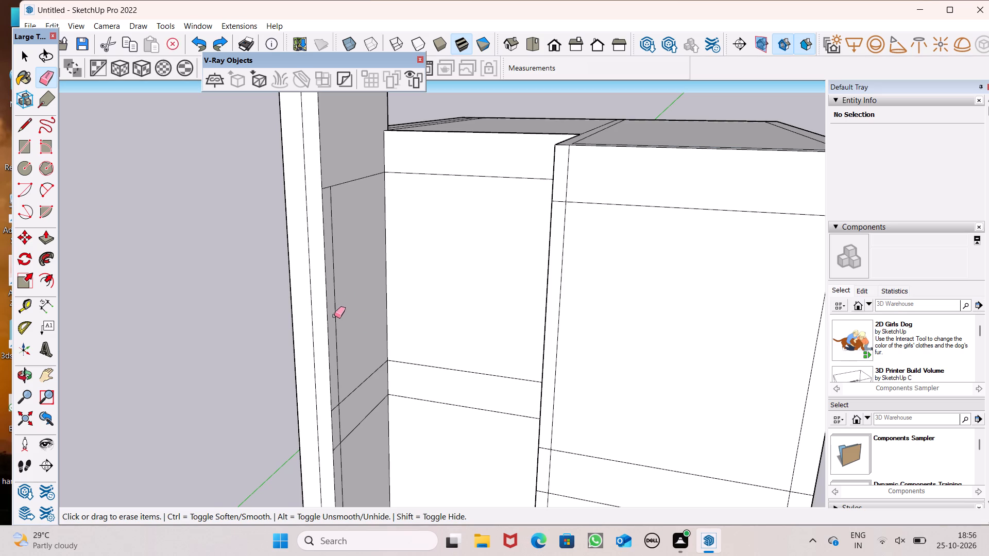
{"action": "left_click_drag", "start_coordinate": [334, 316], "coordinate": [334, 316]}
{"action": "scroll", "coordinate": [365, 272], "scroll_direction": "down", "scroll_amount": 3}
{"action": "scroll", "coordinate": [371, 347], "scroll_direction": "up", "scroll_amount": 5}
{"action": "left_click_drag", "start_coordinate": [336, 404], "coordinate": [329, 412]}
{"action": "left_click_drag", "start_coordinate": [328, 412], "coordinate": [320, 419]}
Erase both slab-level lines and the remaining short slanted and vertical ground-floor lines from the raised wall's inner face.
{"action": "scroll", "coordinate": [354, 300], "scroll_direction": "down", "scroll_amount": 4}
{"action": "left_click_drag", "start_coordinate": [342, 344], "coordinate": [344, 354]}
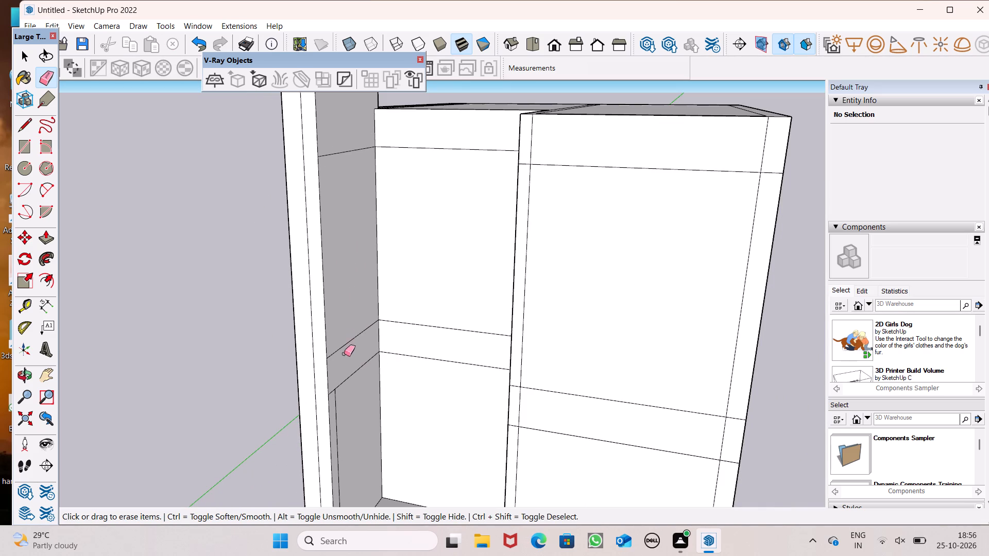
{"action": "left_click_drag", "start_coordinate": [344, 354], "coordinate": [352, 397]}
{"action": "left_click", "coordinate": [342, 402]}
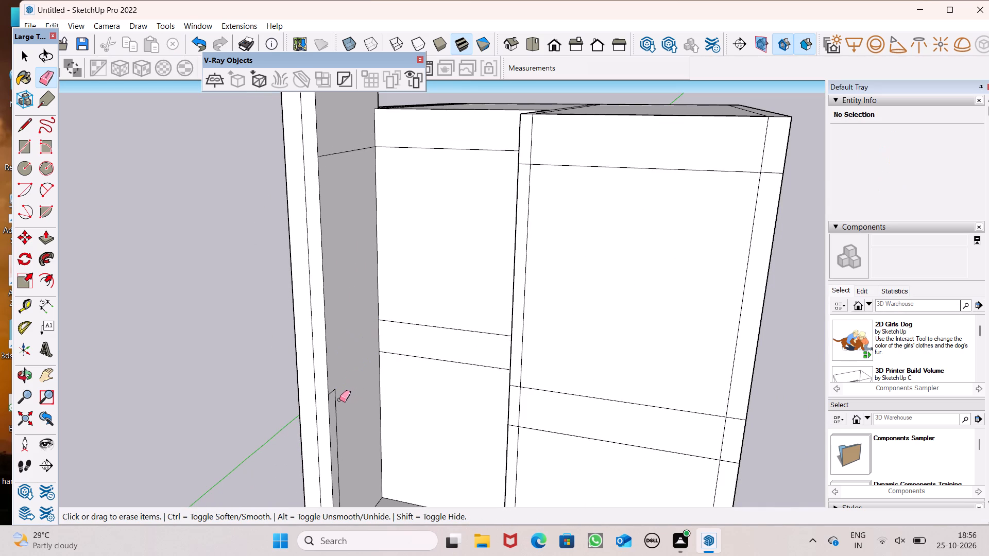
{"action": "scroll", "coordinate": [339, 399], "scroll_direction": "up", "scroll_amount": 13}
{"action": "left_click_drag", "start_coordinate": [299, 416], "coordinate": [312, 429]}
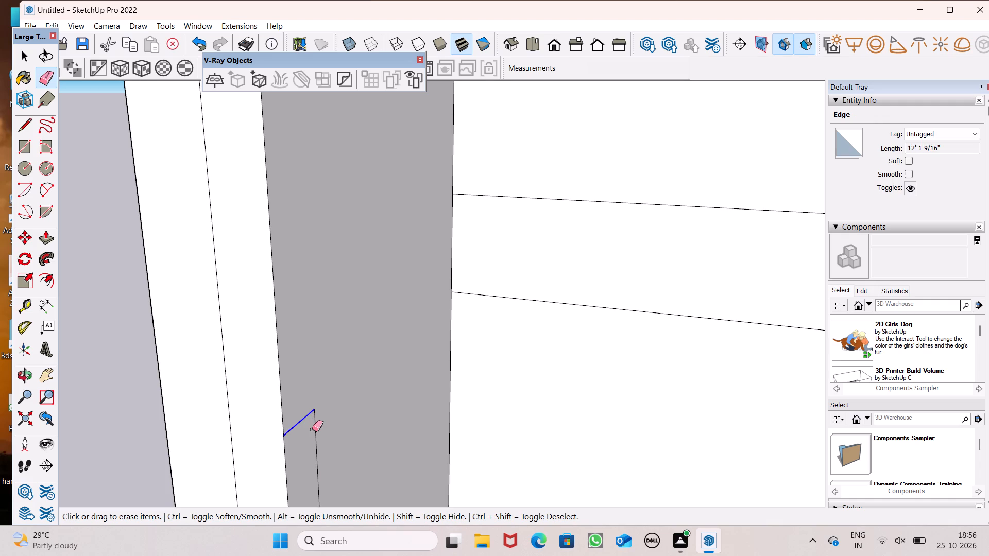
{"action": "left_click_drag", "start_coordinate": [312, 429], "coordinate": [316, 423]}
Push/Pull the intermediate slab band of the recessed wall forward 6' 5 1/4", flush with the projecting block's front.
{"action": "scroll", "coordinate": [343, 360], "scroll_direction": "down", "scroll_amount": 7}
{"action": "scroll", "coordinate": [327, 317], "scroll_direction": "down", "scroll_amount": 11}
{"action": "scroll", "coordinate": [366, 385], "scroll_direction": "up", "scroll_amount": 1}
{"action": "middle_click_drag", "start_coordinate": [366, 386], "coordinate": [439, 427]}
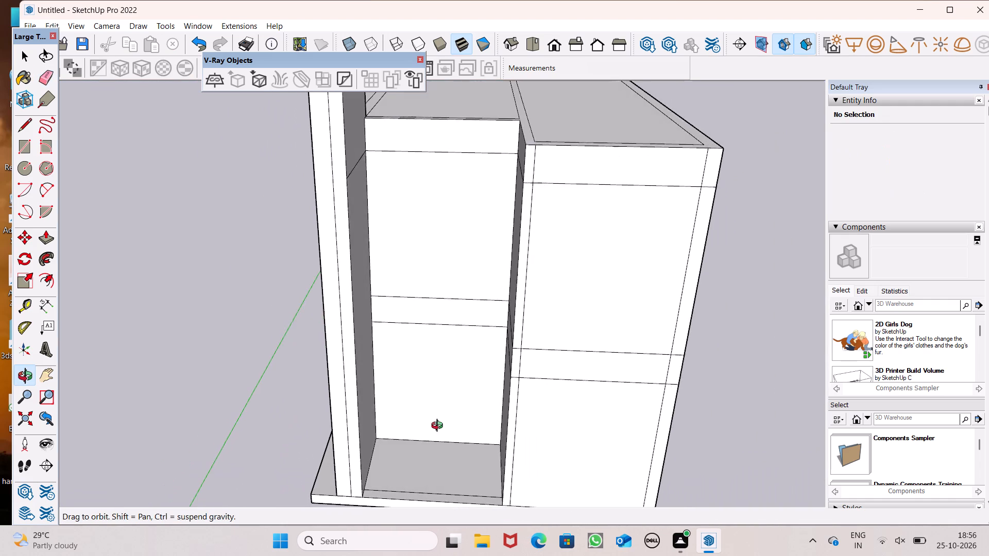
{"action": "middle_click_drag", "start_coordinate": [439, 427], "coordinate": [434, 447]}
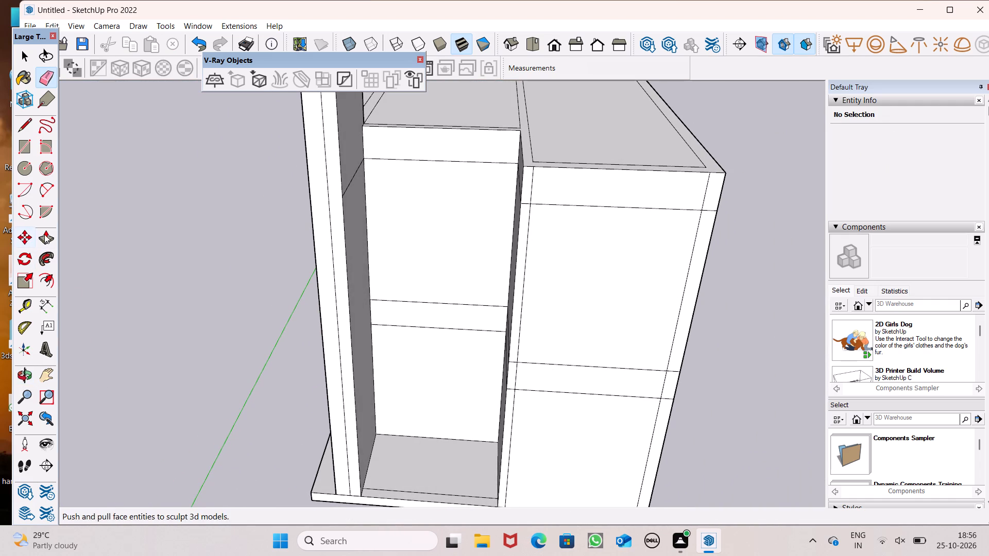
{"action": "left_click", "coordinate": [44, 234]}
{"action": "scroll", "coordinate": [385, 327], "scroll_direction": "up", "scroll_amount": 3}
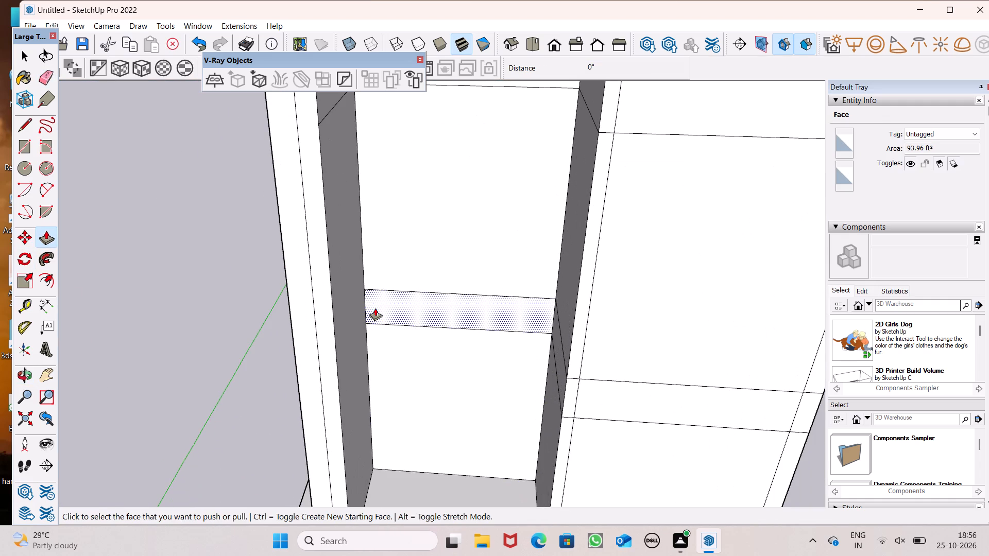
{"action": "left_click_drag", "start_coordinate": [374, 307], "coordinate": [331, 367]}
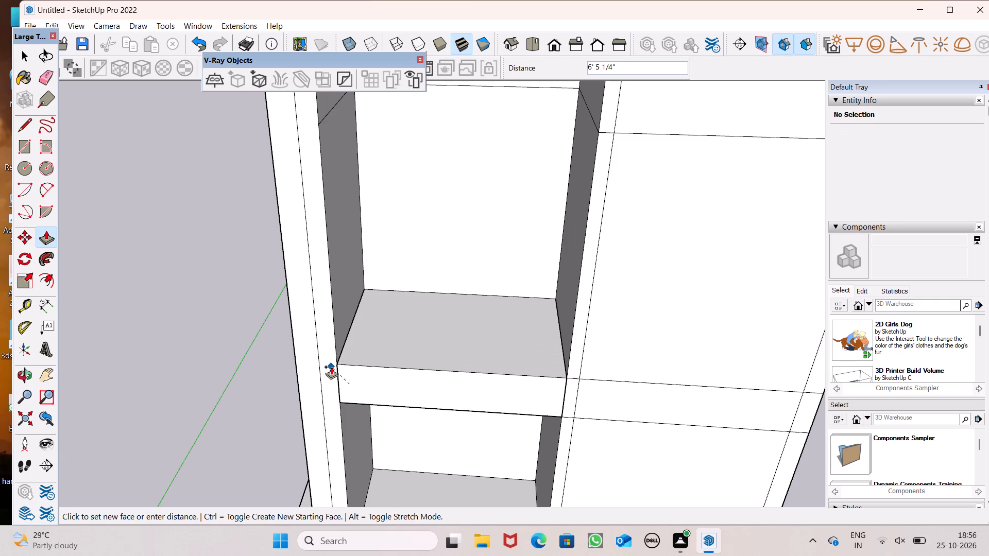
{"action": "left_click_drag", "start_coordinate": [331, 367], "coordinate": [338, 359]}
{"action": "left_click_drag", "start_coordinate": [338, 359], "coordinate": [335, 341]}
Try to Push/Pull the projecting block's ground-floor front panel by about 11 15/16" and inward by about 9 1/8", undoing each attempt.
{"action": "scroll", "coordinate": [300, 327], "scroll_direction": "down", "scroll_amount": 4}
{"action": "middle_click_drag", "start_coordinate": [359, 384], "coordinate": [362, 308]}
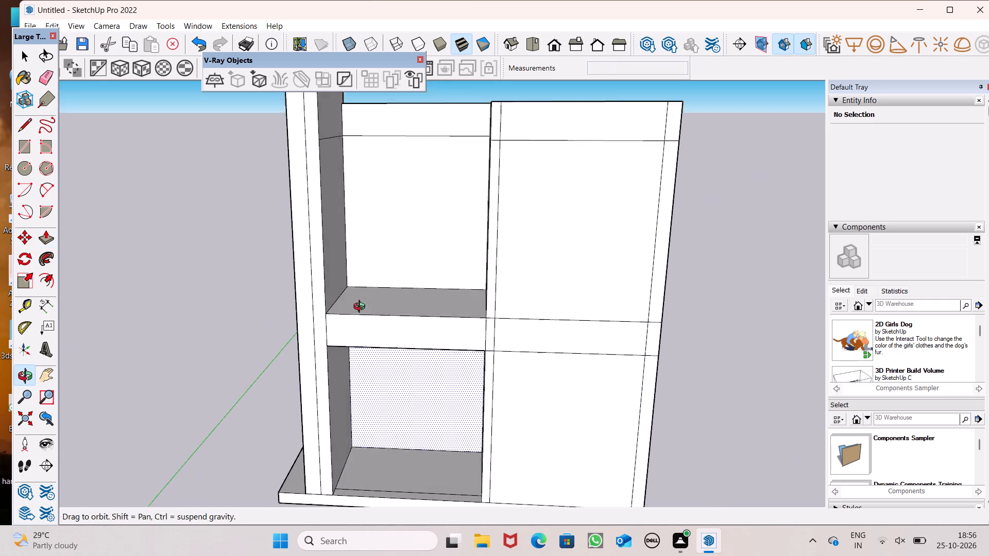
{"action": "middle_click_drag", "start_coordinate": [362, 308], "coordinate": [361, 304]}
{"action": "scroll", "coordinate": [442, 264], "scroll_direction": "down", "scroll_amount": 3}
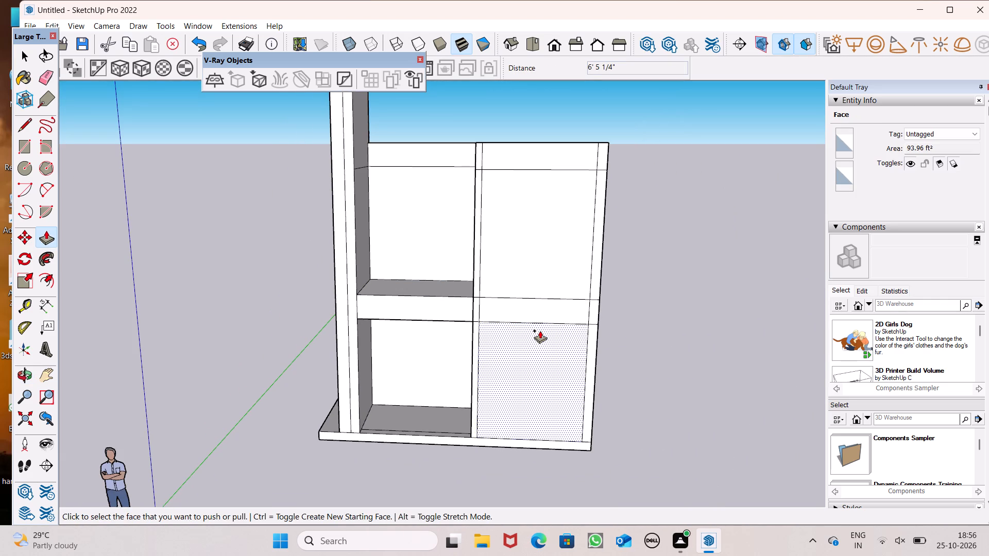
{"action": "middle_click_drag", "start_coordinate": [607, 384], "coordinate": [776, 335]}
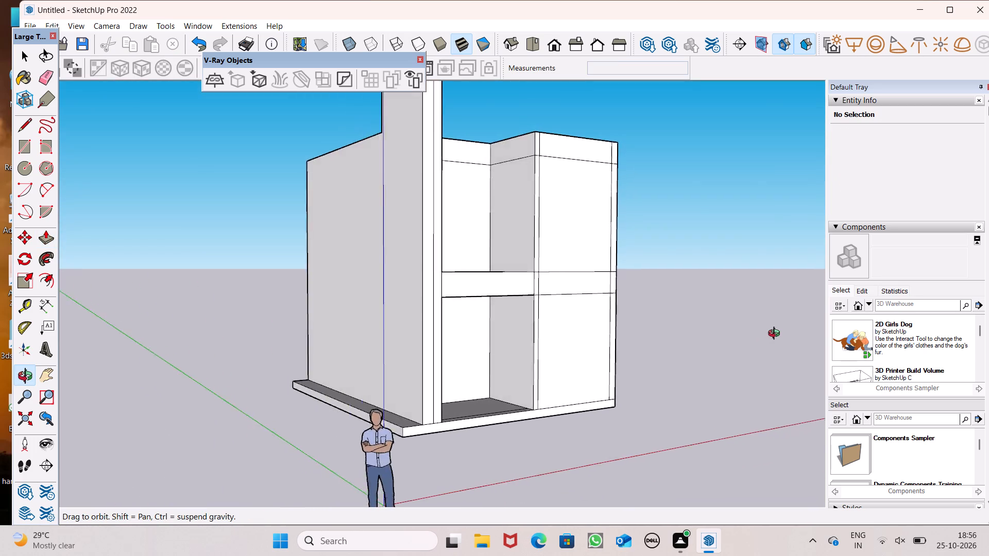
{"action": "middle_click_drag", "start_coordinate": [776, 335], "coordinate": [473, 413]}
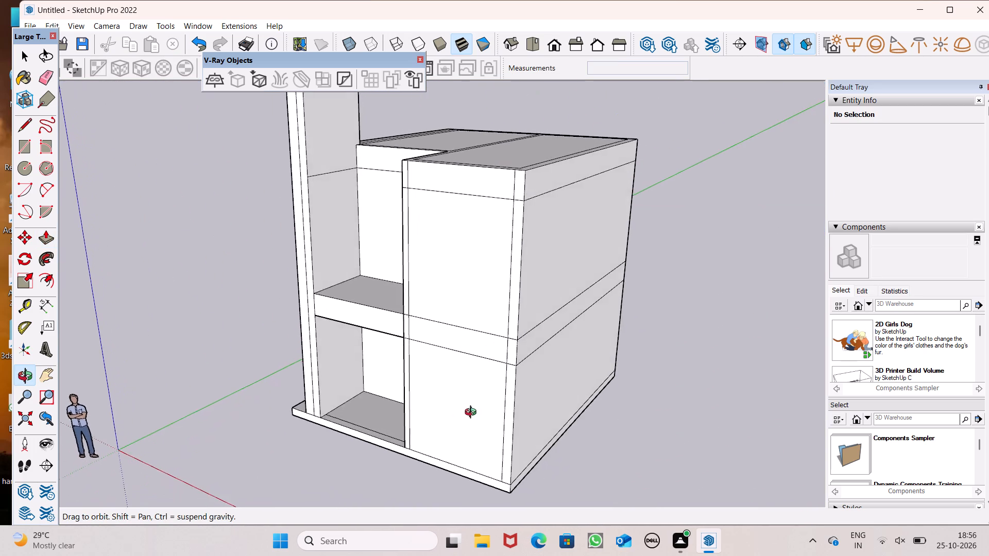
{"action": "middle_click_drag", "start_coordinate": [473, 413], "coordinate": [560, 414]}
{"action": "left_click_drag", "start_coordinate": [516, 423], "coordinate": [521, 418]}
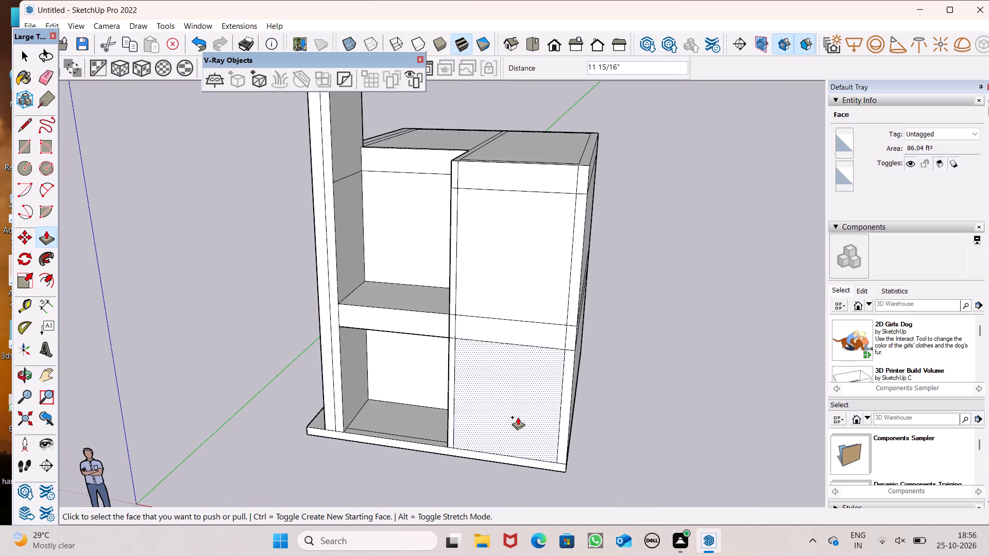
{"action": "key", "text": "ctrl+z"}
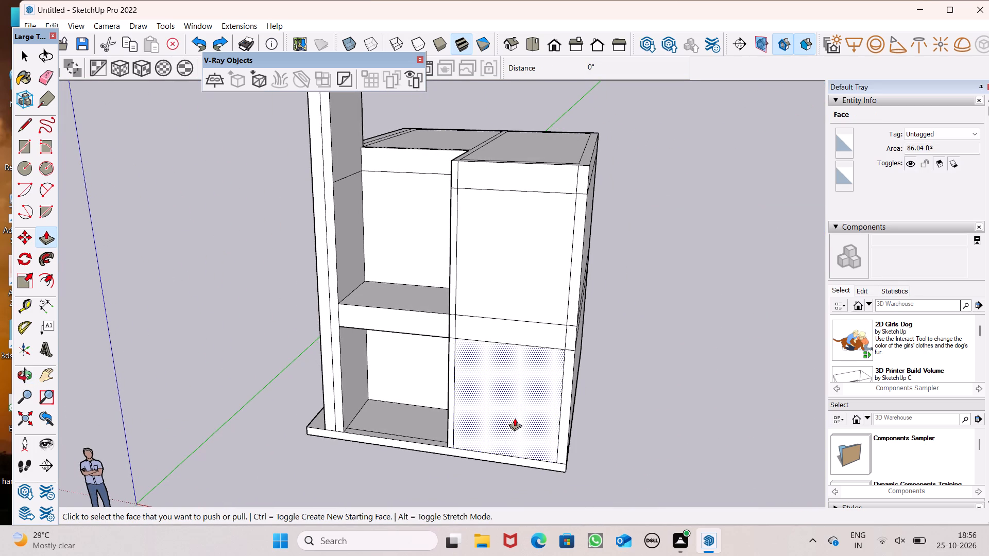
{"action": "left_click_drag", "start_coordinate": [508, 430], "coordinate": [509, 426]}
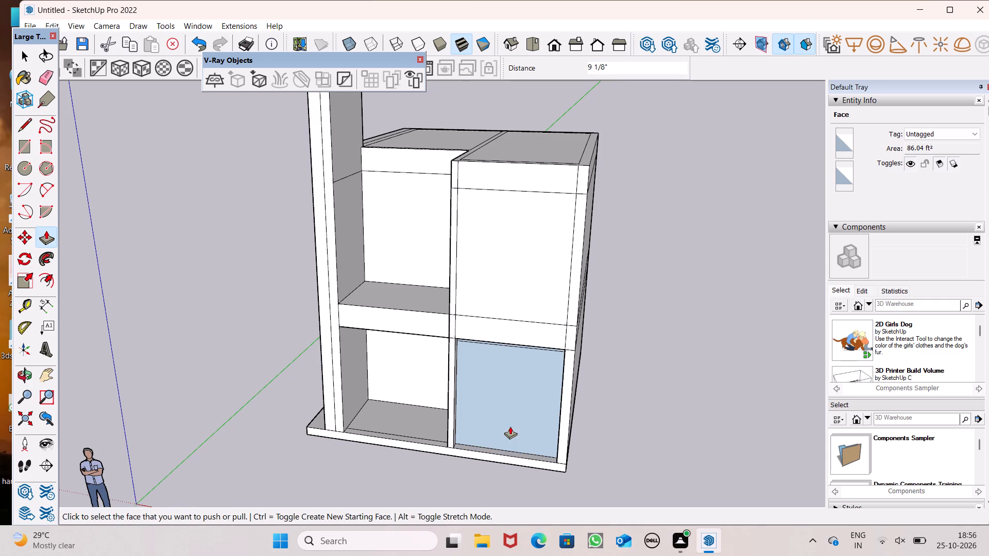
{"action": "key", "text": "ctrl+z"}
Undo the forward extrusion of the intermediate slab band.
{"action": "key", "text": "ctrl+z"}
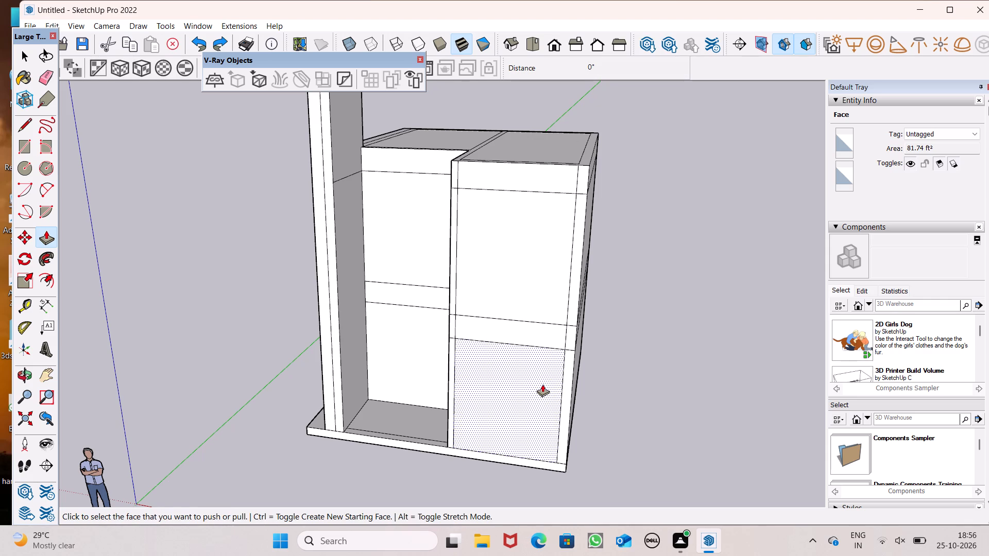
Push/Pull the base slab's front face forward 6' 2 1/8", beyond the raised wall and projecting block.
{"action": "scroll", "coordinate": [543, 384], "scroll_direction": "down", "scroll_amount": 2}
{"action": "middle_click_drag", "start_coordinate": [541, 406], "coordinate": [557, 368]}
{"action": "scroll", "coordinate": [548, 406], "scroll_direction": "up", "scroll_amount": 1}
{"action": "scroll", "coordinate": [549, 363], "scroll_direction": "down", "scroll_amount": 6}
{"action": "middle_click_drag", "start_coordinate": [552, 381], "coordinate": [334, 431]}
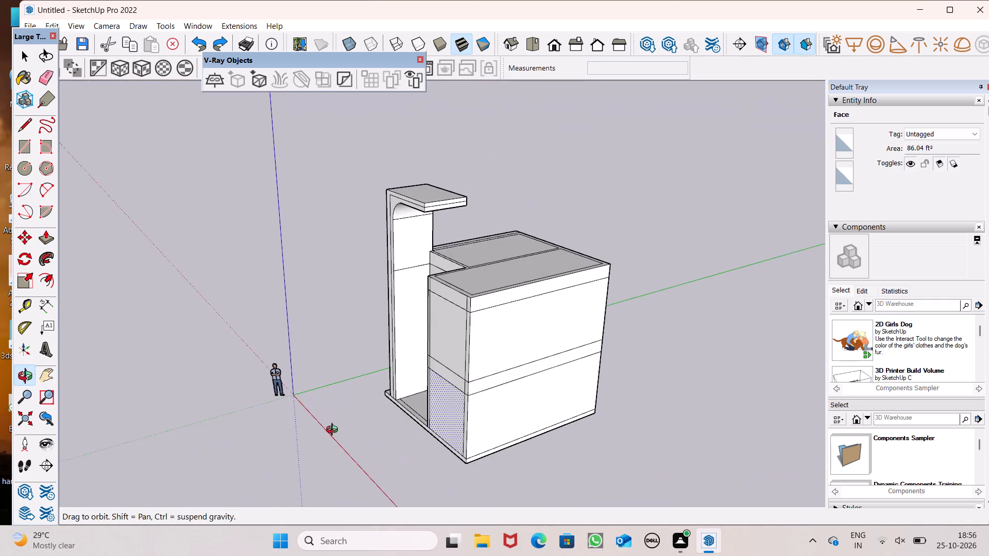
{"action": "middle_click_drag", "start_coordinate": [334, 431], "coordinate": [513, 347]}
{"action": "scroll", "coordinate": [527, 371], "scroll_direction": "up", "scroll_amount": 2}
{"action": "scroll", "coordinate": [512, 374], "scroll_direction": "down", "scroll_amount": 3}
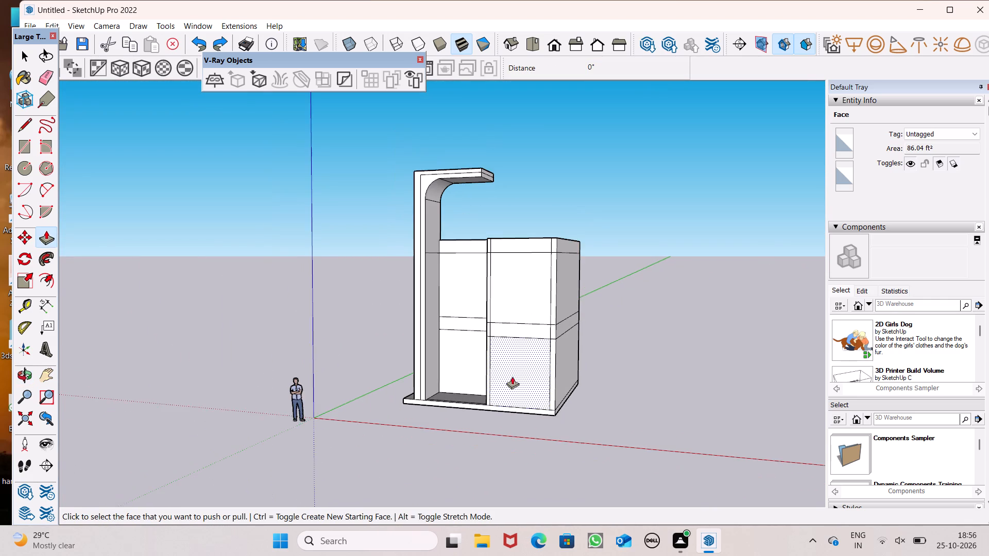
{"action": "middle_click_drag", "start_coordinate": [537, 388], "coordinate": [593, 467]}
{"action": "scroll", "coordinate": [585, 431], "scroll_direction": "up", "scroll_amount": 6}
{"action": "scroll", "coordinate": [580, 377], "scroll_direction": "down", "scroll_amount": 2}
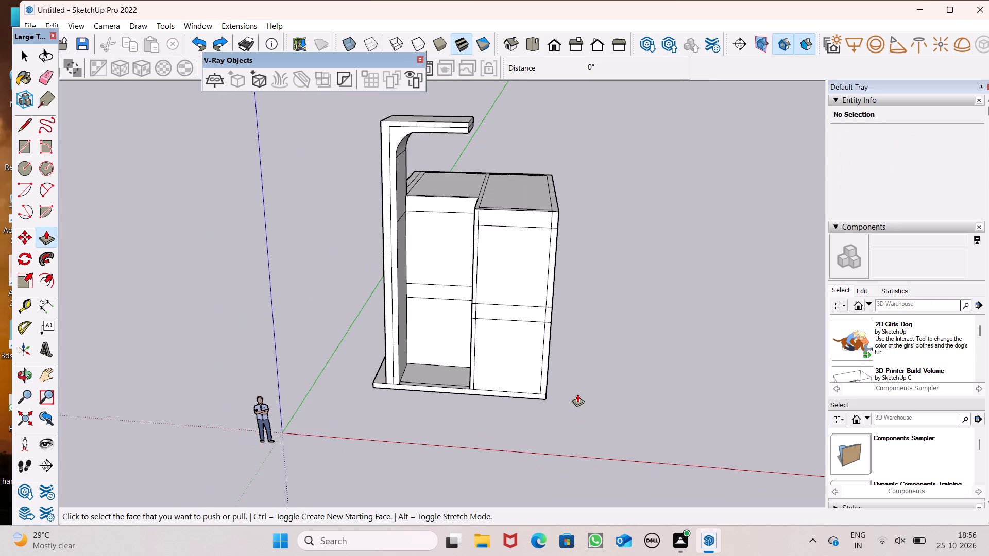
{"action": "middle_click_drag", "start_coordinate": [578, 395], "coordinate": [589, 450]}
{"action": "scroll", "coordinate": [589, 450], "scroll_direction": "up", "scroll_amount": 1}
{"action": "scroll", "coordinate": [462, 394], "scroll_direction": "up", "scroll_amount": 3}
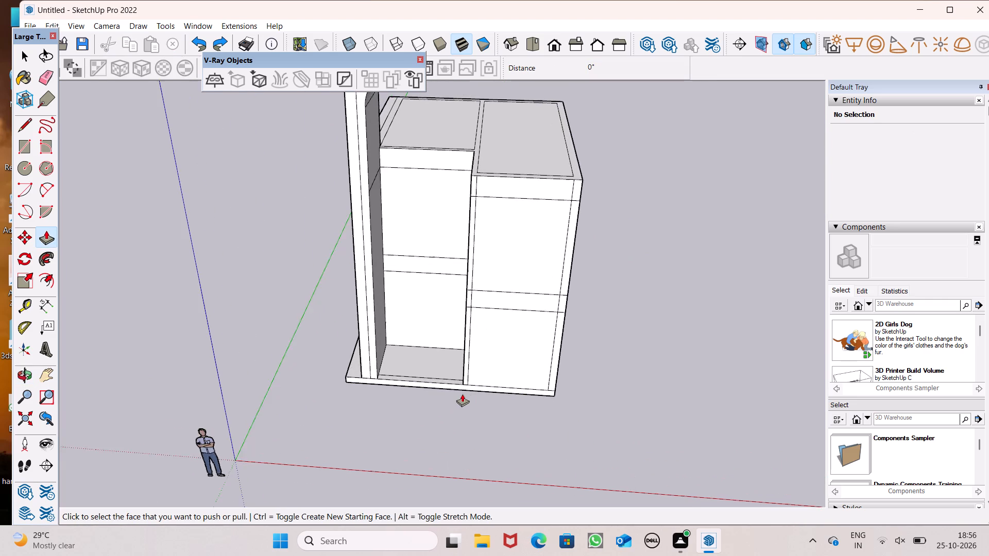
{"action": "left_click", "coordinate": [43, 235]}
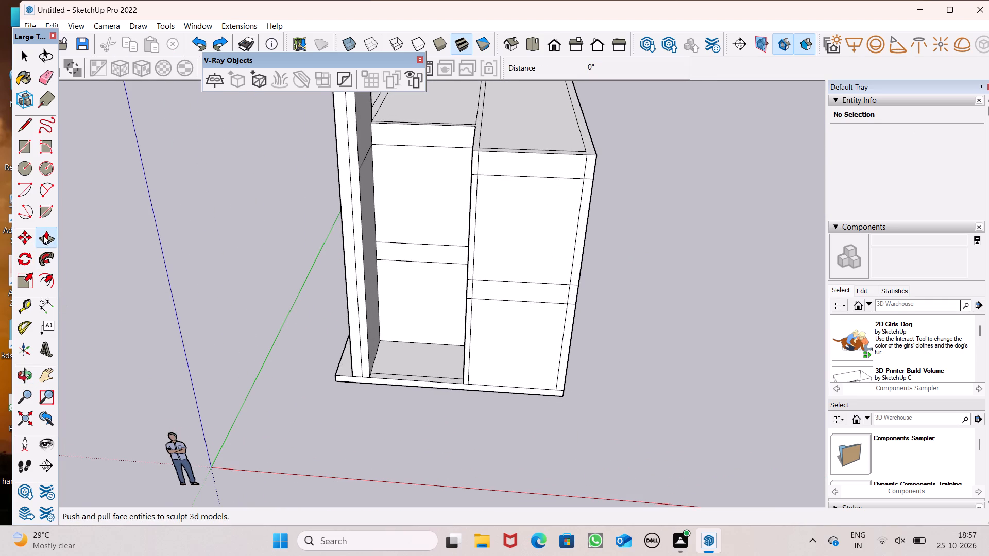
{"action": "left_click_drag", "start_coordinate": [437, 387], "coordinate": [420, 427]}
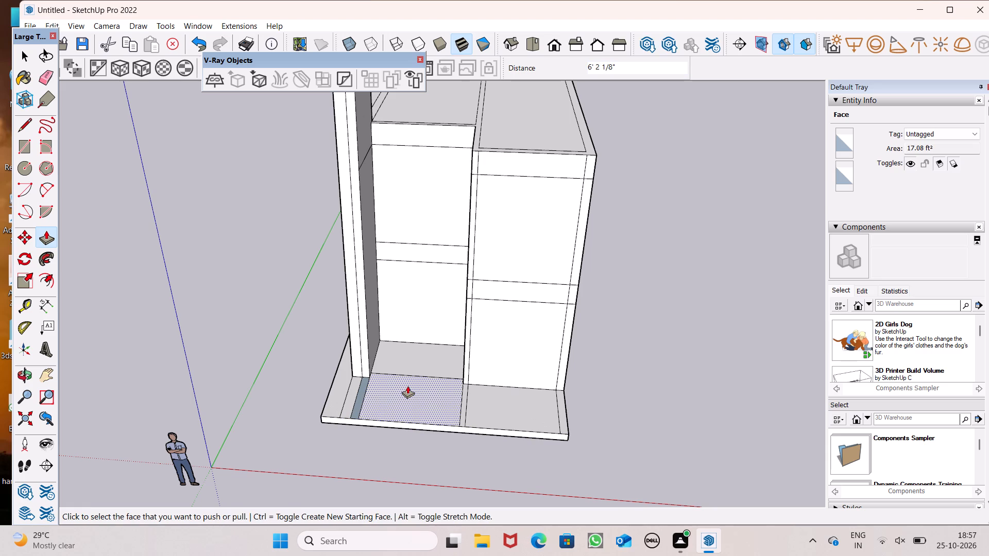
Erase the leftover dividing lines on the top of the extended base slab so it becomes one continuous face.
{"action": "key", "text": "space"}
{"action": "scroll", "coordinate": [372, 388], "scroll_direction": "down", "scroll_amount": 2}
{"action": "scroll", "coordinate": [412, 365], "scroll_direction": "up", "scroll_amount": 4}
{"action": "middle_click_drag", "start_coordinate": [421, 375], "coordinate": [433, 419]}
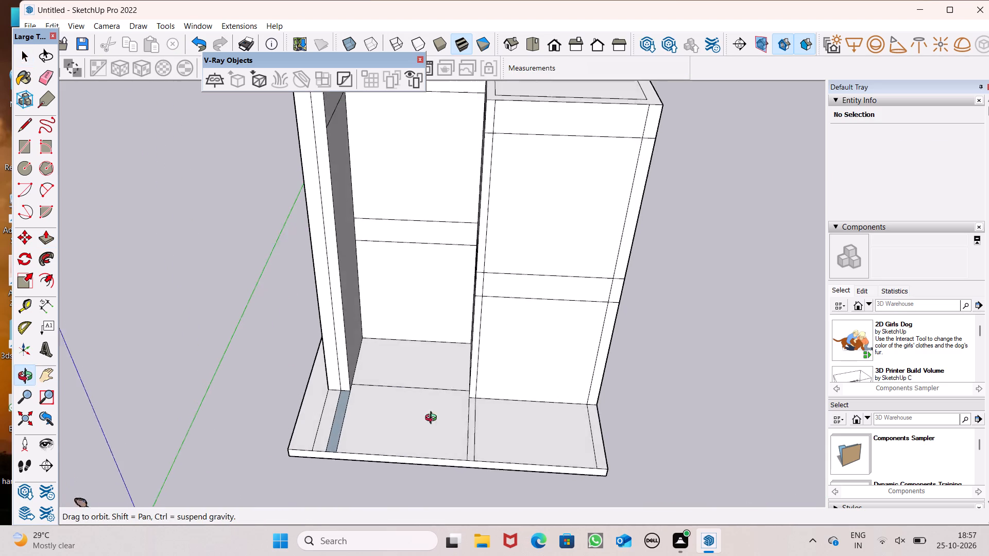
{"action": "middle_click_drag", "start_coordinate": [433, 419], "coordinate": [424, 436]}
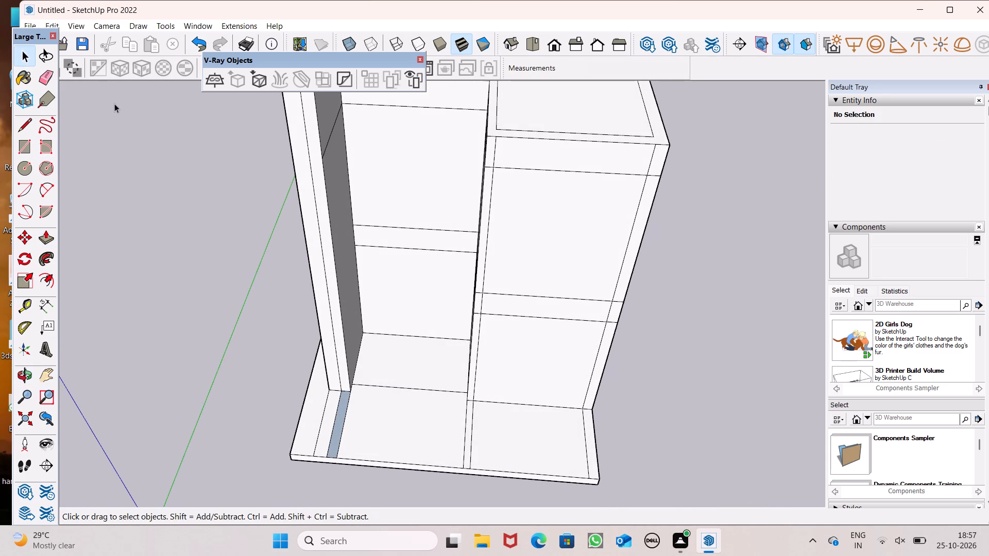
{"action": "left_click", "coordinate": [45, 69]}
{"action": "left_click", "coordinate": [388, 392]}
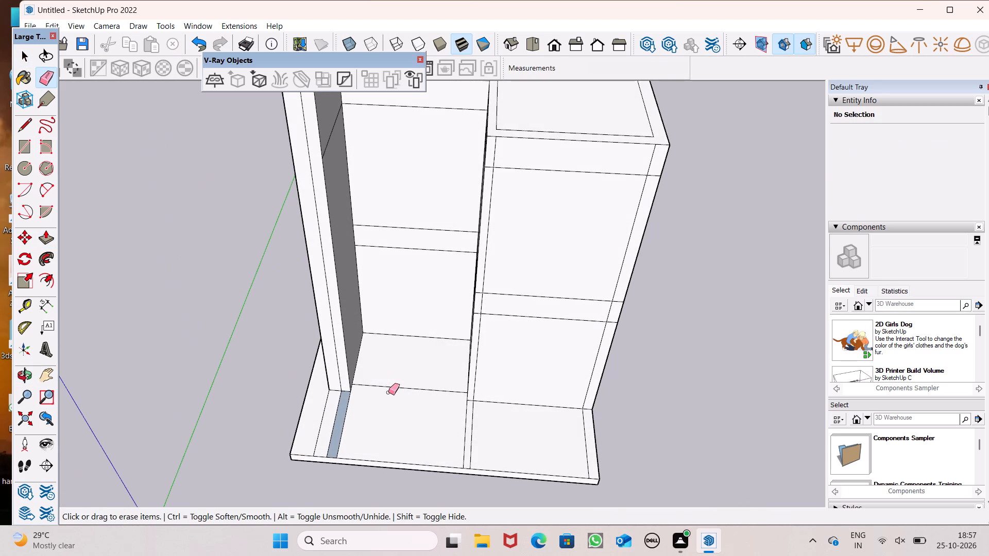
{"action": "left_click", "coordinate": [388, 383]}
{"action": "left_click_drag", "start_coordinate": [376, 386], "coordinate": [378, 391]}
{"action": "scroll", "coordinate": [357, 403], "scroll_direction": "up", "scroll_amount": 6}
{"action": "left_click_drag", "start_coordinate": [341, 409], "coordinate": [327, 414]}
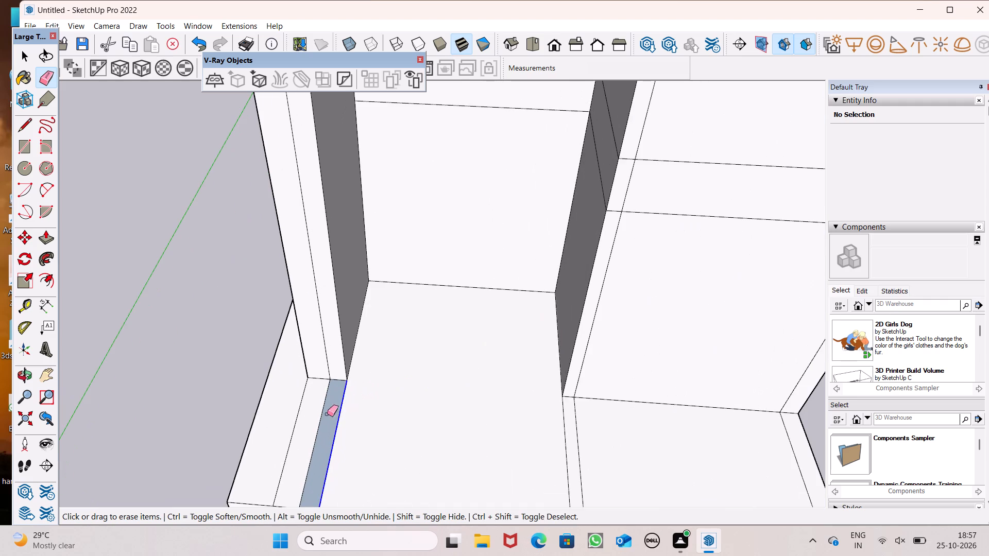
{"action": "left_click_drag", "start_coordinate": [327, 414], "coordinate": [288, 424]}
{"action": "scroll", "coordinate": [338, 431], "scroll_direction": "down", "scroll_amount": 6}
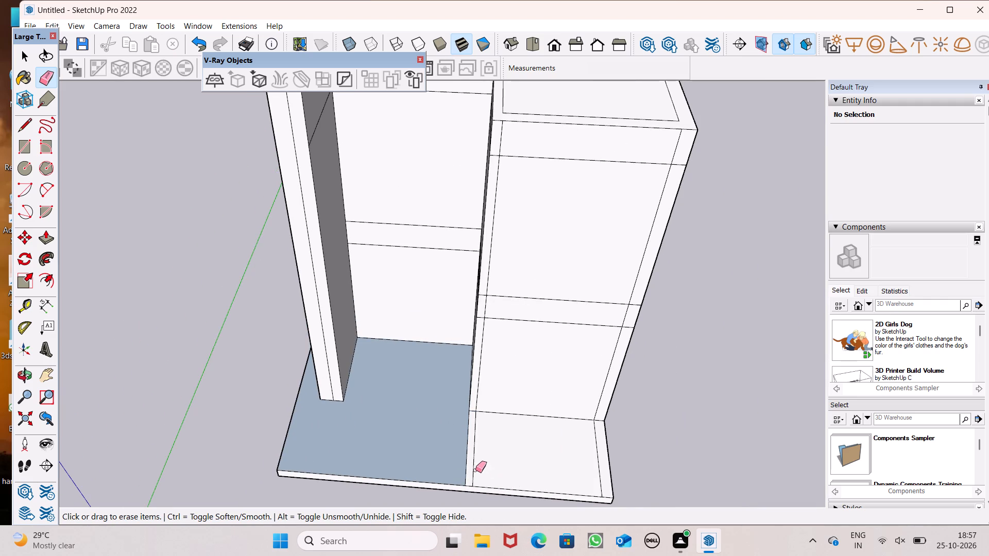
{"action": "left_click_drag", "start_coordinate": [475, 470], "coordinate": [469, 468]}
{"action": "left_click", "coordinate": [465, 465]}
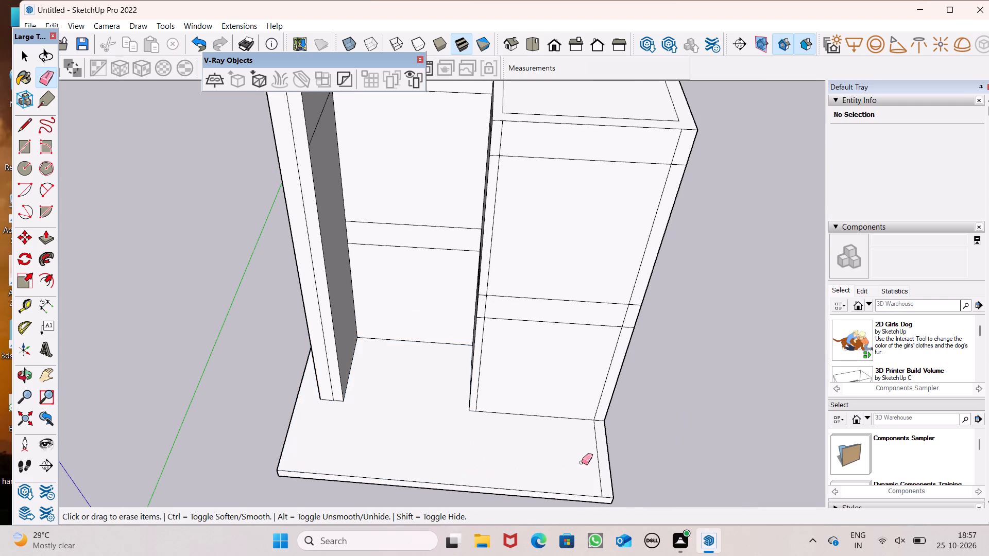
{"action": "left_click", "coordinate": [596, 455]}
{"action": "scroll", "coordinate": [499, 440], "scroll_direction": "down", "scroll_amount": 3}
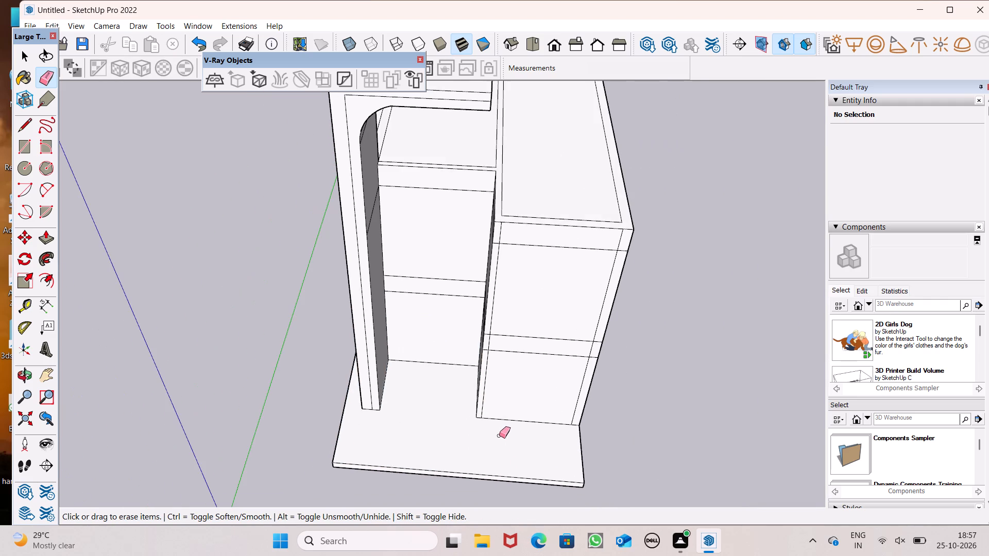
{"action": "key", "text": "space"}
Push/Pull the recessed ground-floor wall forward about 1' 3 3/8" and bring the intermediate slab band above it flush.
{"action": "middle_click_drag", "start_coordinate": [499, 436], "coordinate": [497, 335]}
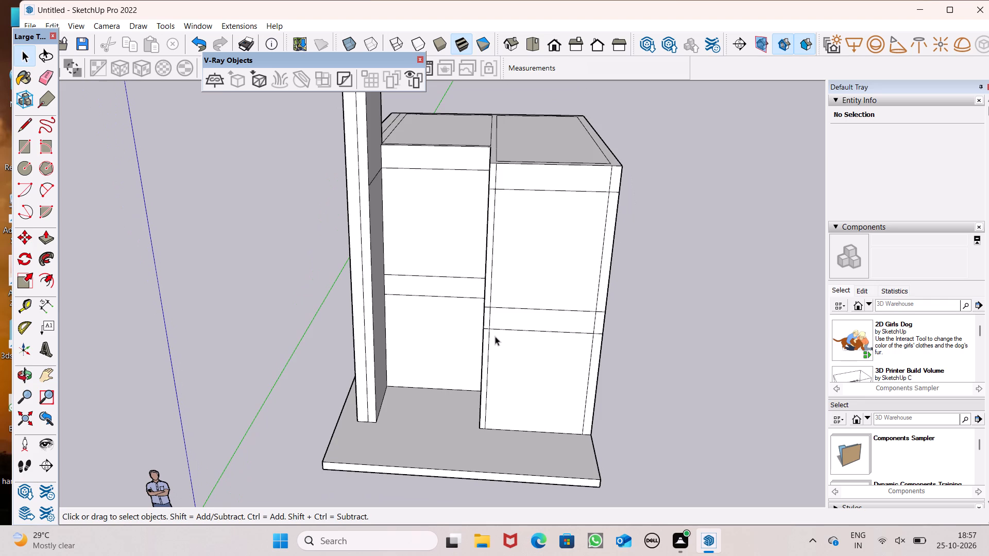
{"action": "scroll", "coordinate": [495, 336], "scroll_direction": "down", "scroll_amount": 3}
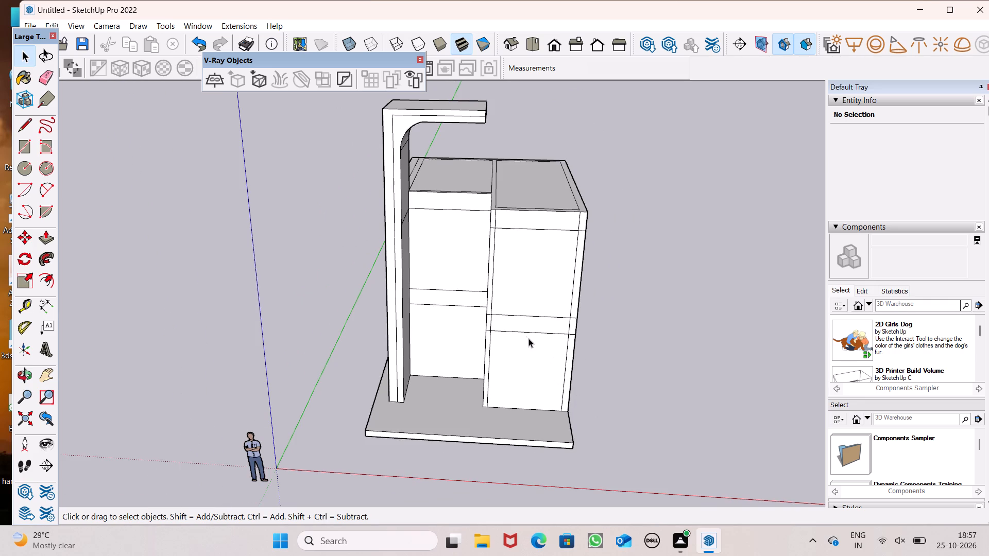
{"action": "middle_click_drag", "start_coordinate": [436, 319], "coordinate": [432, 383]}
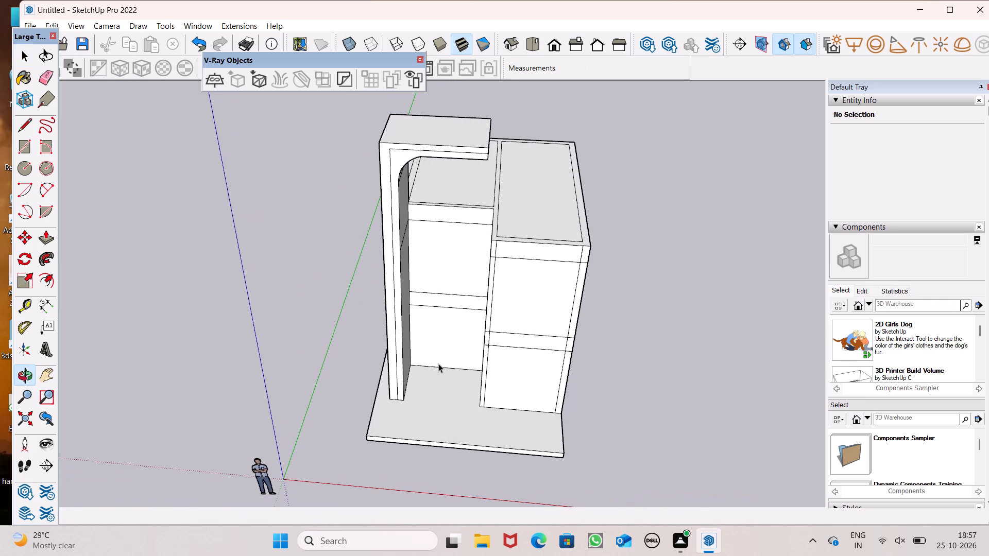
{"action": "scroll", "coordinate": [431, 312], "scroll_direction": "up", "scroll_amount": 2}
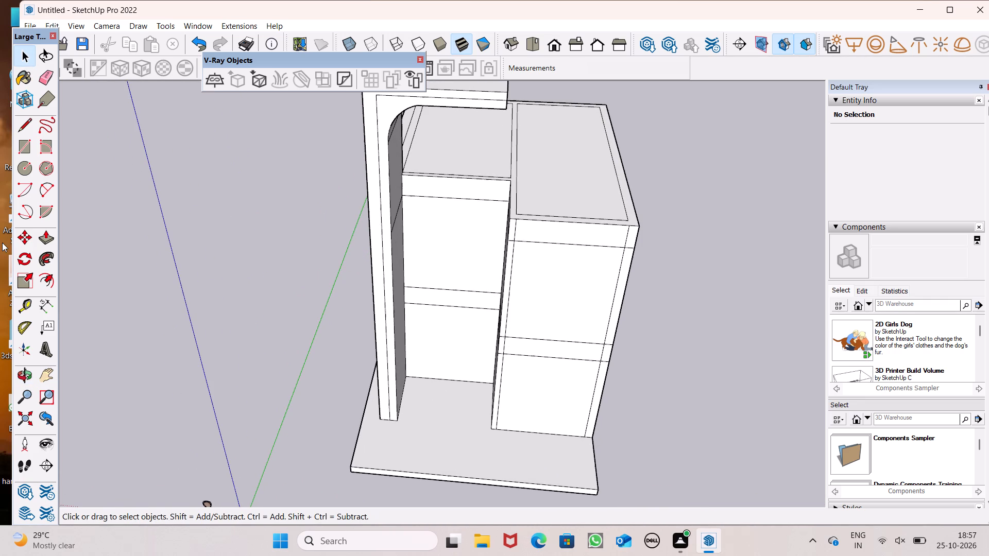
{"action": "left_click", "coordinate": [43, 239]}
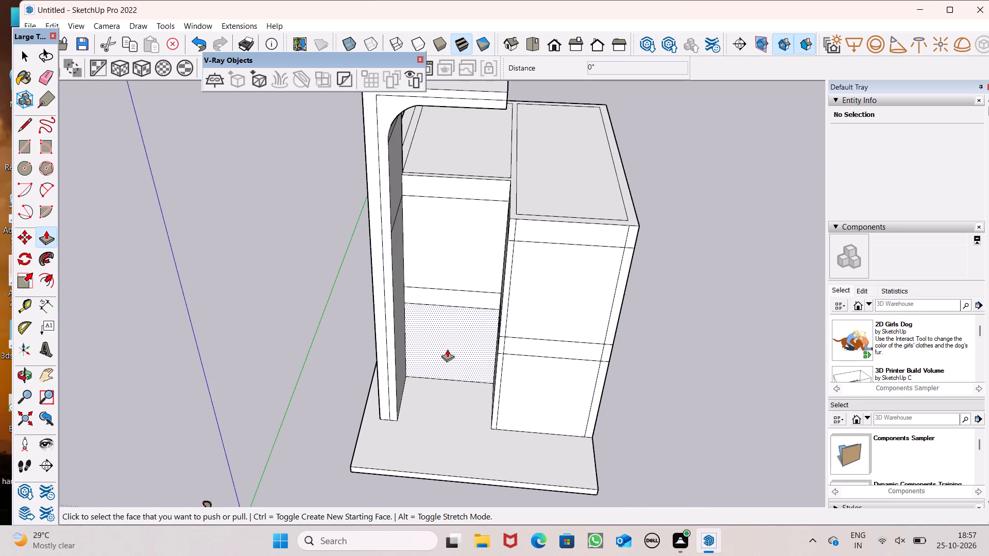
{"action": "scroll", "coordinate": [447, 349], "scroll_direction": "up", "scroll_amount": 2}
{"action": "left_click_drag", "start_coordinate": [449, 350], "coordinate": [452, 362]}
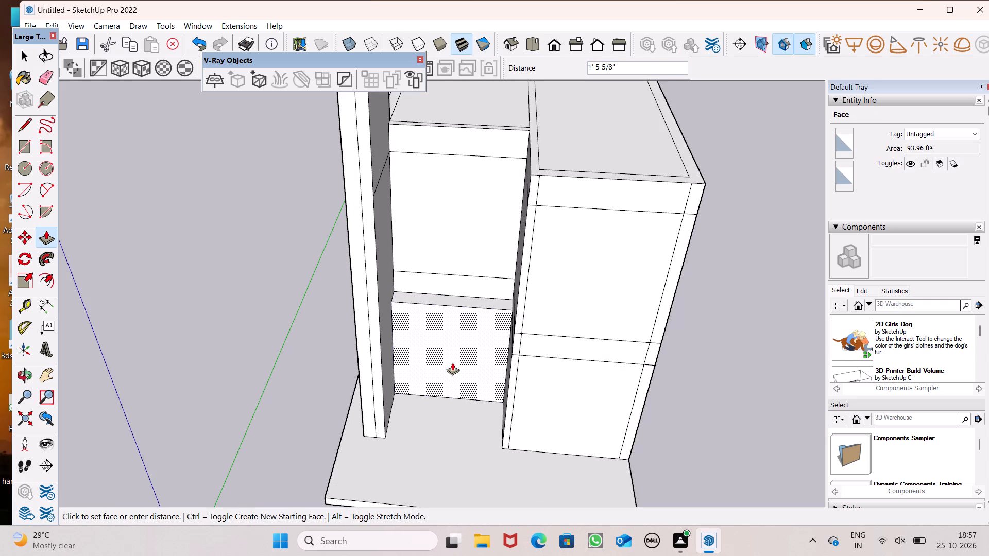
{"action": "left_click_drag", "start_coordinate": [452, 362], "coordinate": [452, 361]}
{"action": "left_click_drag", "start_coordinate": [434, 284], "coordinate": [434, 296]}
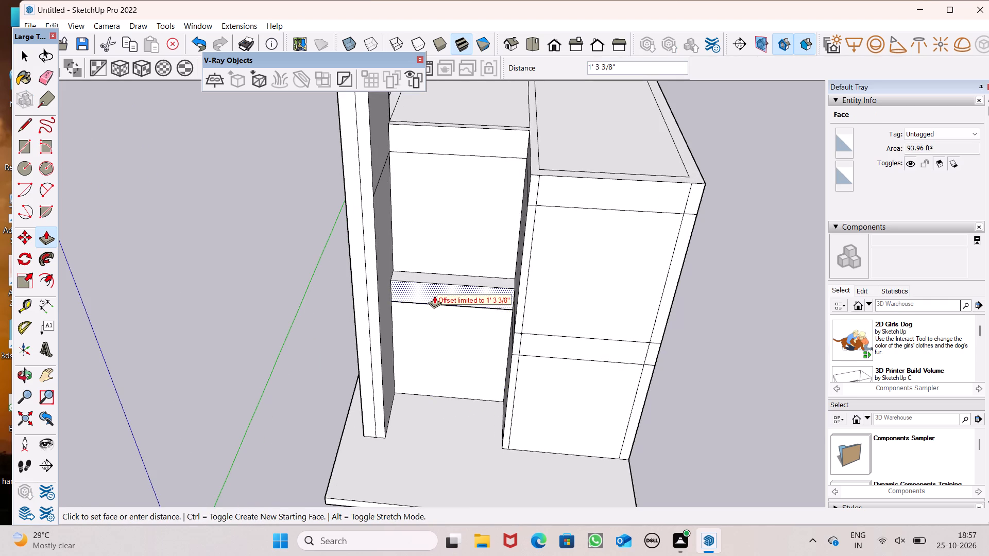
{"action": "left_click_drag", "start_coordinate": [434, 296], "coordinate": [434, 297]}
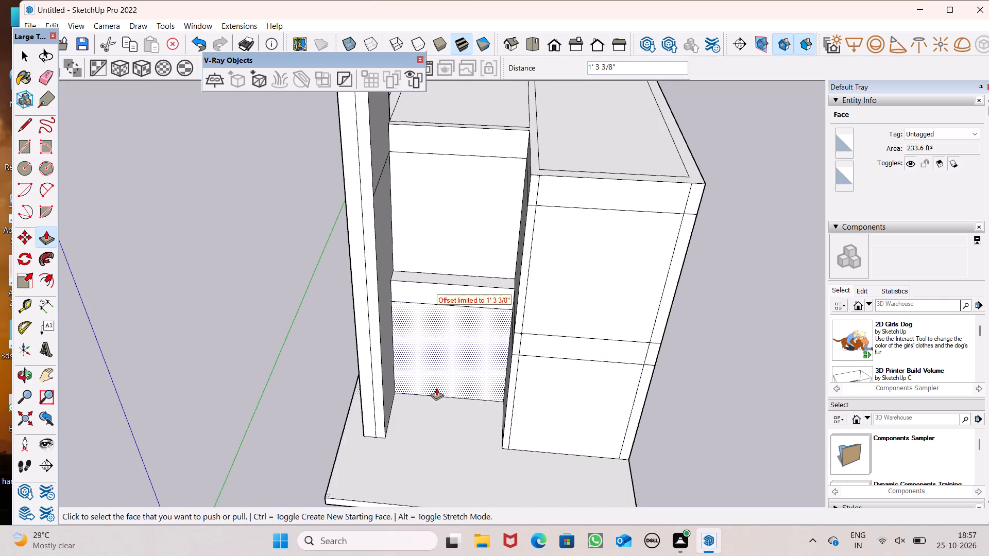
Push/Pull both front strips of the raised left wall forward 1' 3 11/16".
{"action": "middle_click_drag", "start_coordinate": [460, 468], "coordinate": [466, 477]}
{"action": "scroll", "coordinate": [427, 413], "scroll_direction": "down", "scroll_amount": 3}
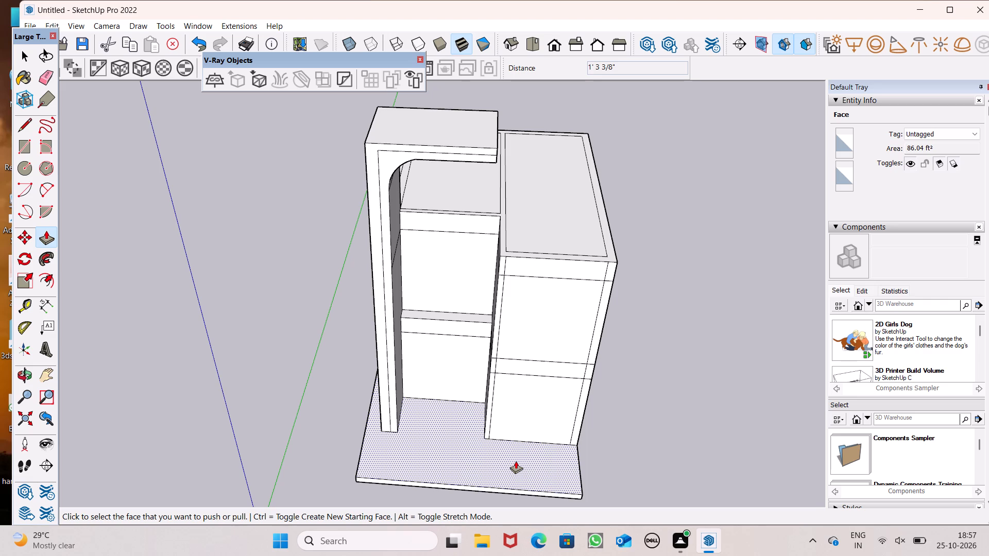
{"action": "middle_click_drag", "start_coordinate": [444, 457], "coordinate": [418, 491]}
{"action": "scroll", "coordinate": [444, 457], "scroll_direction": "up", "scroll_amount": 5}
{"action": "scroll", "coordinate": [434, 457], "scroll_direction": "down", "scroll_amount": 2}
{"action": "middle_click_drag", "start_coordinate": [449, 479], "coordinate": [492, 452]}
{"action": "scroll", "coordinate": [391, 409], "scroll_direction": "up", "scroll_amount": 3}
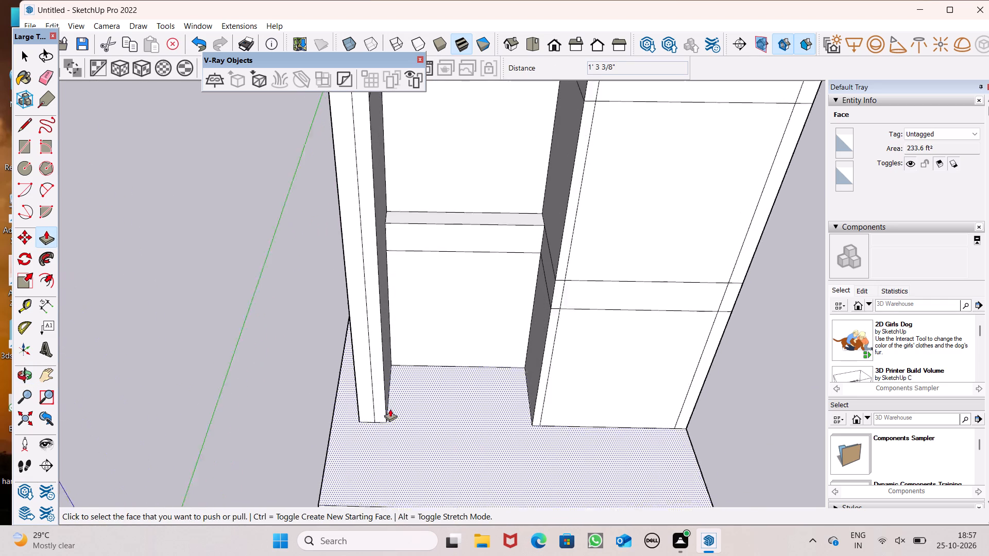
{"action": "left_click_drag", "start_coordinate": [380, 413], "coordinate": [382, 431]}
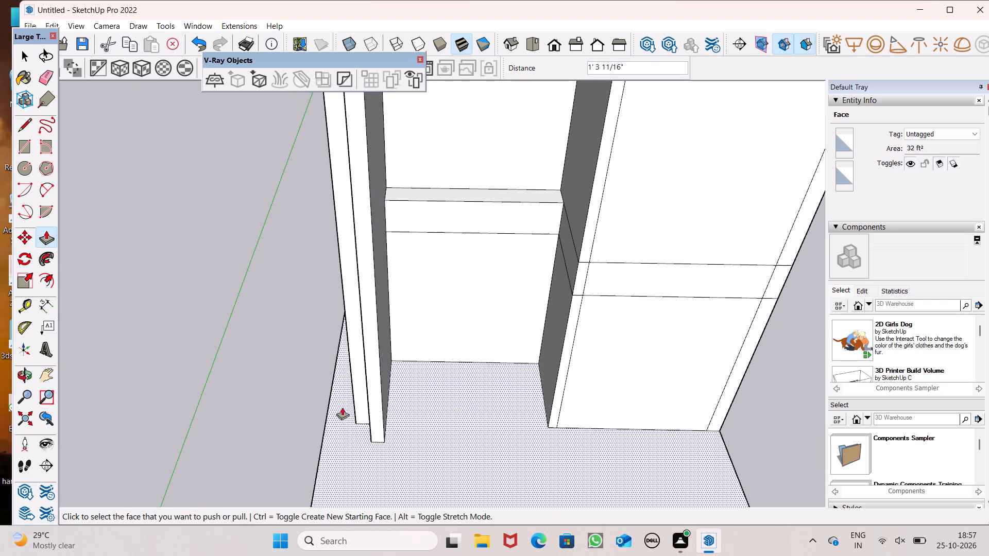
{"action": "left_click_drag", "start_coordinate": [356, 406], "coordinate": [372, 439]}
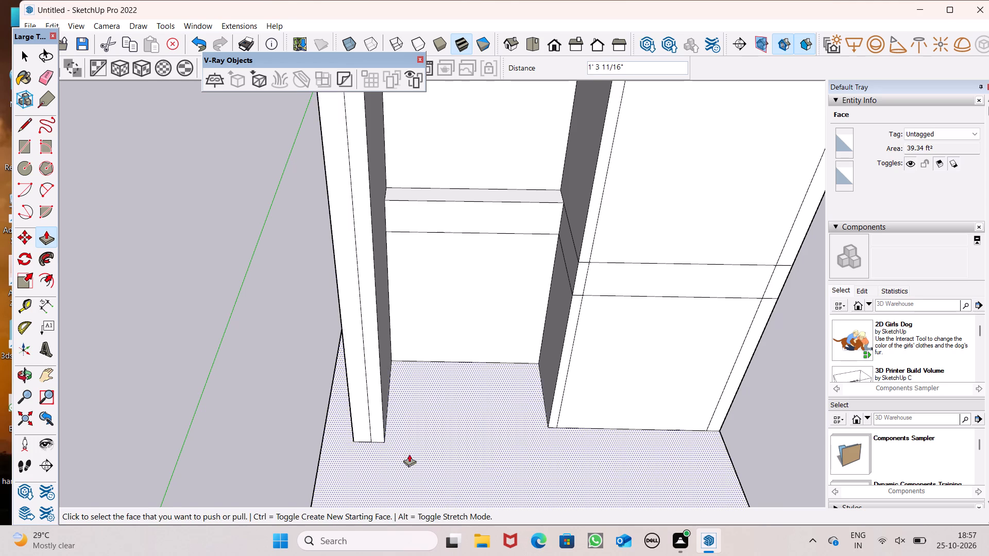
Push/Pull the intermediate slab band forward 5' 1 15/16" to the projecting block's front, and another 1' 3 5/8" beyond it.
{"action": "middle_click_drag", "start_coordinate": [505, 458], "coordinate": [510, 507]}
{"action": "scroll", "coordinate": [505, 458], "scroll_direction": "up", "scroll_amount": 1}
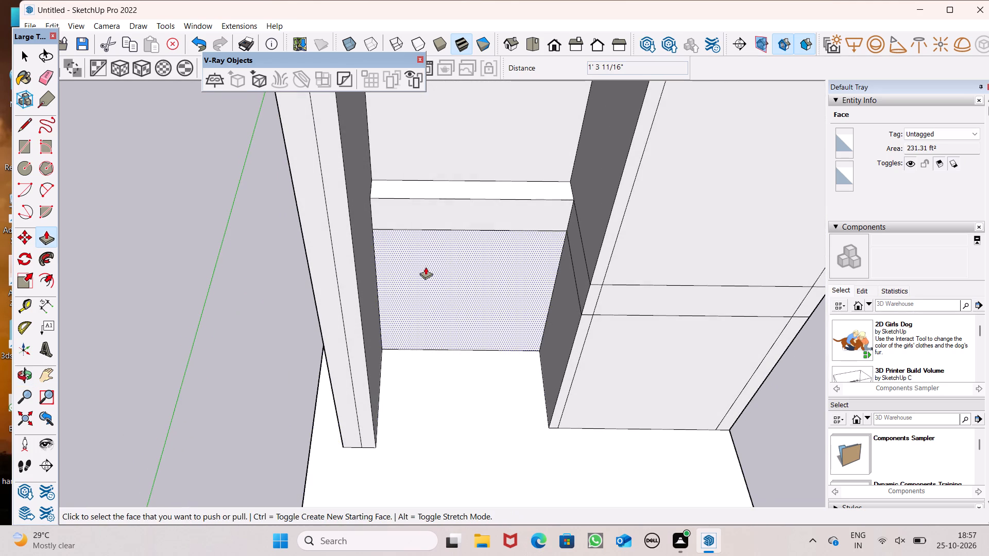
{"action": "left_click_drag", "start_coordinate": [381, 219], "coordinate": [361, 296]}
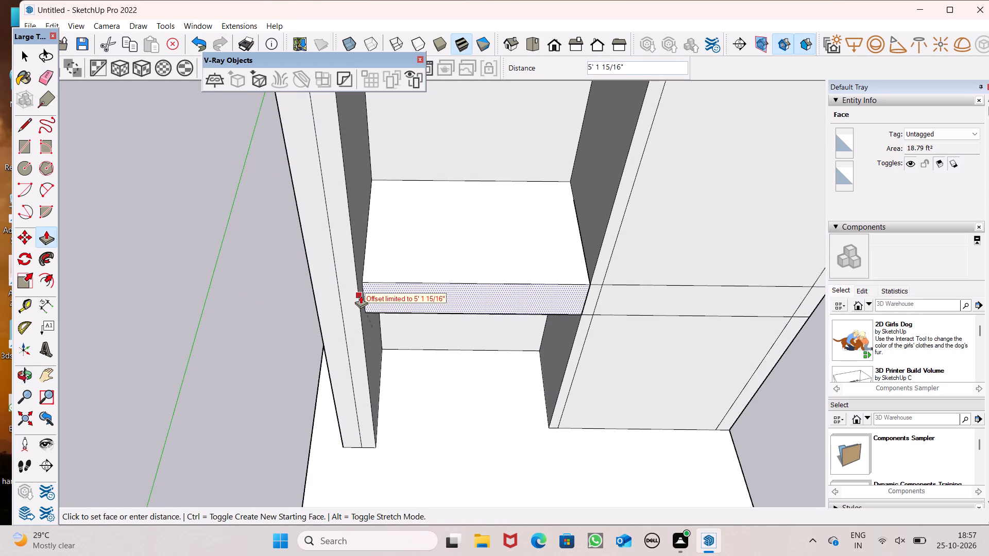
{"action": "left_click_drag", "start_coordinate": [361, 296], "coordinate": [360, 296]}
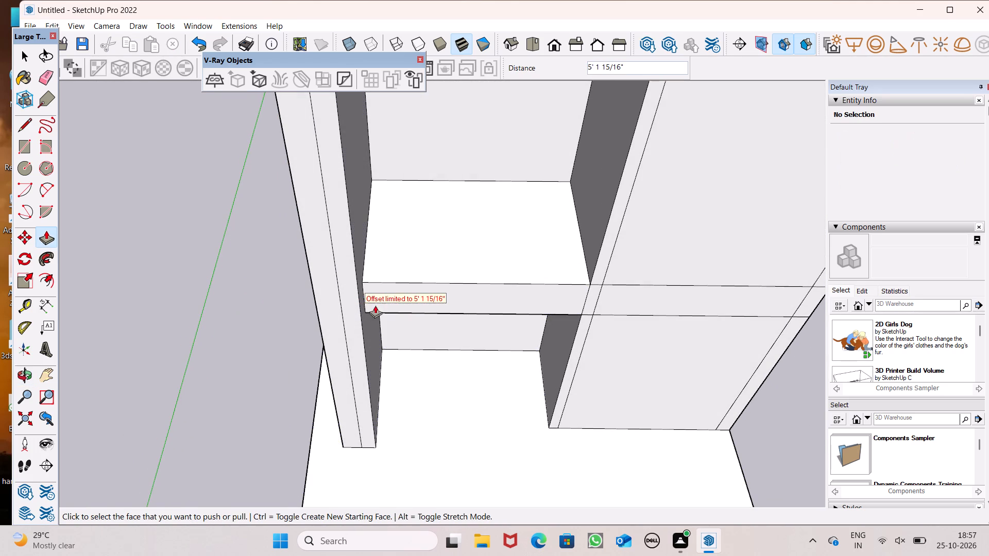
{"action": "left_click_drag", "start_coordinate": [372, 306], "coordinate": [357, 324]}
Push/Pull the recessed wall's roof slab band forward 7' 8 15/16", beyond the projecting block's front.
{"action": "scroll", "coordinate": [289, 273], "scroll_direction": "down", "scroll_amount": 9}
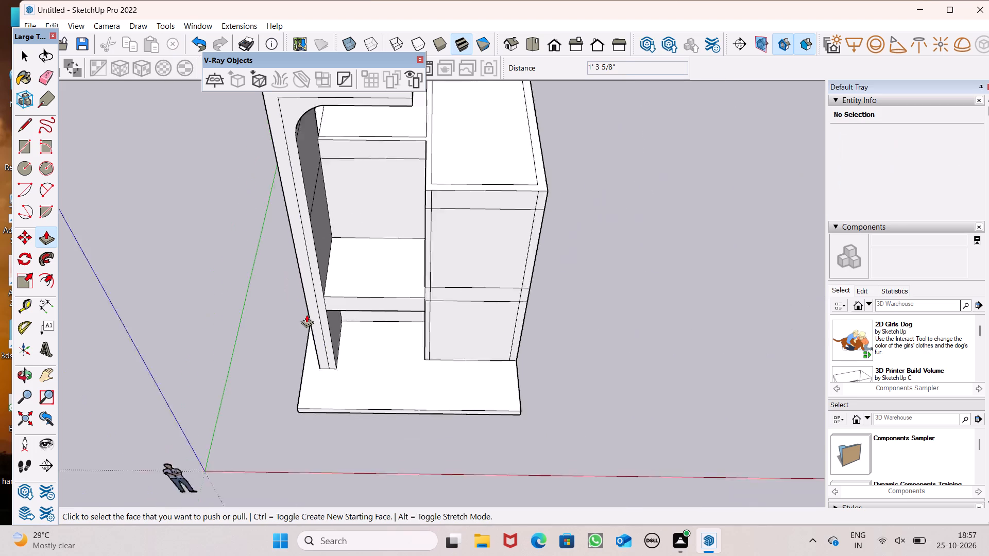
{"action": "scroll", "coordinate": [306, 315], "scroll_direction": "down", "scroll_amount": 3}
{"action": "middle_click_drag", "start_coordinate": [308, 312], "coordinate": [319, 160]}
{"action": "scroll", "coordinate": [319, 160], "scroll_direction": "up", "scroll_amount": 8}
{"action": "scroll", "coordinate": [353, 236], "scroll_direction": "up", "scroll_amount": 1}
{"action": "scroll", "coordinate": [353, 236], "scroll_direction": "down", "scroll_amount": 2}
{"action": "middle_click_drag", "start_coordinate": [353, 236], "coordinate": [356, 241]}
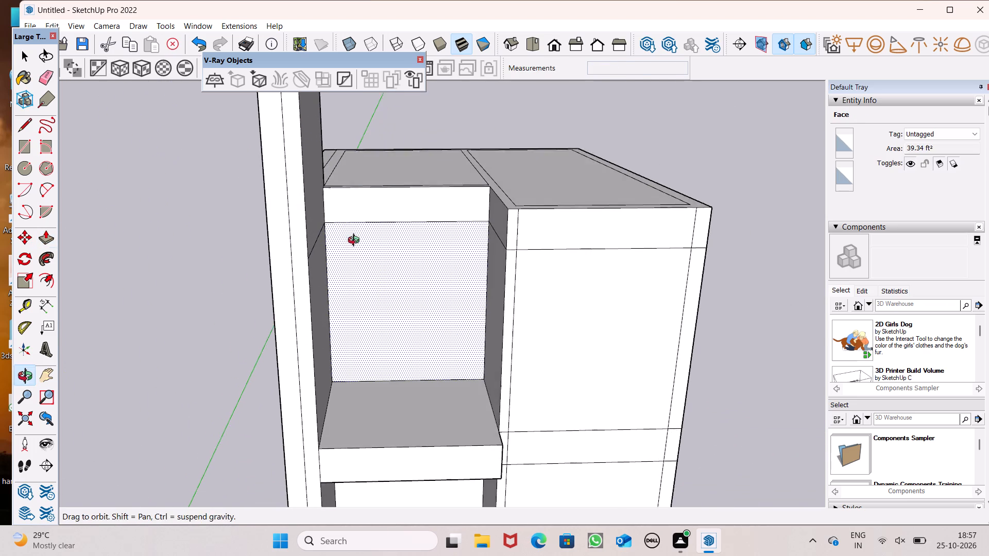
{"action": "middle_click_drag", "start_coordinate": [356, 241], "coordinate": [356, 242]}
{"action": "left_click_drag", "start_coordinate": [340, 216], "coordinate": [308, 249]}
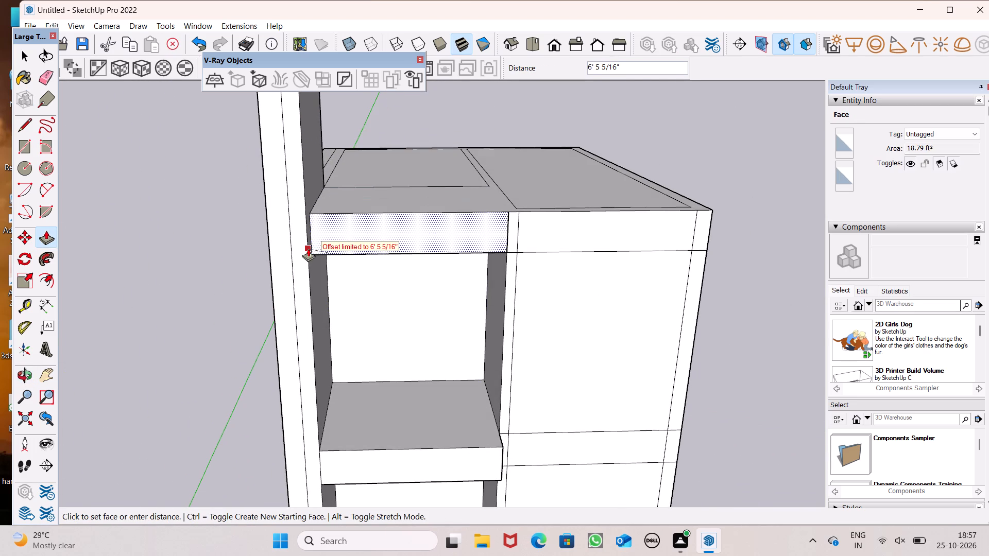
{"action": "left_click_drag", "start_coordinate": [308, 249], "coordinate": [306, 248]}
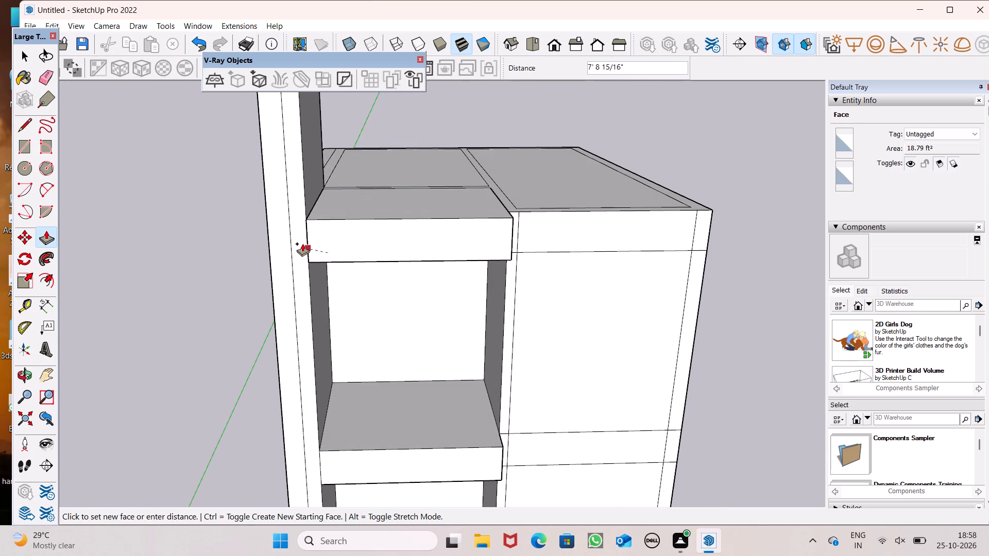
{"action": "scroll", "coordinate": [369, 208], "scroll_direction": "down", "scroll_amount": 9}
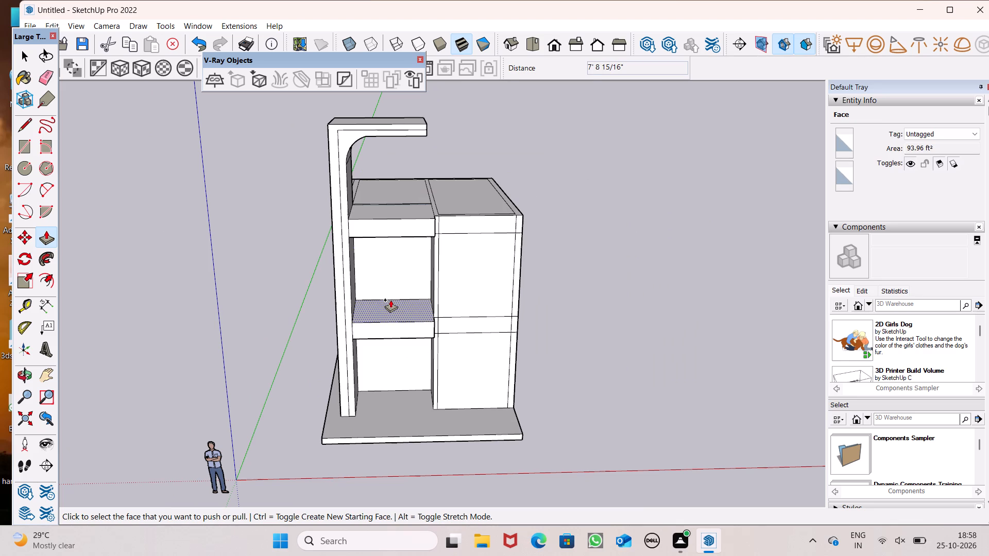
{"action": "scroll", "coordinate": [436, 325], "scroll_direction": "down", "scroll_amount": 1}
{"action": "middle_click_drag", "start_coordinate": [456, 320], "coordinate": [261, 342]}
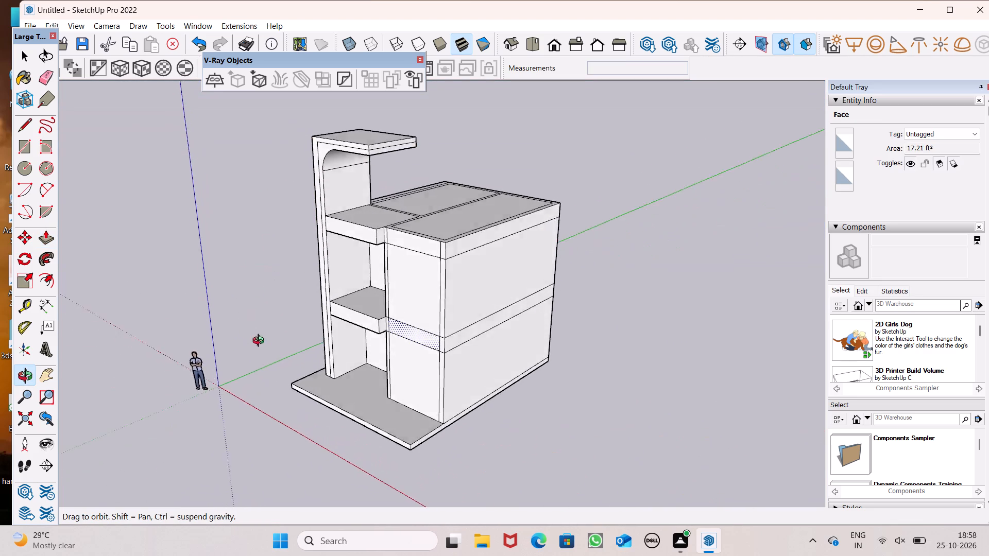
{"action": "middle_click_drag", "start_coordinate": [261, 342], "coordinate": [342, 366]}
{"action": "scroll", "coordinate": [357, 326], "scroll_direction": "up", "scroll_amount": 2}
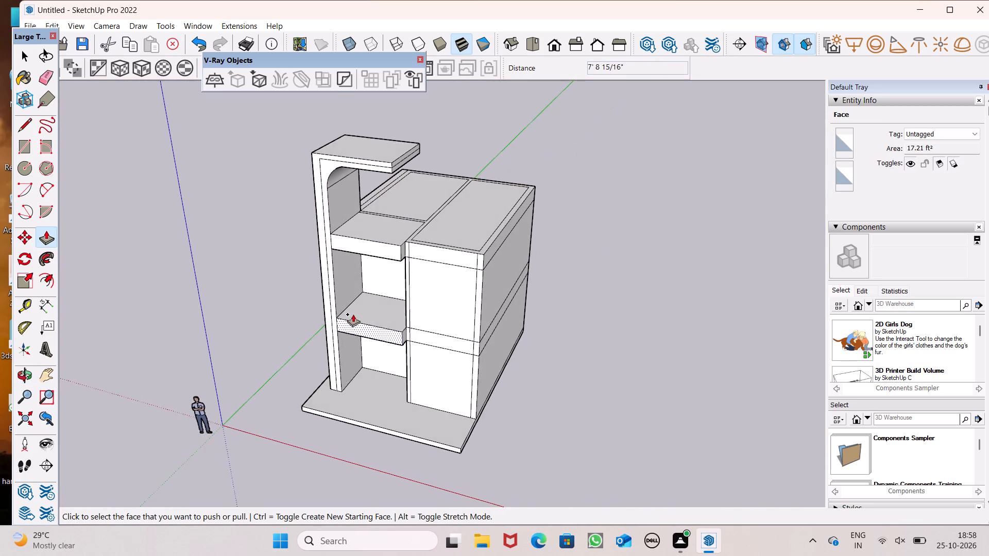
Erase the vertical edge lines crossing the intermediate slab band at both ends of the projecting block's front.
{"action": "scroll", "coordinate": [353, 314], "scroll_direction": "up", "scroll_amount": 5}
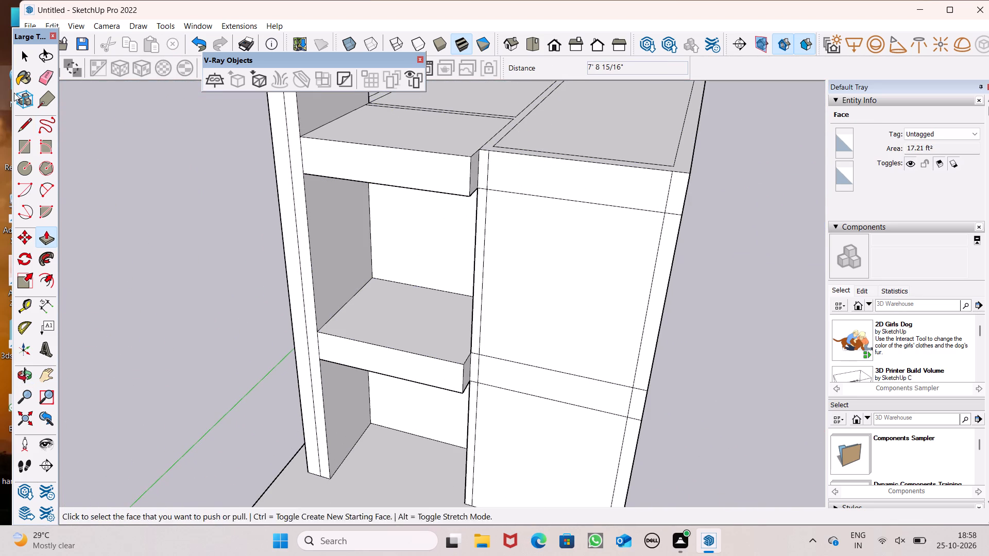
{"action": "left_click", "coordinate": [55, 82]}
{"action": "scroll", "coordinate": [447, 401], "scroll_direction": "up", "scroll_amount": 5}
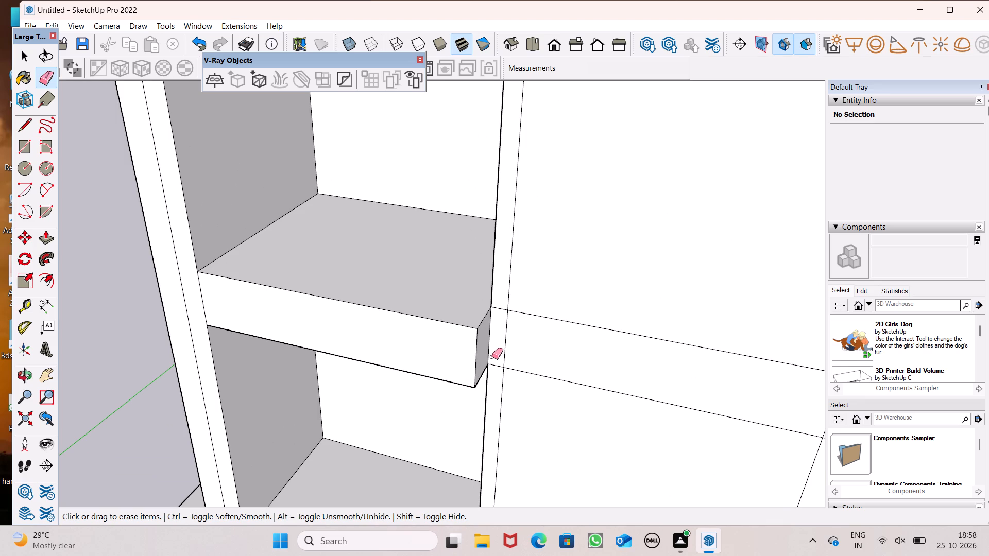
{"action": "left_click_drag", "start_coordinate": [494, 354], "coordinate": [507, 353]}
{"action": "scroll", "coordinate": [495, 353], "scroll_direction": "down", "scroll_amount": 4}
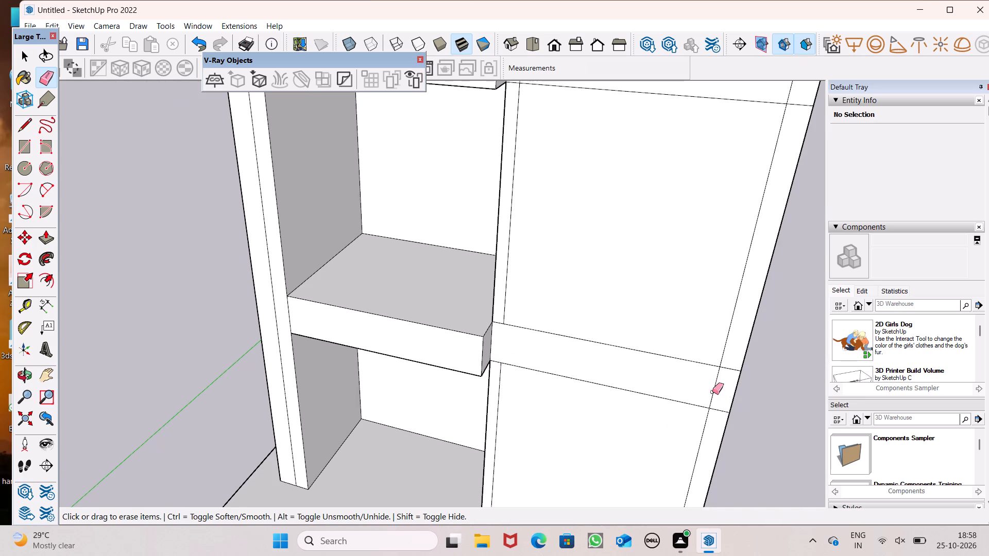
{"action": "left_click_drag", "start_coordinate": [710, 391], "coordinate": [699, 387]}
{"action": "left_click_drag", "start_coordinate": [725, 385], "coordinate": [716, 389]}
{"action": "left_click", "coordinate": [716, 389]}
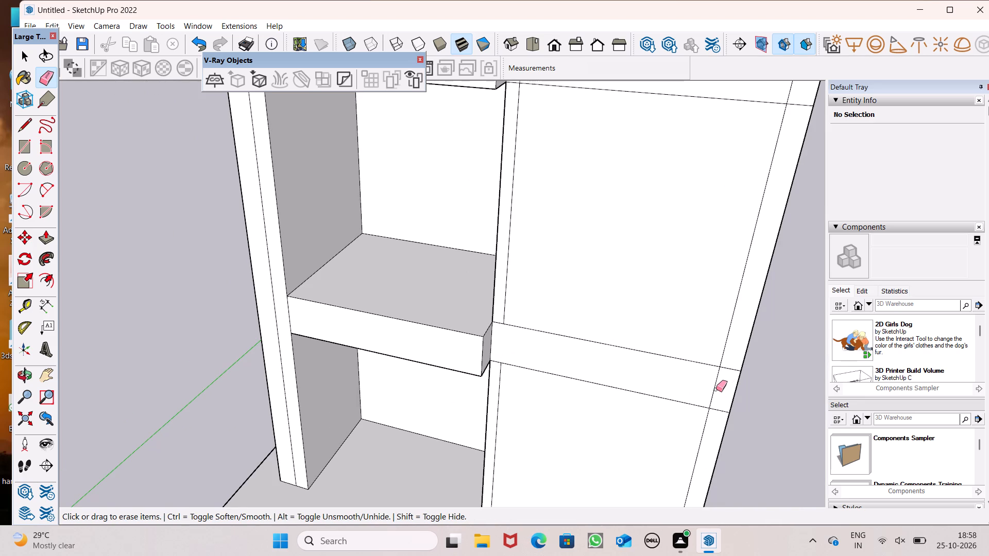
{"action": "left_click", "coordinate": [716, 389]}
Erase the vertical edge lines crossing the roof slab band at both ends of the projecting block's front, undoing a stray erasure.
{"action": "scroll", "coordinate": [676, 380], "scroll_direction": "down", "scroll_amount": 7}
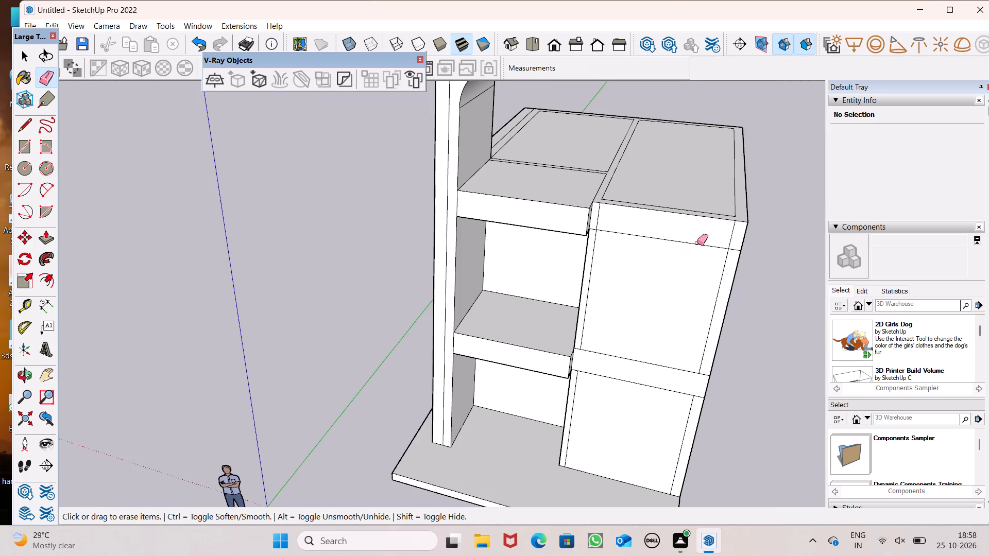
{"action": "scroll", "coordinate": [731, 225], "scroll_direction": "up", "scroll_amount": 4}
{"action": "left_click_drag", "start_coordinate": [735, 230], "coordinate": [738, 236]}
{"action": "left_click_drag", "start_coordinate": [533, 208], "coordinate": [540, 208]}
{"action": "key", "text": "ctrl+z"}
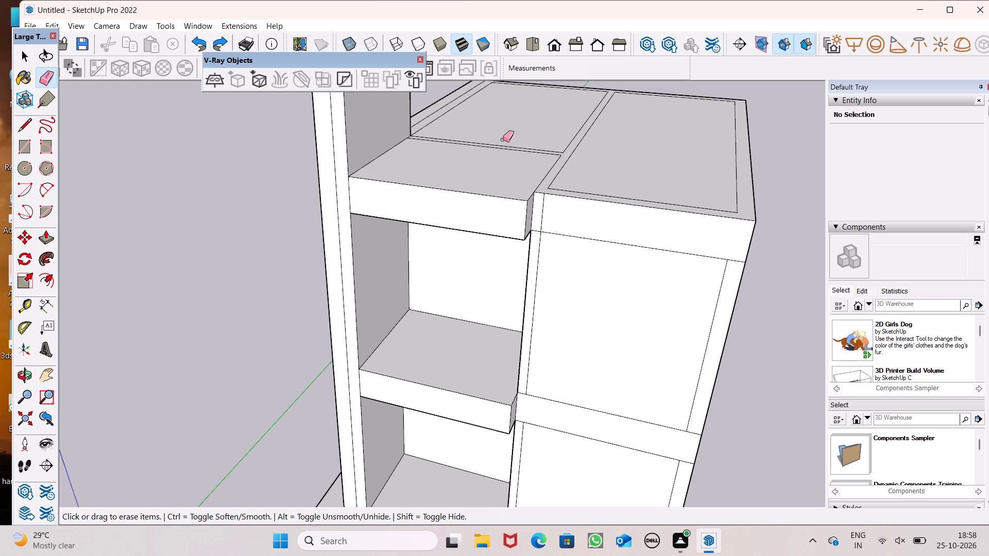
{"action": "scroll", "coordinate": [551, 225], "scroll_direction": "up", "scroll_amount": 6}
{"action": "left_click_drag", "start_coordinate": [542, 220], "coordinate": [532, 229]}
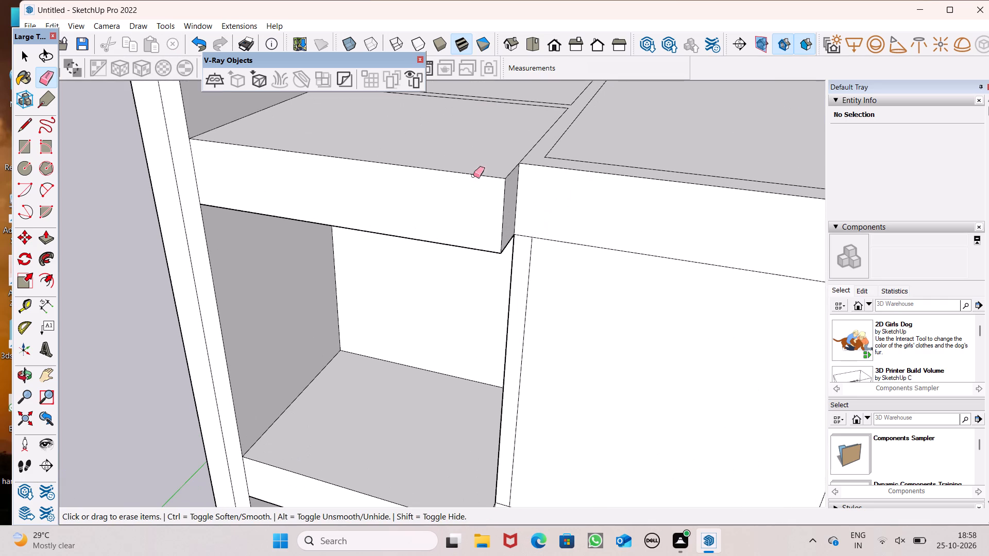
{"action": "scroll", "coordinate": [440, 143], "scroll_direction": "down", "scroll_amount": 8}
Push/Pull the projecting block's roof slab band and intermediate slab band forward 1' 3 5/8", flush with the neighbouring slabs.
{"action": "left_click", "coordinate": [53, 237]}
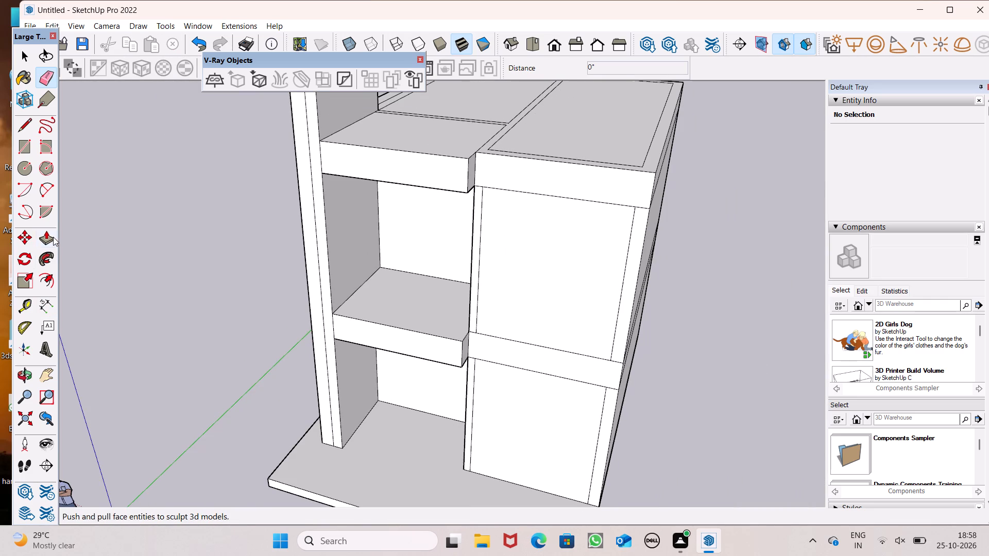
{"action": "scroll", "coordinate": [732, 125], "scroll_direction": "up", "scroll_amount": 5}
{"action": "left_click_drag", "start_coordinate": [338, 182], "coordinate": [320, 195]}
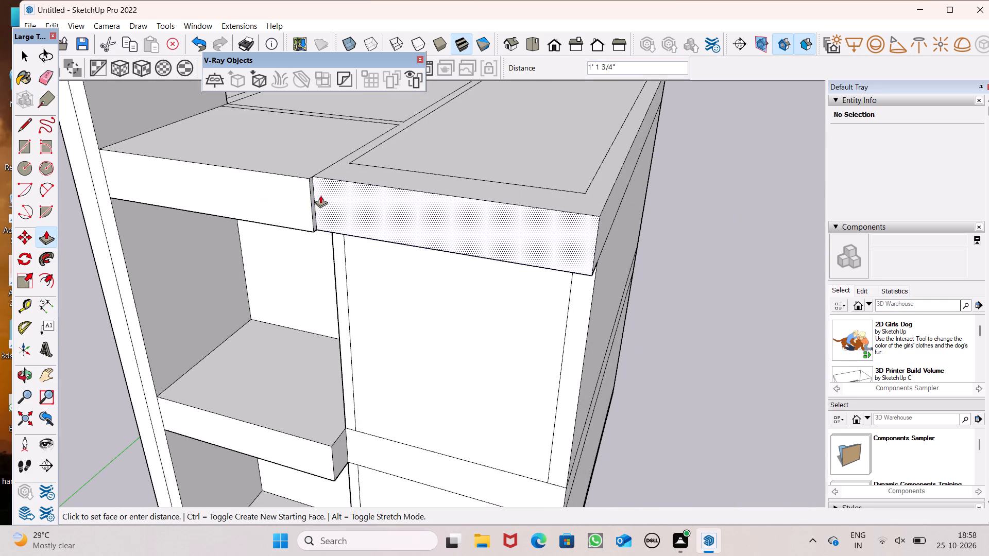
{"action": "left_click_drag", "start_coordinate": [320, 195], "coordinate": [308, 197]}
{"action": "scroll", "coordinate": [540, 163], "scroll_direction": "down", "scroll_amount": 5}
{"action": "scroll", "coordinate": [450, 373], "scroll_direction": "up", "scroll_amount": 4}
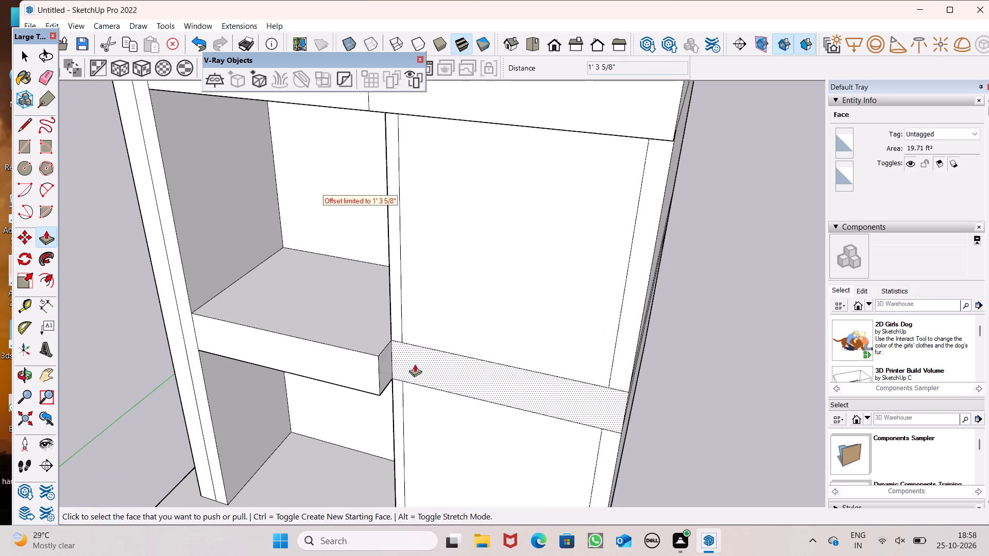
{"action": "left_click_drag", "start_coordinate": [401, 367], "coordinate": [375, 368]}
Examine the extended slab bands and the projecting block's front walls from several angles.
{"action": "scroll", "coordinate": [546, 269], "scroll_direction": "down", "scroll_amount": 6}
{"action": "middle_click_drag", "start_coordinate": [519, 437], "coordinate": [534, 436]}
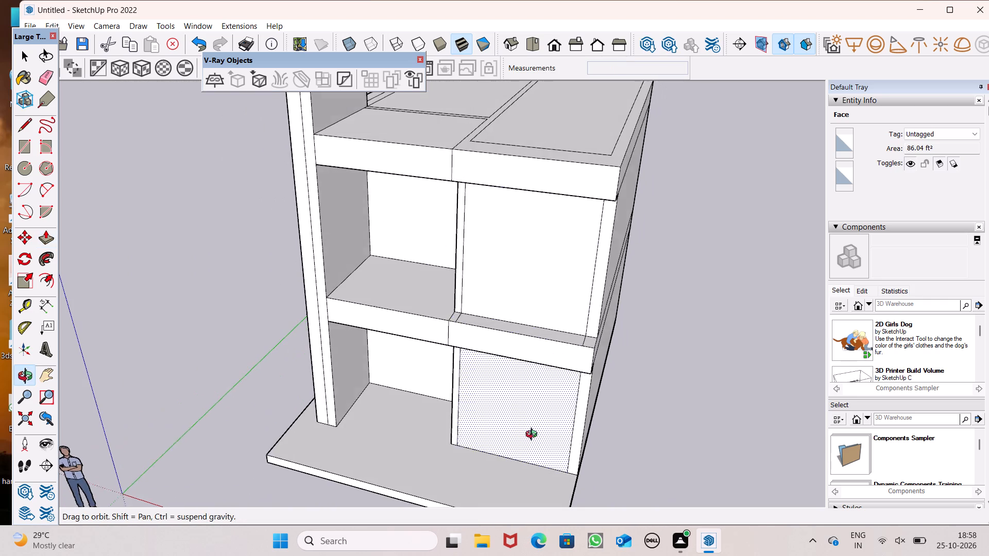
{"action": "middle_click_drag", "start_coordinate": [534, 436], "coordinate": [536, 454]}
{"action": "middle_click_drag", "start_coordinate": [559, 476], "coordinate": [582, 446]}
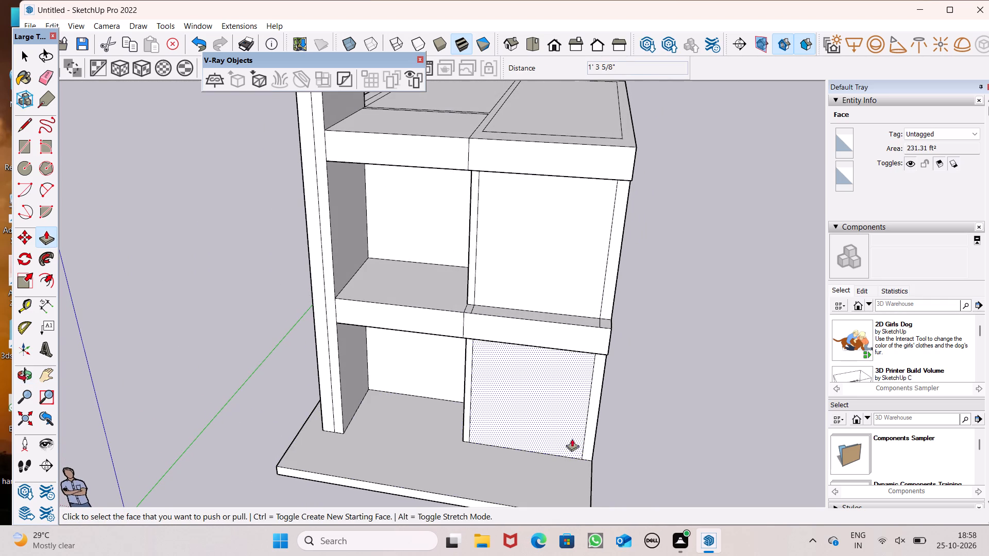
{"action": "middle_click_drag", "start_coordinate": [631, 432], "coordinate": [659, 395]}
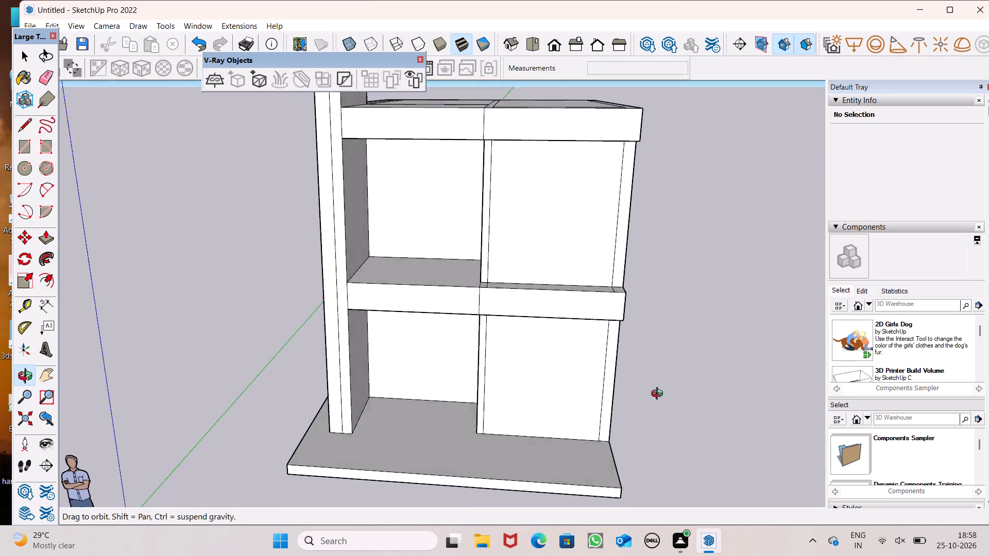
{"action": "middle_click_drag", "start_coordinate": [659, 395], "coordinate": [641, 423]}
{"action": "scroll", "coordinate": [693, 397], "scroll_direction": "up", "scroll_amount": 1}
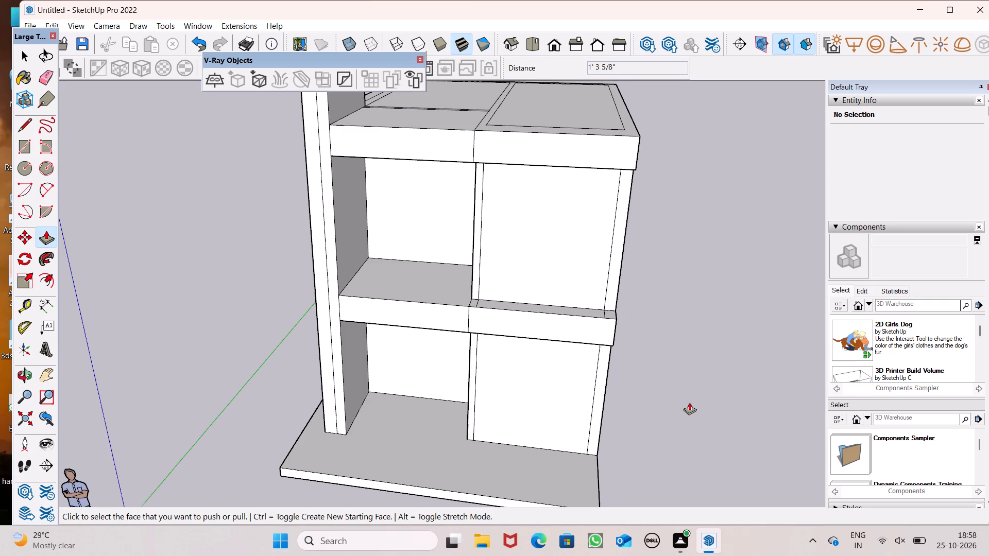
{"action": "middle_click_drag", "start_coordinate": [689, 403], "coordinate": [734, 450]}
{"action": "scroll", "coordinate": [702, 427], "scroll_direction": "up", "scroll_amount": 1}
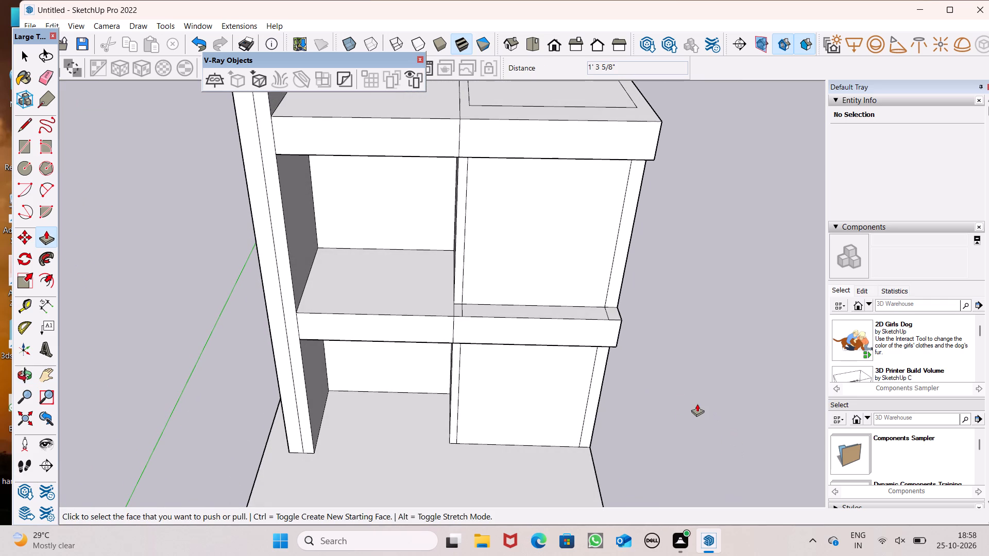
{"action": "scroll", "coordinate": [697, 404], "scroll_direction": "down", "scroll_amount": 1}
{"action": "middle_click_drag", "start_coordinate": [700, 407], "coordinate": [633, 426]}
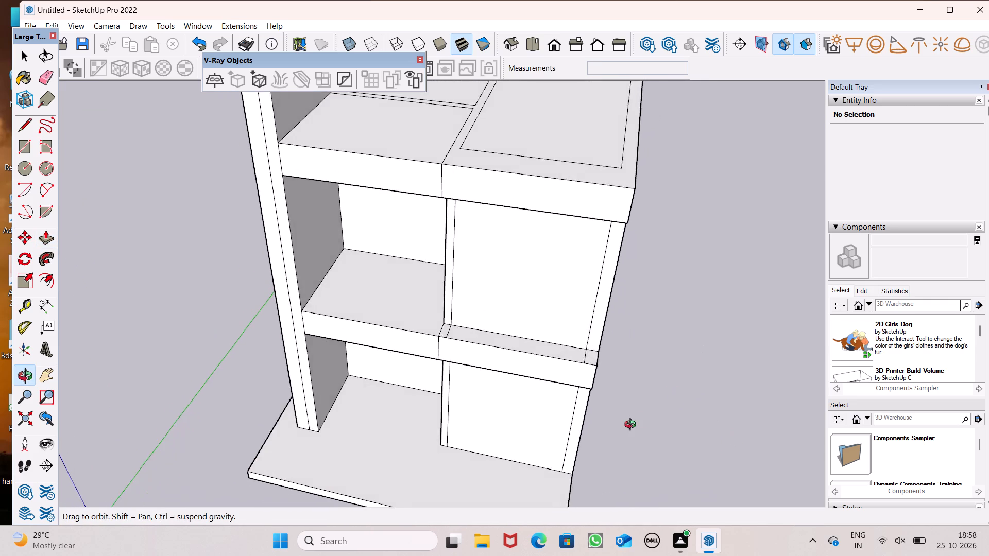
{"action": "middle_click_drag", "start_coordinate": [633, 426], "coordinate": [492, 416]}
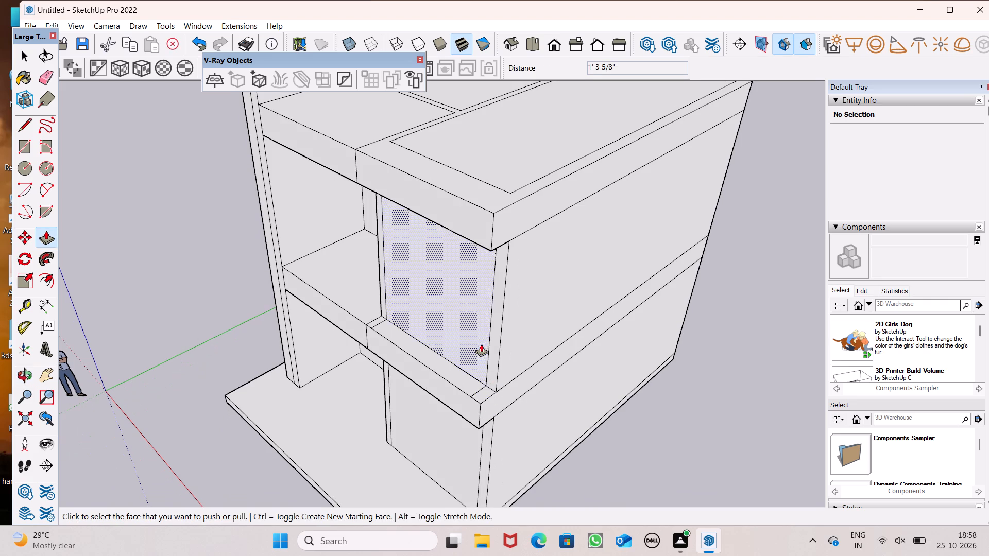
{"action": "middle_click_drag", "start_coordinate": [494, 349], "coordinate": [669, 337]}
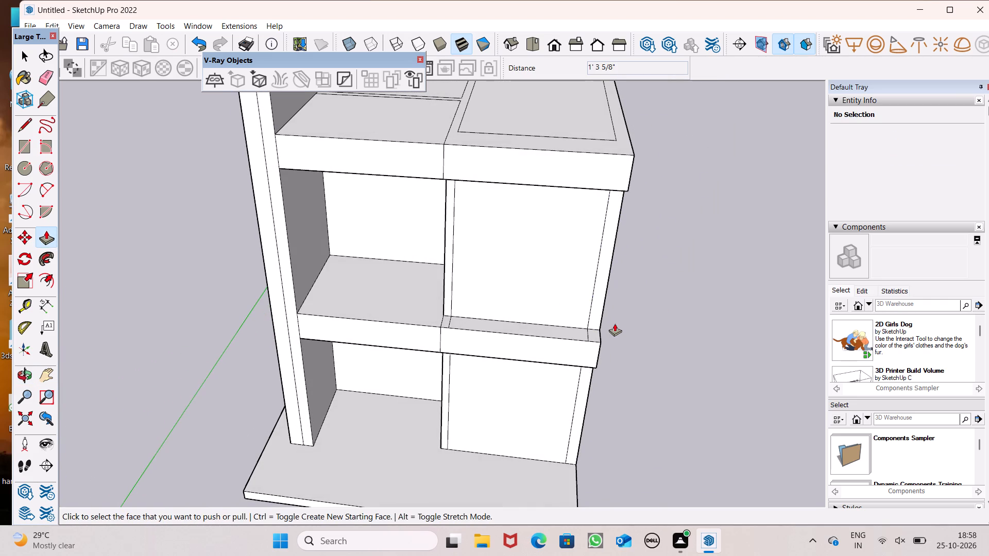
{"action": "middle_click_drag", "start_coordinate": [565, 356], "coordinate": [565, 383]}
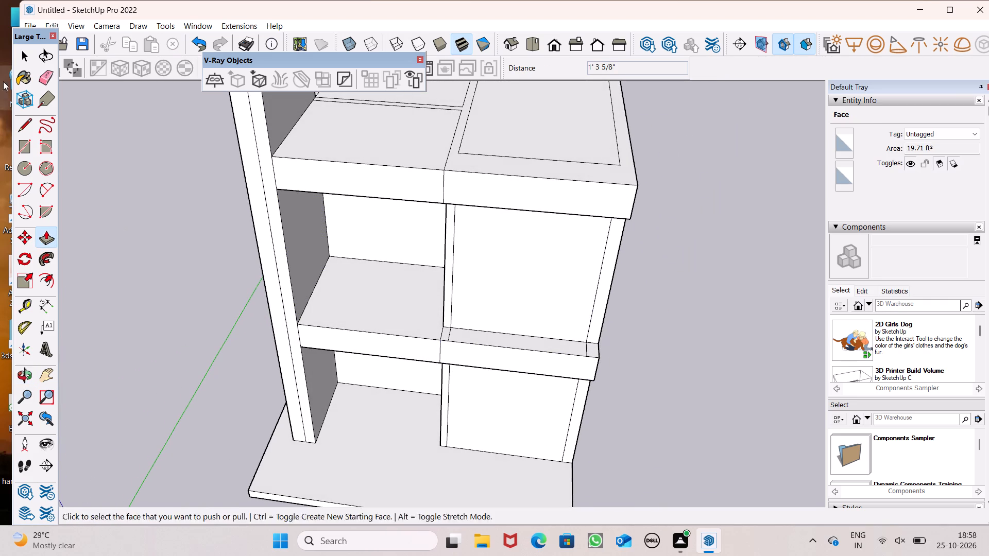
Erase the vertical strip lines on the projecting block's upper-floor wall and the leftover lines on the slab top below it.
{"action": "left_click", "coordinate": [46, 80]}
{"action": "left_click", "coordinate": [451, 316]}
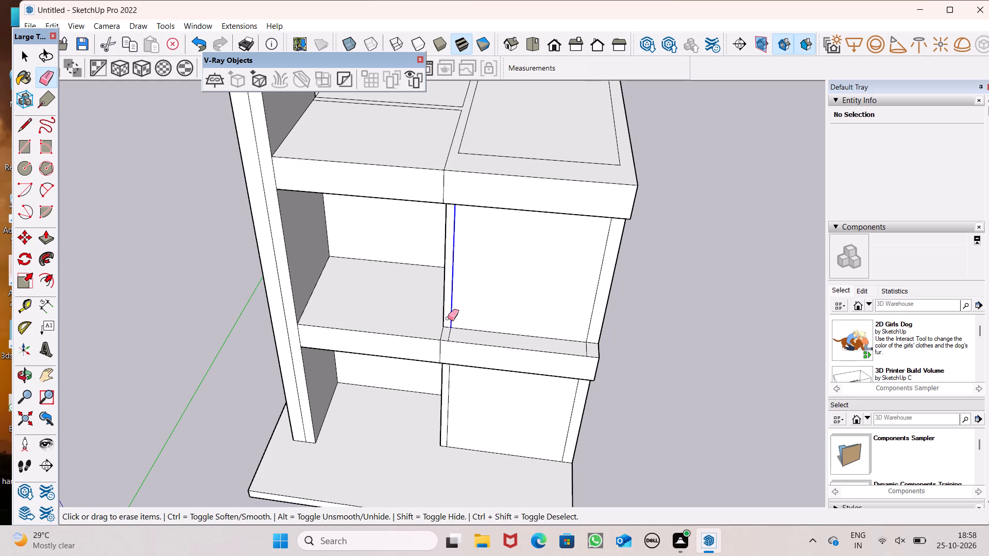
{"action": "left_click_drag", "start_coordinate": [592, 324], "coordinate": [592, 329]}
{"action": "left_click_drag", "start_coordinate": [586, 331], "coordinate": [586, 330]}
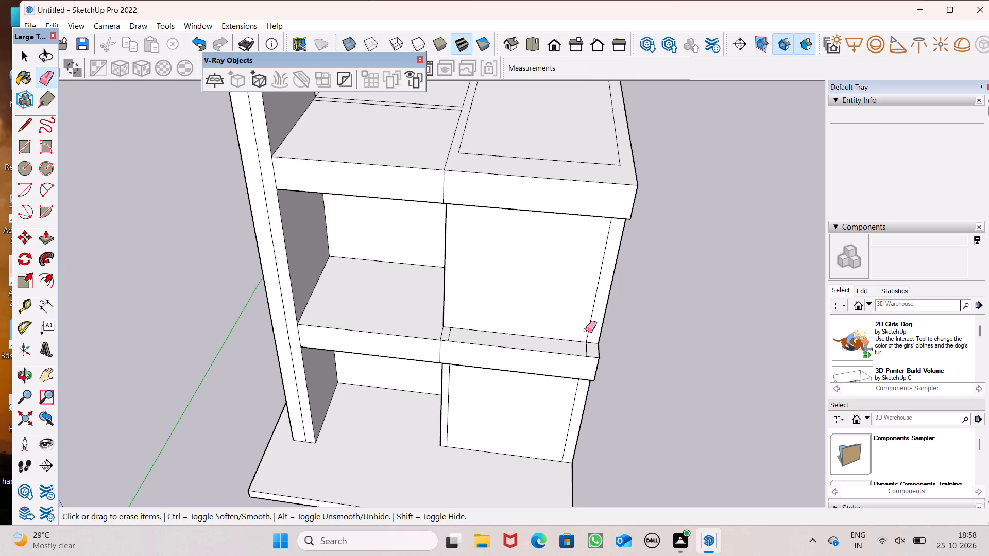
{"action": "left_click_drag", "start_coordinate": [586, 330], "coordinate": [592, 328]}
{"action": "left_click_drag", "start_coordinate": [587, 346], "coordinate": [582, 349]}
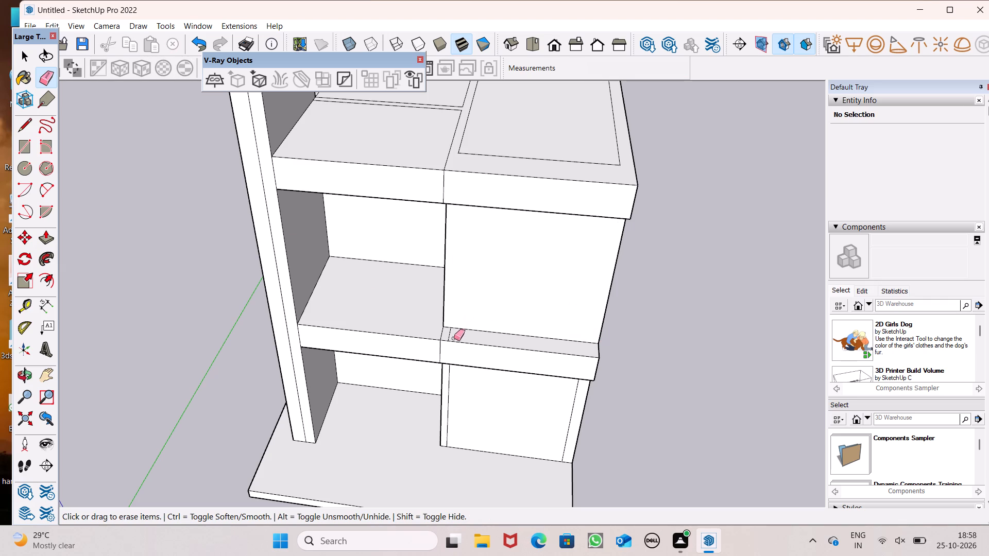
{"action": "left_click", "coordinate": [449, 336]}
{"action": "left_click_drag", "start_coordinate": [445, 333], "coordinate": [440, 334]}
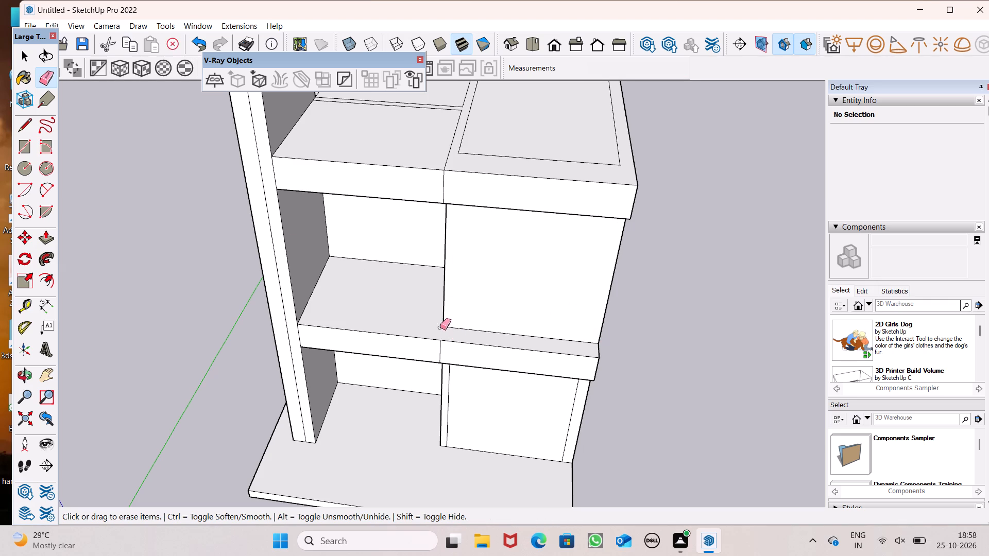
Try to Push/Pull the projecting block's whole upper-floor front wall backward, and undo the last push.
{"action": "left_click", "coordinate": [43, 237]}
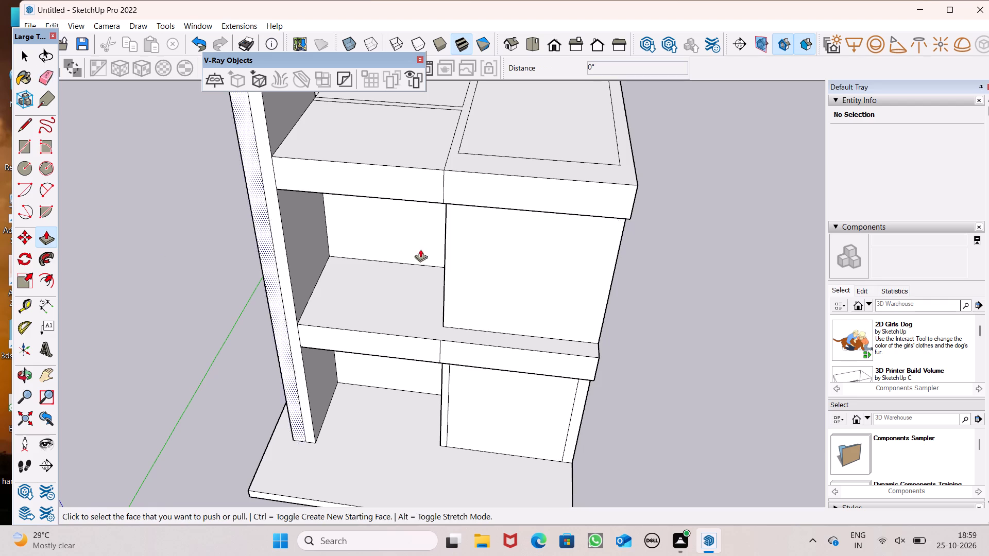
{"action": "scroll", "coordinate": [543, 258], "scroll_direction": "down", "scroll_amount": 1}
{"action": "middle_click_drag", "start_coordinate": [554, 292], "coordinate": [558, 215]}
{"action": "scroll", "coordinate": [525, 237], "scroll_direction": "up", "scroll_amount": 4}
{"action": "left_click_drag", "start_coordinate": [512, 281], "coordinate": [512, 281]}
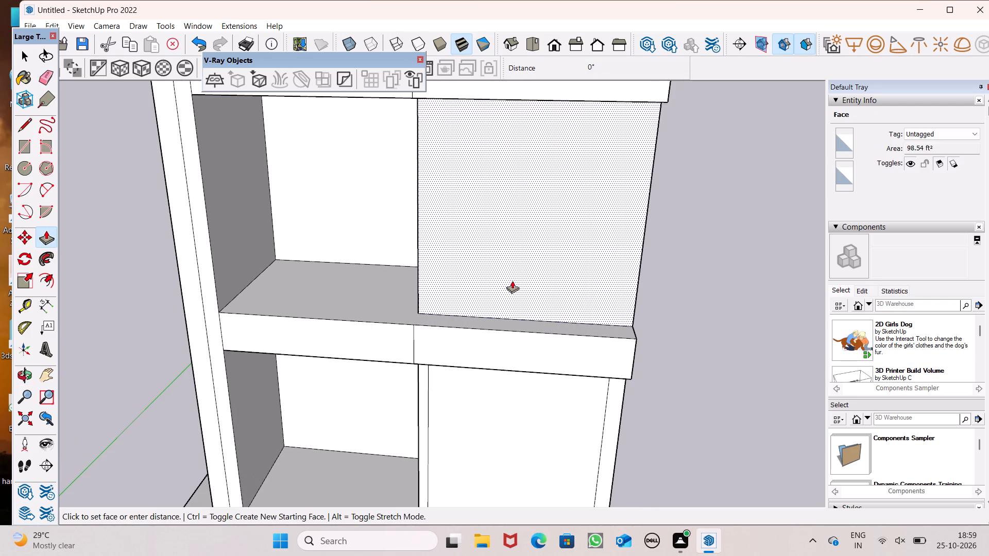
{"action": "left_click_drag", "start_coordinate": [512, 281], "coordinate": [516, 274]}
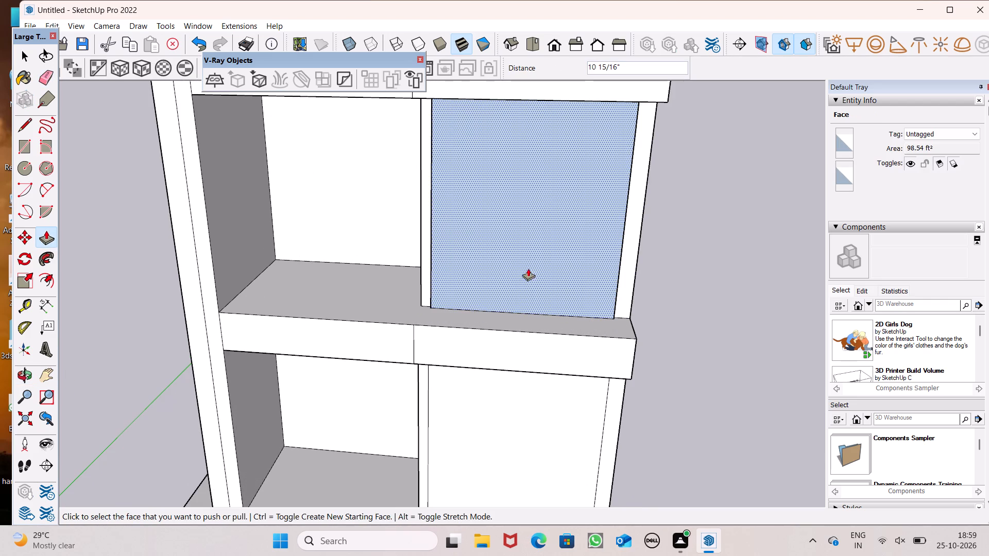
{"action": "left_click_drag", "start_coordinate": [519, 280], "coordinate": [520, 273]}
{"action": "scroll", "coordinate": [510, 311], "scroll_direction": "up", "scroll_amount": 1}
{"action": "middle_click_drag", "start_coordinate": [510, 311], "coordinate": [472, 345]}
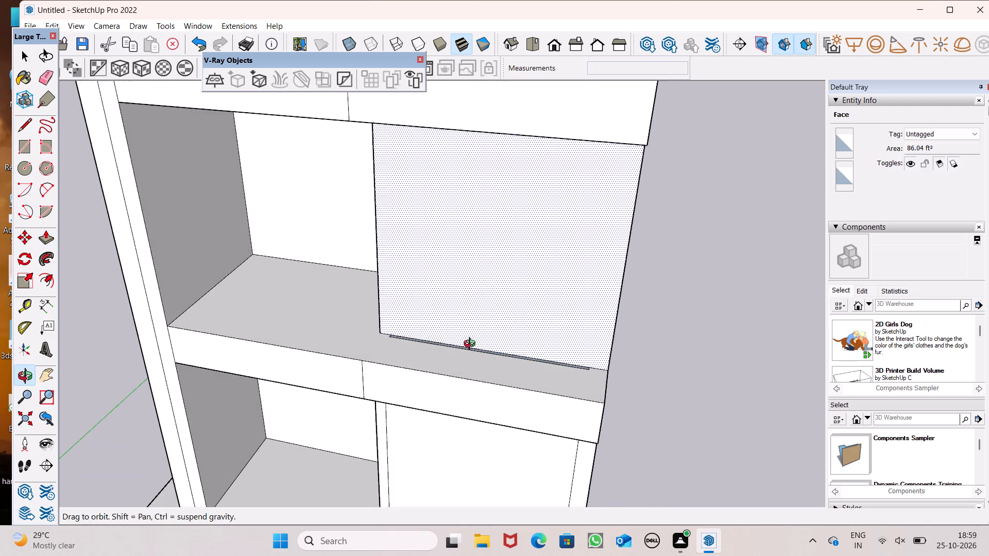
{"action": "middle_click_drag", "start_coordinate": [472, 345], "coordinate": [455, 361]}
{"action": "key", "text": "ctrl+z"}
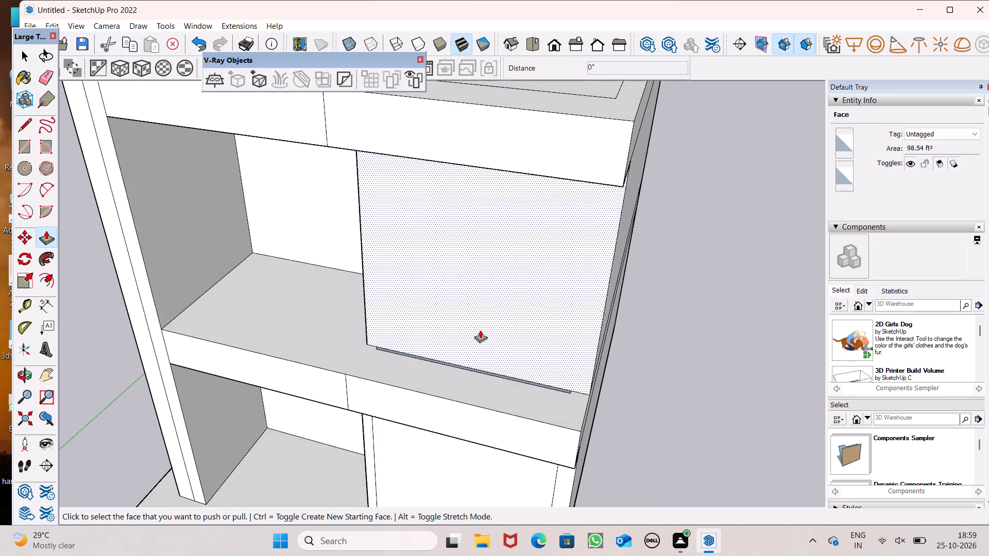
Push/Pull the upper-floor wall's surrounding frame face back 11 3/4" and its inner panel back 1' 1 11/16", flush with the frame.
{"action": "middle_click_drag", "start_coordinate": [455, 334], "coordinate": [586, 369]}
{"action": "scroll", "coordinate": [475, 345], "scroll_direction": "up", "scroll_amount": 6}
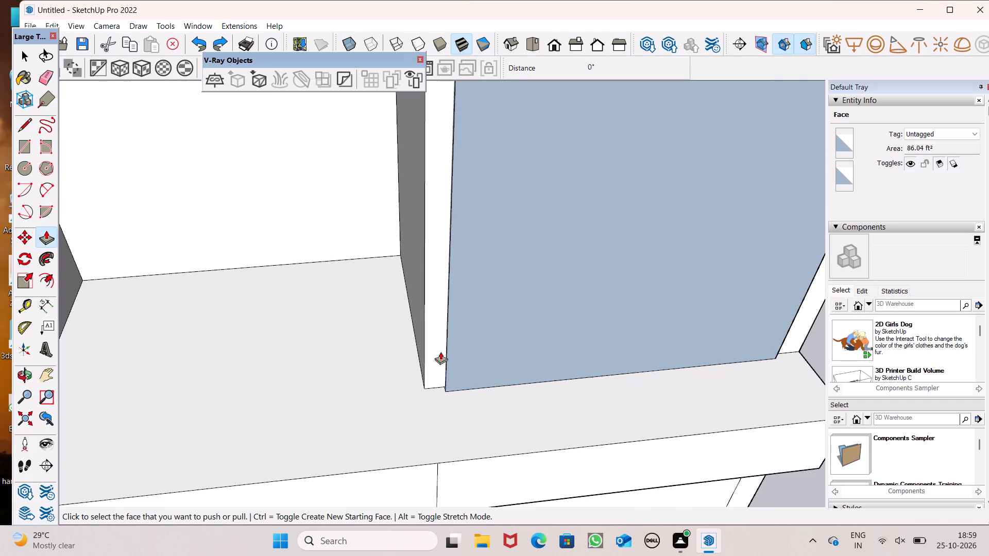
{"action": "left_click_drag", "start_coordinate": [434, 359], "coordinate": [428, 331]}
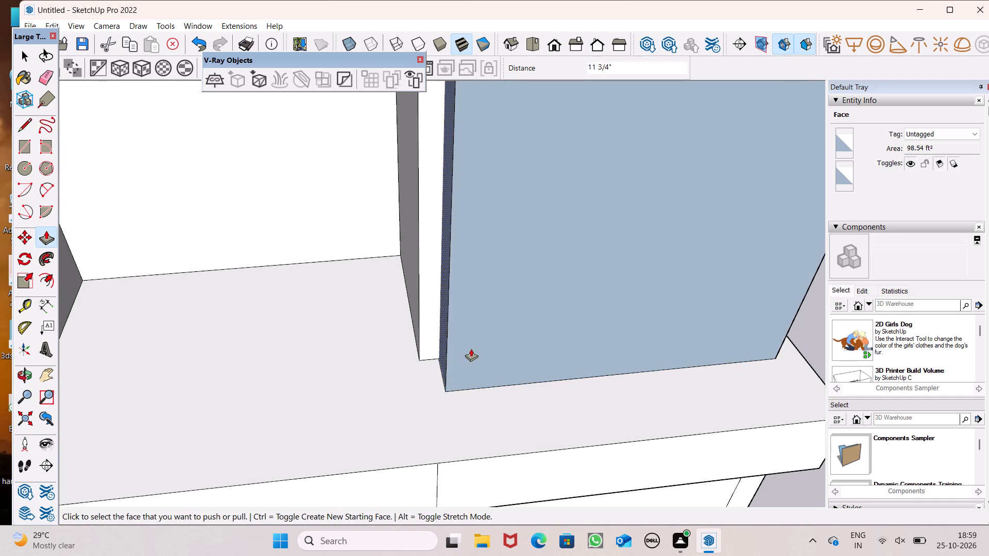
{"action": "scroll", "coordinate": [472, 347], "scroll_direction": "down", "scroll_amount": 2}
{"action": "middle_click_drag", "start_coordinate": [478, 355], "coordinate": [474, 332]}
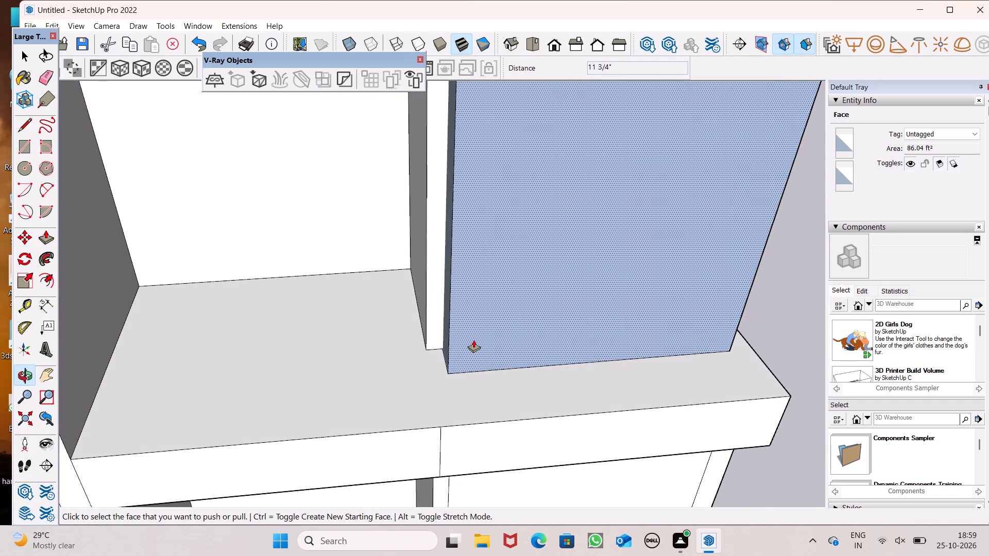
{"action": "left_click_drag", "start_coordinate": [473, 340], "coordinate": [446, 324]}
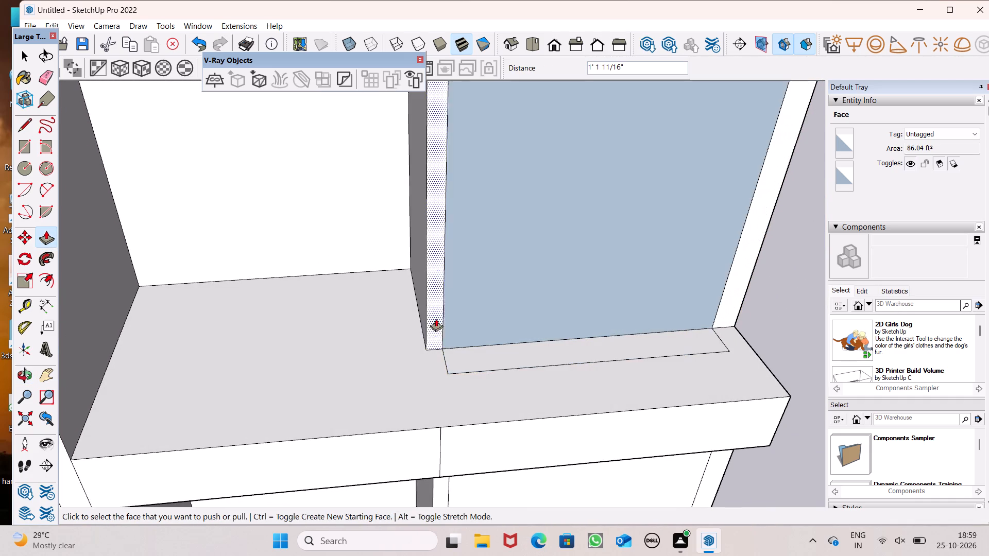
Erase the leftover rectangular outline on the intermediate slab's top in front of the recessed upper-floor panel.
{"action": "scroll", "coordinate": [398, 317], "scroll_direction": "down", "scroll_amount": 5}
{"action": "middle_click_drag", "start_coordinate": [466, 362], "coordinate": [425, 376]}
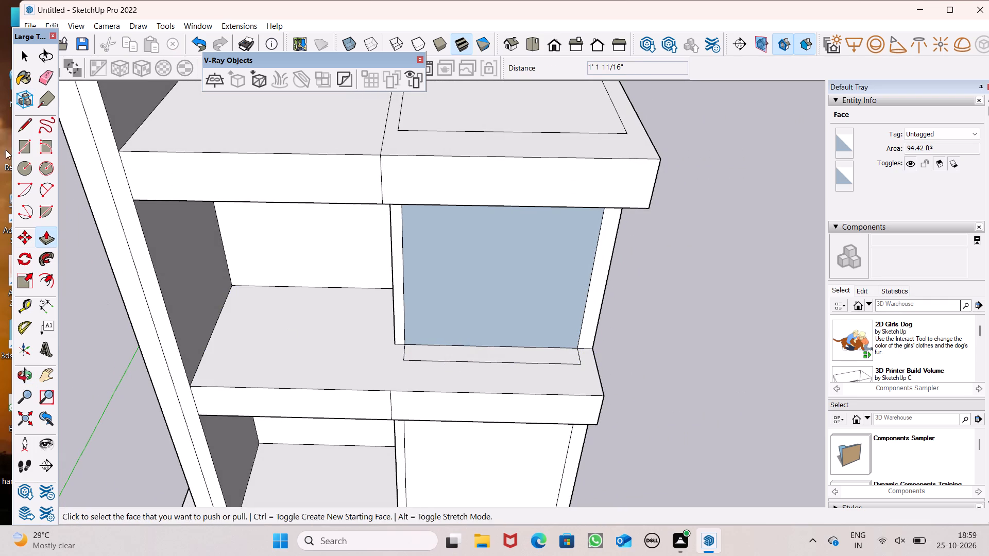
{"action": "left_click", "coordinate": [40, 80]}
{"action": "left_click_drag", "start_coordinate": [393, 358], "coordinate": [417, 358]}
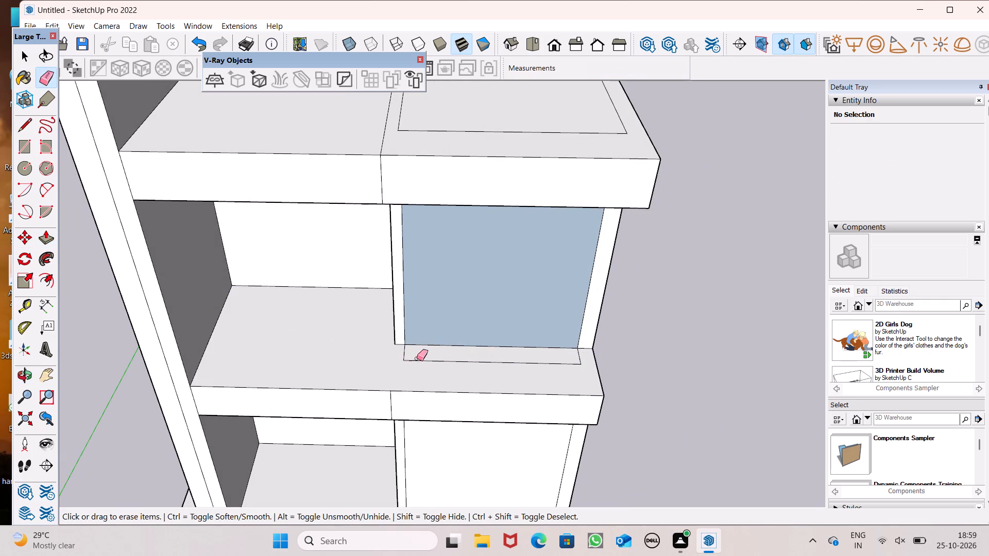
{"action": "left_click_drag", "start_coordinate": [417, 358], "coordinate": [581, 360]}
{"action": "scroll", "coordinate": [537, 352], "scroll_direction": "down", "scroll_amount": 3}
{"action": "key", "text": "space"}
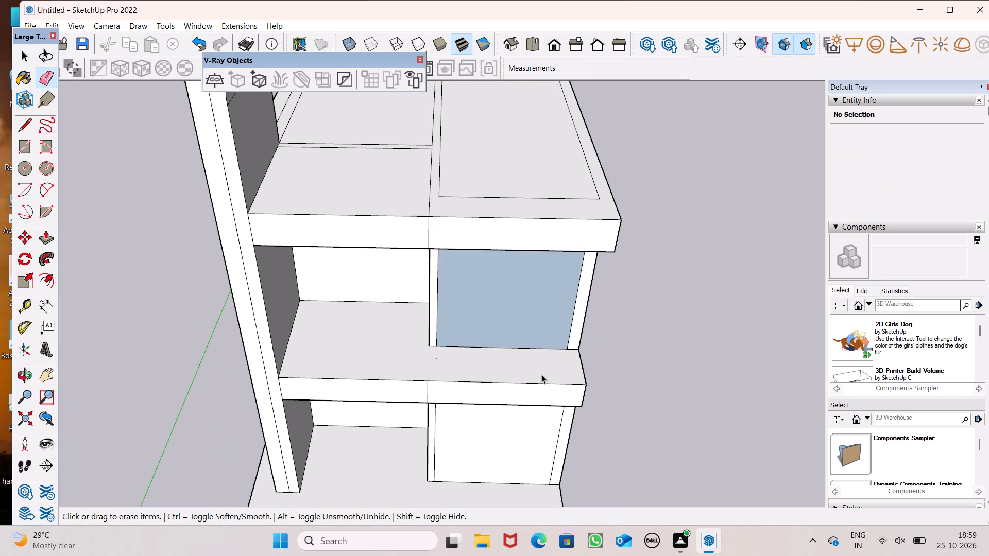
Paint the projecting block's recessed upper-floor panel with Color M00 from the Colors material collection.
{"action": "middle_click_drag", "start_coordinate": [541, 375], "coordinate": [528, 270]}
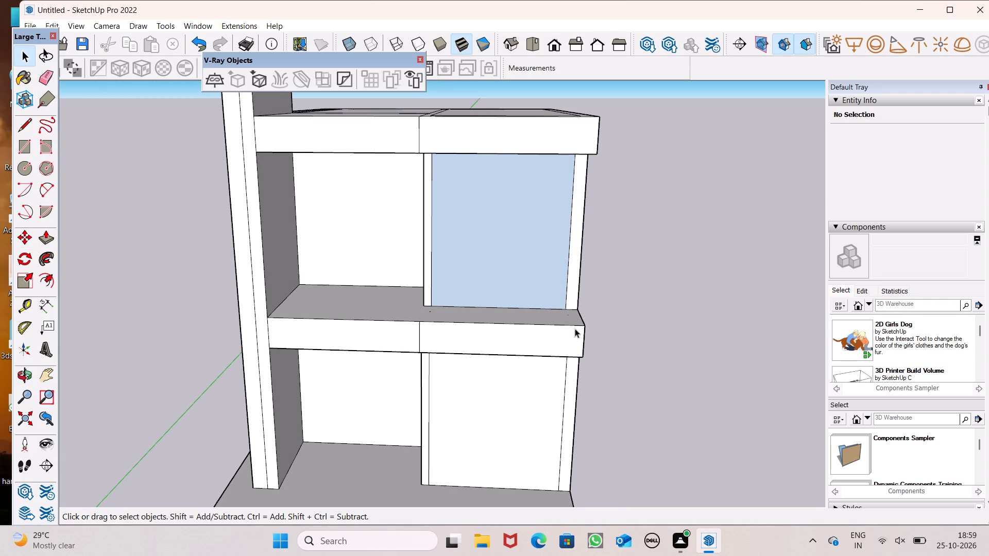
{"action": "scroll", "coordinate": [633, 314], "scroll_direction": "down", "scroll_amount": 2}
{"action": "scroll", "coordinate": [874, 347], "scroll_direction": "down", "scroll_amount": 3}
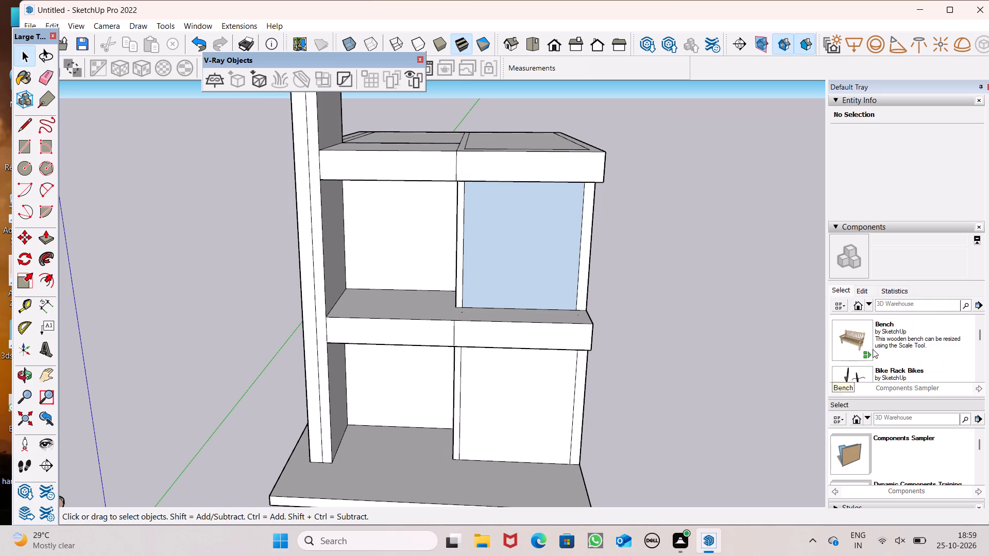
{"action": "scroll", "coordinate": [873, 349], "scroll_direction": "down", "scroll_amount": 7}
{"action": "scroll", "coordinate": [874, 324], "scroll_direction": "down", "scroll_amount": 19}
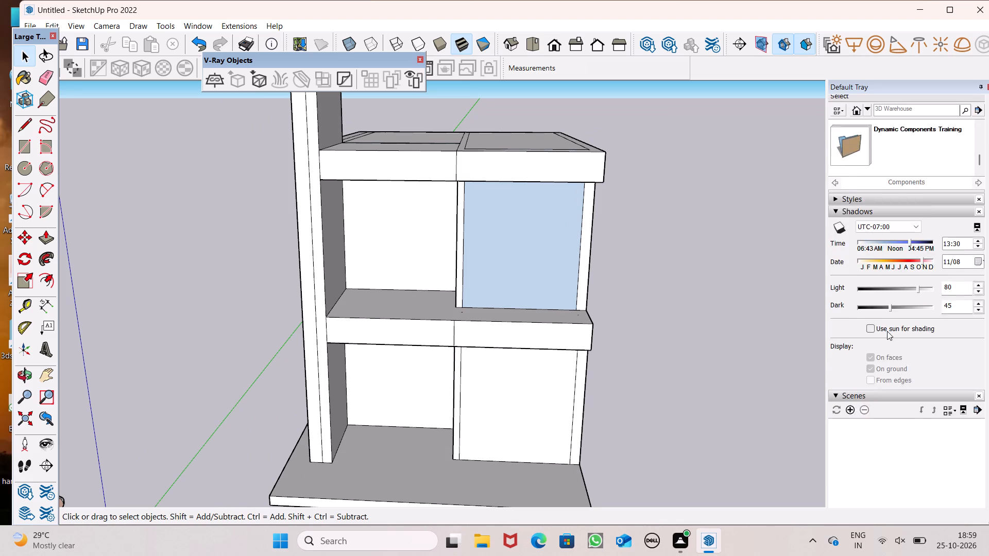
{"action": "scroll", "coordinate": [837, 436], "scroll_direction": "down", "scroll_amount": 4}
{"action": "scroll", "coordinate": [827, 355], "scroll_direction": "down", "scroll_amount": 3}
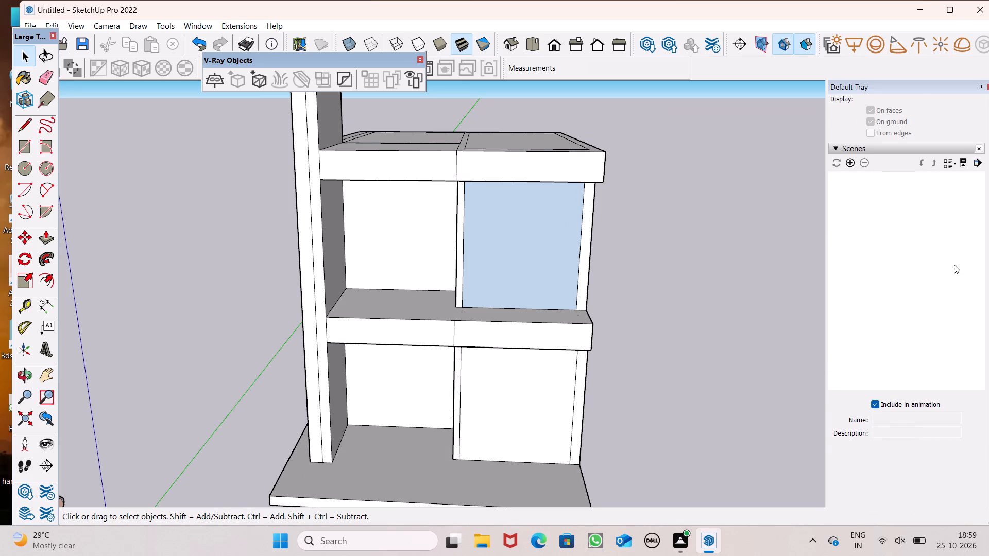
{"action": "scroll", "coordinate": [937, 247], "scroll_direction": "down", "scroll_amount": 5}
{"action": "left_click", "coordinate": [905, 318]}
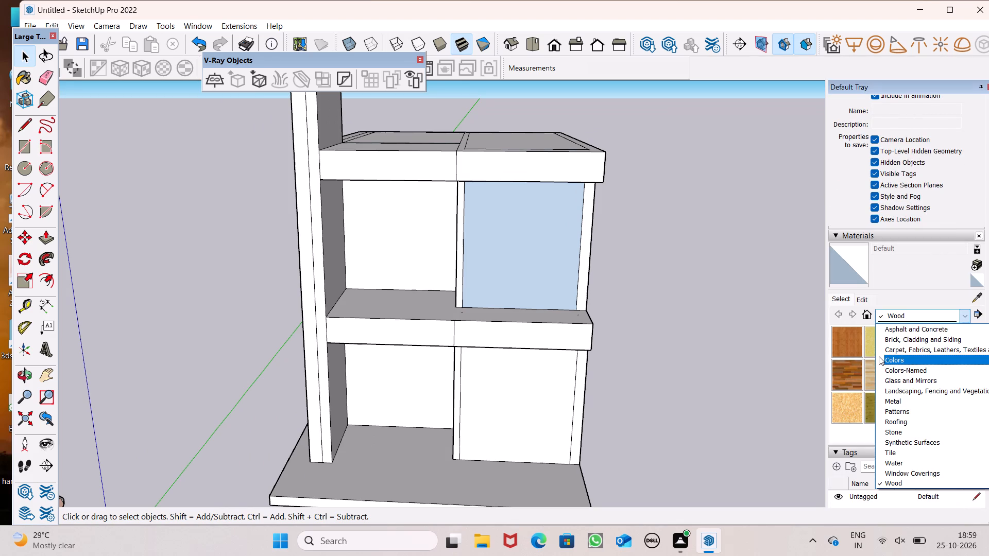
{"action": "left_click", "coordinate": [879, 358]}
{"action": "scroll", "coordinate": [859, 371], "scroll_direction": "down", "scroll_amount": 4}
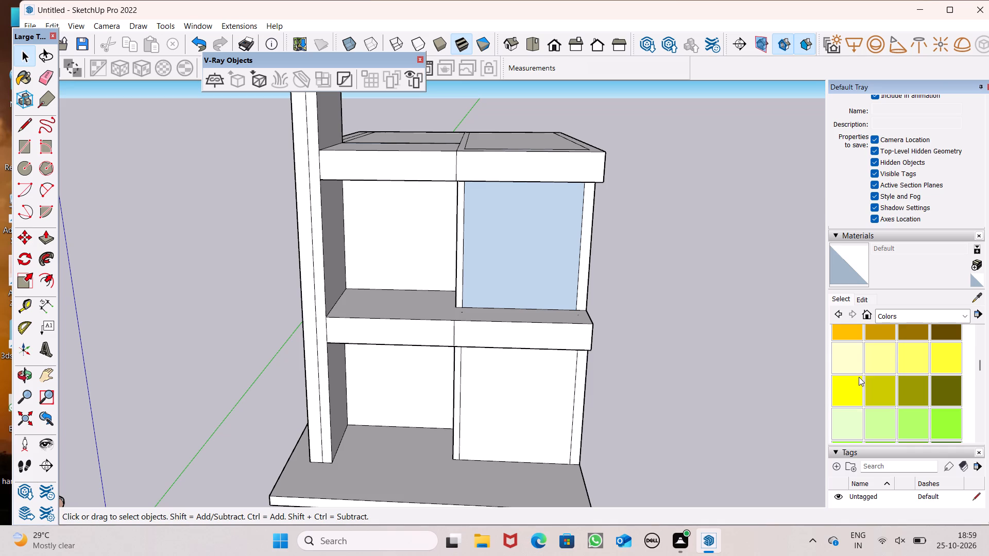
{"action": "scroll", "coordinate": [859, 380], "scroll_direction": "down", "scroll_amount": 10}
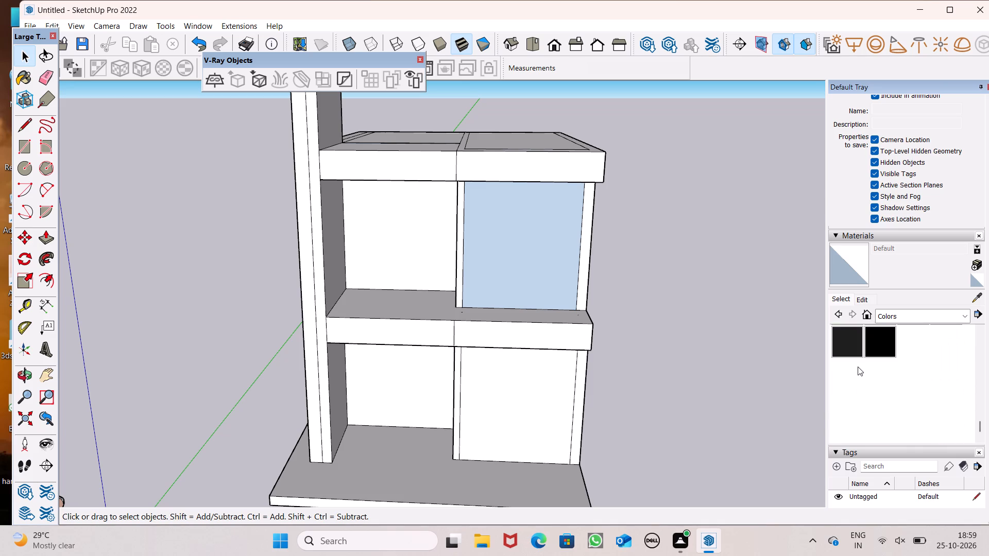
{"action": "scroll", "coordinate": [859, 367], "scroll_direction": "up", "scroll_amount": 1}
{"action": "left_click", "coordinate": [858, 347]}
{"action": "left_click", "coordinate": [516, 275]}
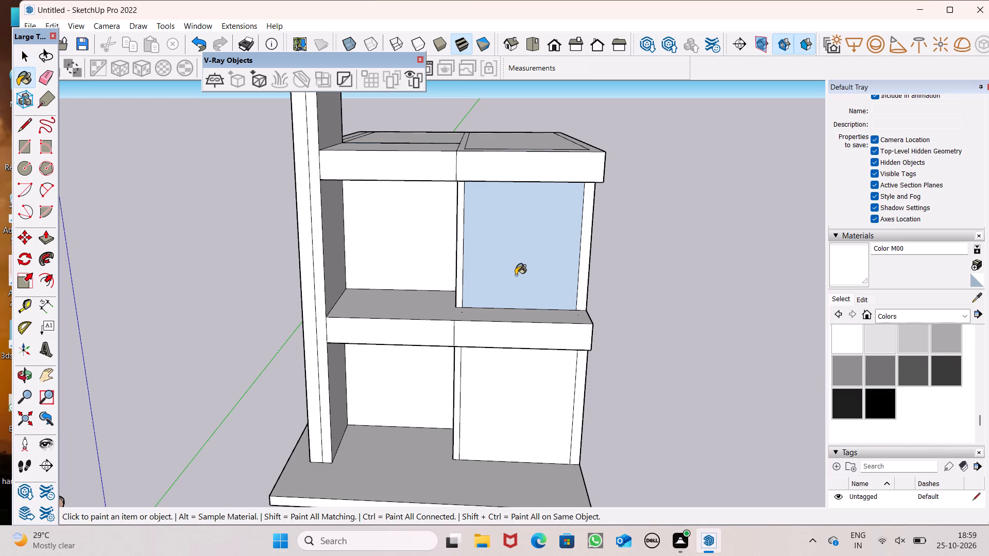
{"action": "scroll", "coordinate": [568, 265], "scroll_direction": "up", "scroll_amount": 6}
{"action": "left_click", "coordinate": [560, 260]}
{"action": "scroll", "coordinate": [549, 354], "scroll_direction": "down", "scroll_amount": 3}
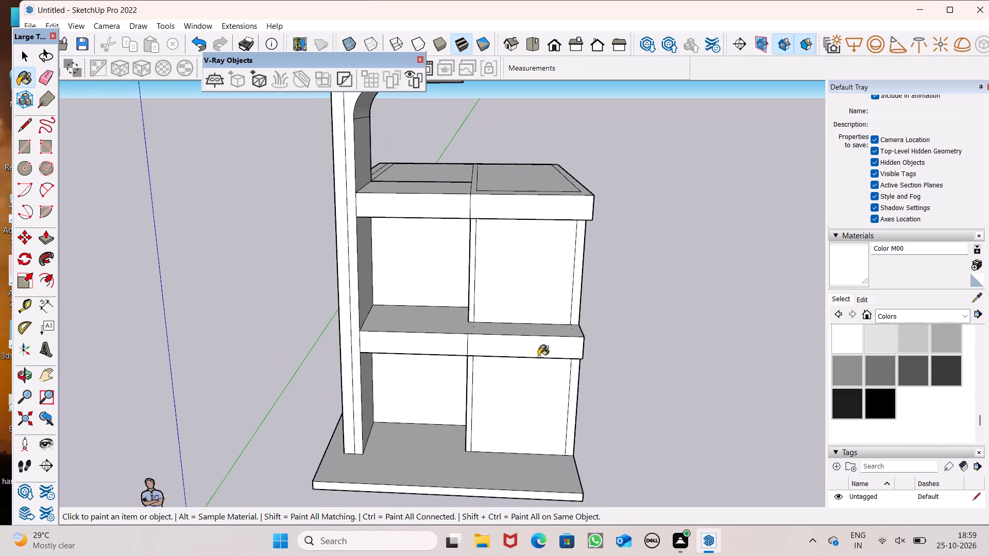
{"action": "key", "text": "space"}
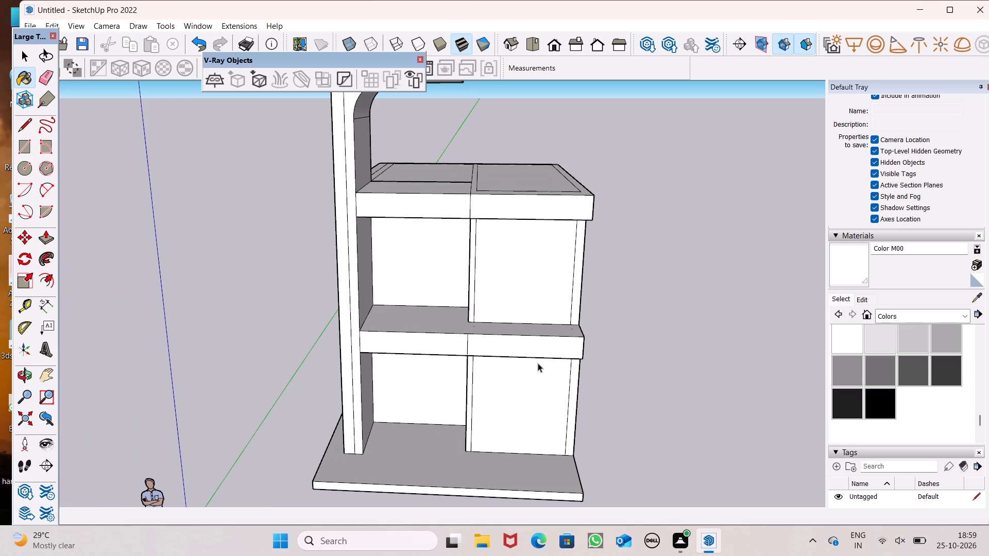
Push/Pull the narrow strip at the outer edge of the projecting block's upper-floor wall forward 3' 2 5/16", flush with the slab fronts.
{"action": "scroll", "coordinate": [538, 363], "scroll_direction": "down", "scroll_amount": 1}
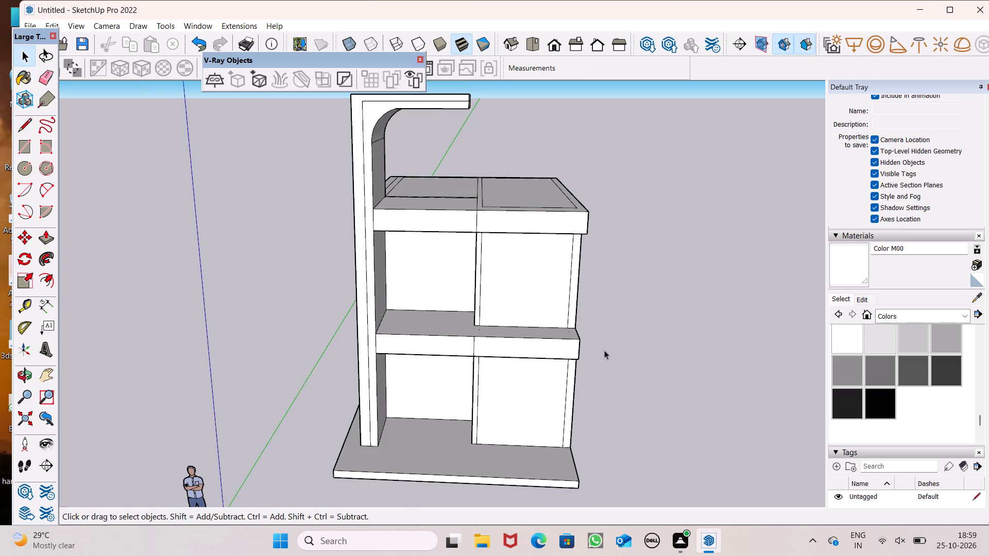
{"action": "scroll", "coordinate": [604, 350], "scroll_direction": "down", "scroll_amount": 1}
{"action": "middle_click_drag", "start_coordinate": [605, 341], "coordinate": [605, 348]}
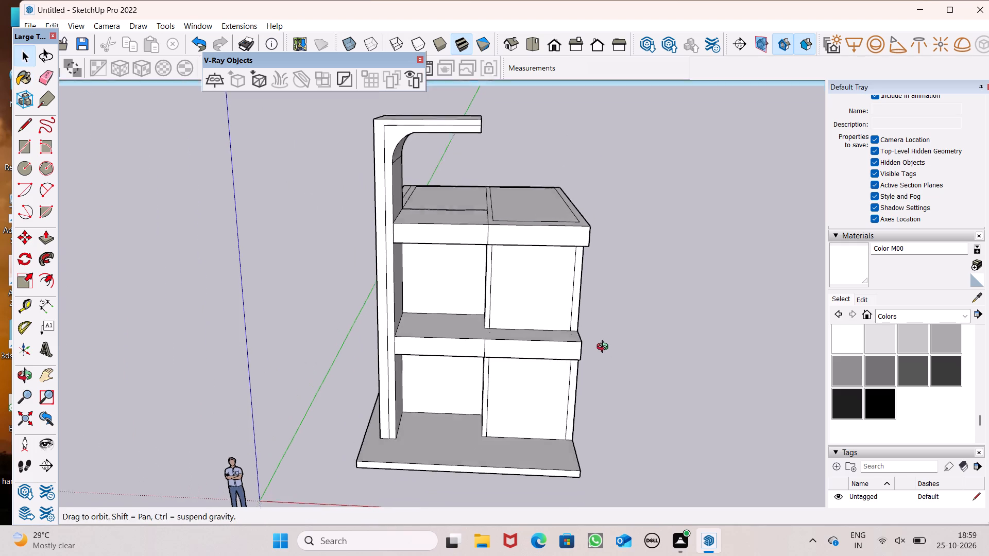
{"action": "middle_click_drag", "start_coordinate": [605, 348], "coordinate": [606, 355]}
{"action": "scroll", "coordinate": [606, 354], "scroll_direction": "up", "scroll_amount": 2}
{"action": "scroll", "coordinate": [572, 326], "scroll_direction": "down", "scroll_amount": 2}
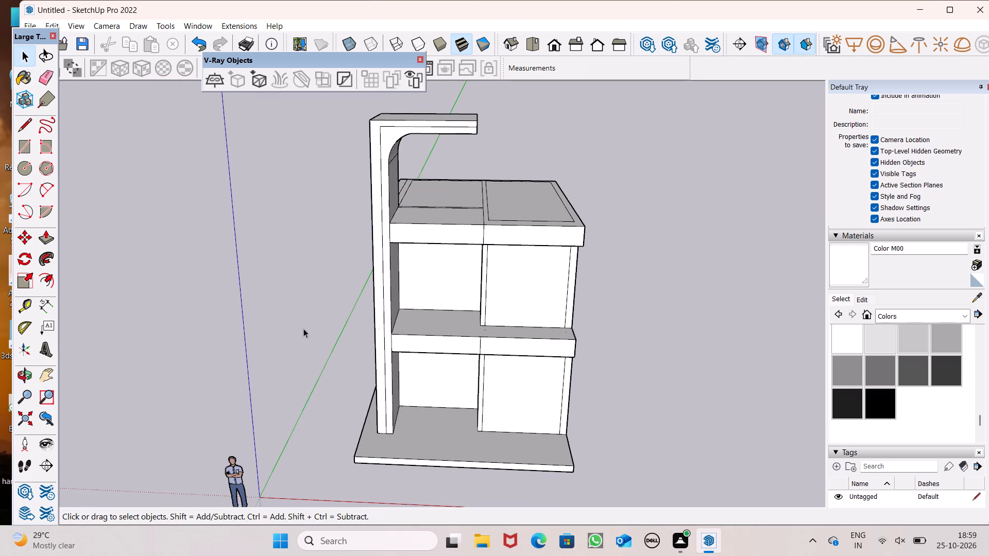
{"action": "left_click", "coordinate": [43, 239]}
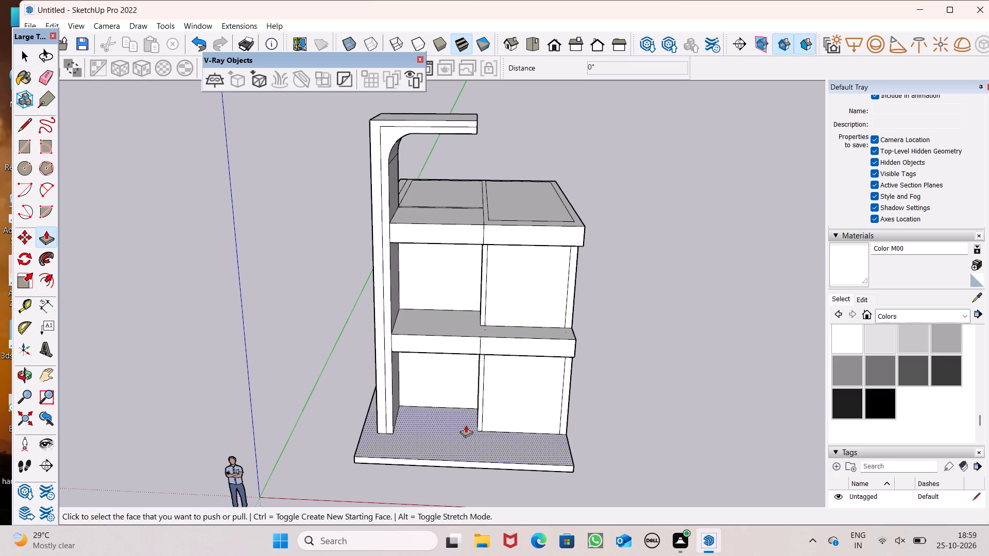
{"action": "scroll", "coordinate": [517, 427], "scroll_direction": "up", "scroll_amount": 1}
{"action": "scroll", "coordinate": [553, 384], "scroll_direction": "down", "scroll_amount": 1}
{"action": "middle_click_drag", "start_coordinate": [612, 420], "coordinate": [584, 450]}
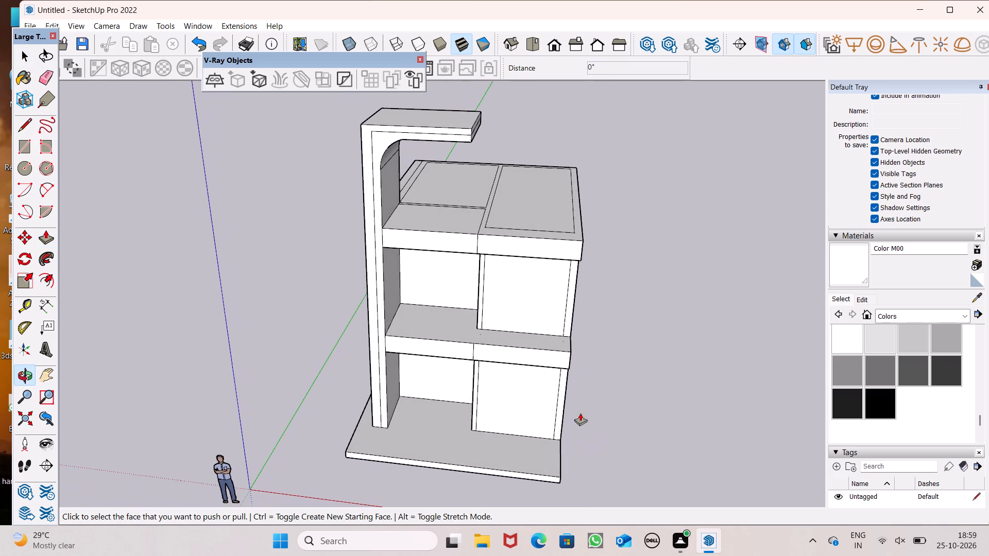
{"action": "scroll", "coordinate": [592, 319], "scroll_direction": "up", "scroll_amount": 10}
{"action": "left_click_drag", "start_coordinate": [544, 342], "coordinate": [533, 403]}
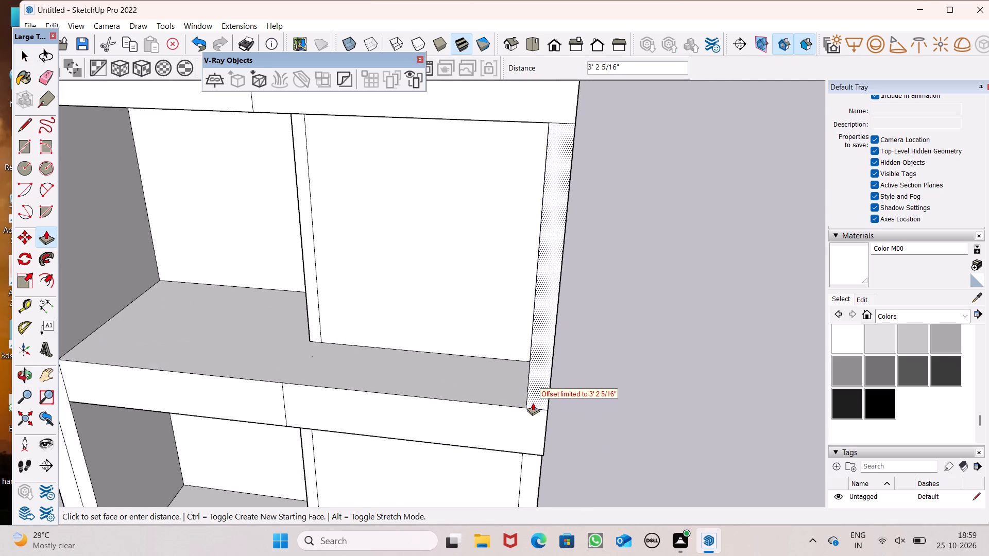
{"action": "left_click_drag", "start_coordinate": [533, 403], "coordinate": [532, 411]}
Push/Pull the matching outer-edge strip of the ground-floor wall forward 1' 3 5/8", flush with the intermediate slab's front.
{"action": "scroll", "coordinate": [529, 325], "scroll_direction": "down", "scroll_amount": 6}
{"action": "scroll", "coordinate": [558, 293], "scroll_direction": "down", "scroll_amount": 5}
{"action": "scroll", "coordinate": [547, 442], "scroll_direction": "up", "scroll_amount": 3}
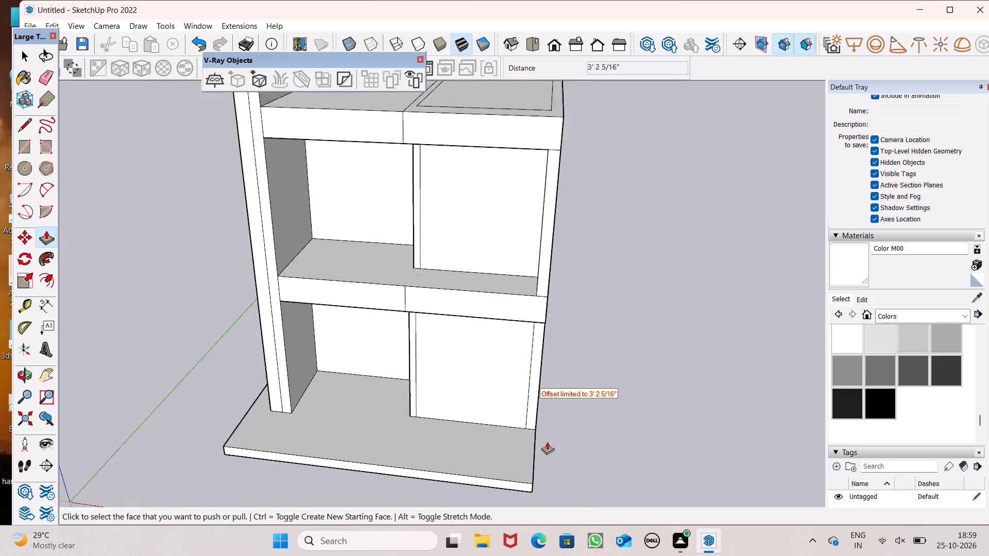
{"action": "scroll", "coordinate": [547, 442], "scroll_direction": "up", "scroll_amount": 5}
{"action": "left_click_drag", "start_coordinate": [524, 418], "coordinate": [524, 446]}
Examine the extended outer edge walls on both floors from the side, above and front.
{"action": "middle_click_drag", "start_coordinate": [520, 408], "coordinate": [333, 459]}
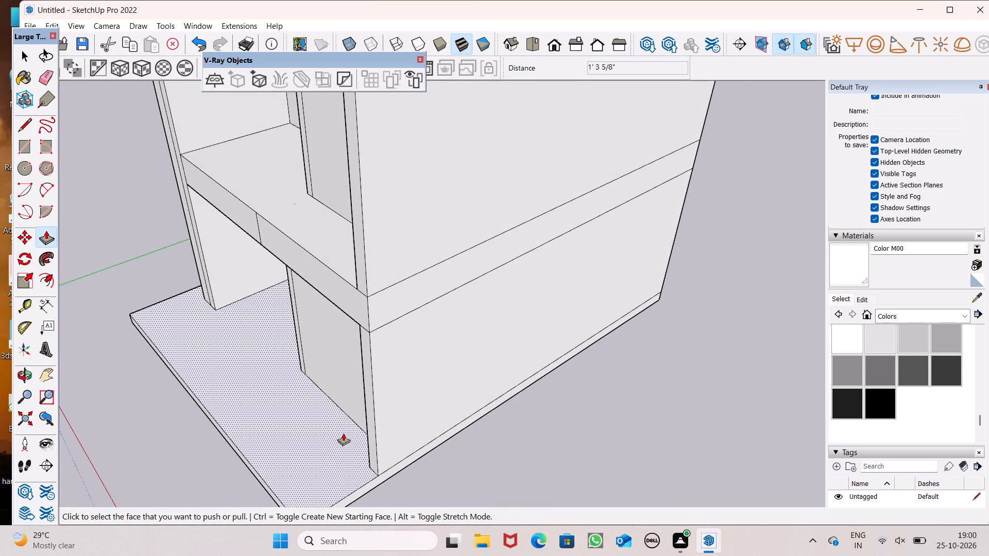
{"action": "scroll", "coordinate": [357, 408], "scroll_direction": "up", "scroll_amount": 1}
{"action": "scroll", "coordinate": [363, 400], "scroll_direction": "down", "scroll_amount": 4}
{"action": "middle_click_drag", "start_coordinate": [410, 472], "coordinate": [508, 492]}
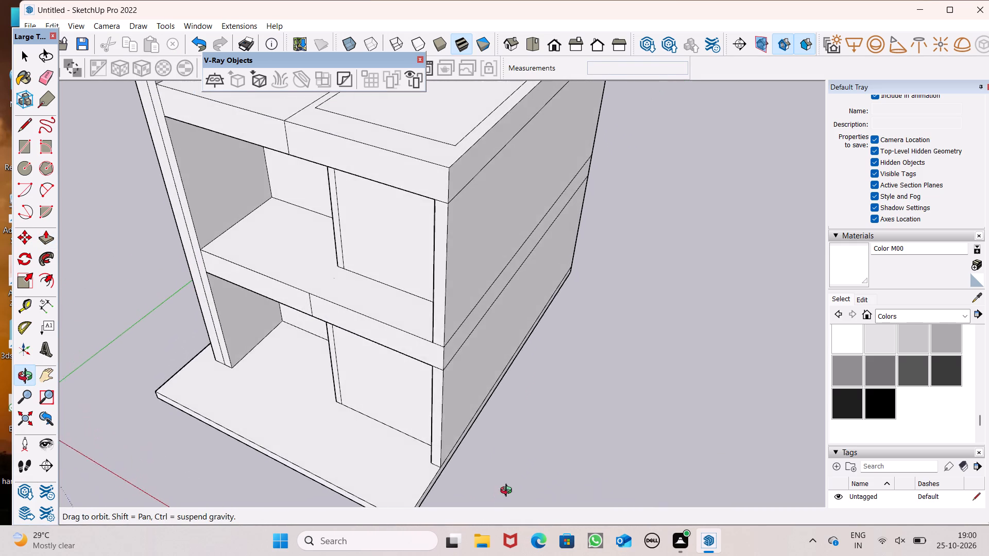
{"action": "middle_click_drag", "start_coordinate": [508, 492], "coordinate": [527, 489]}
{"action": "scroll", "coordinate": [501, 464], "scroll_direction": "down", "scroll_amount": 3}
{"action": "middle_click_drag", "start_coordinate": [421, 513], "coordinate": [497, 455]}
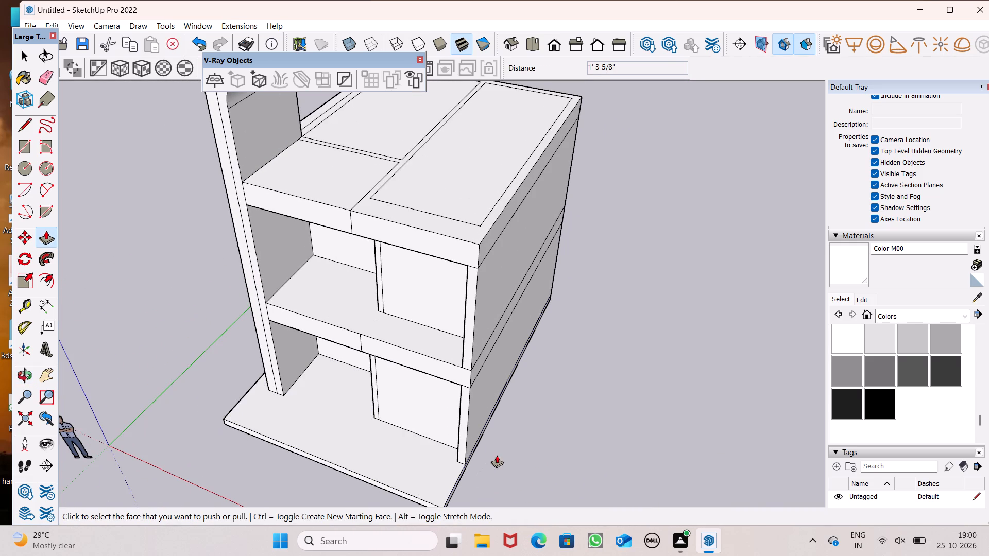
{"action": "middle_click_drag", "start_coordinate": [497, 455], "coordinate": [500, 452]}
{"action": "middle_click_drag", "start_coordinate": [503, 466], "coordinate": [662, 465]}
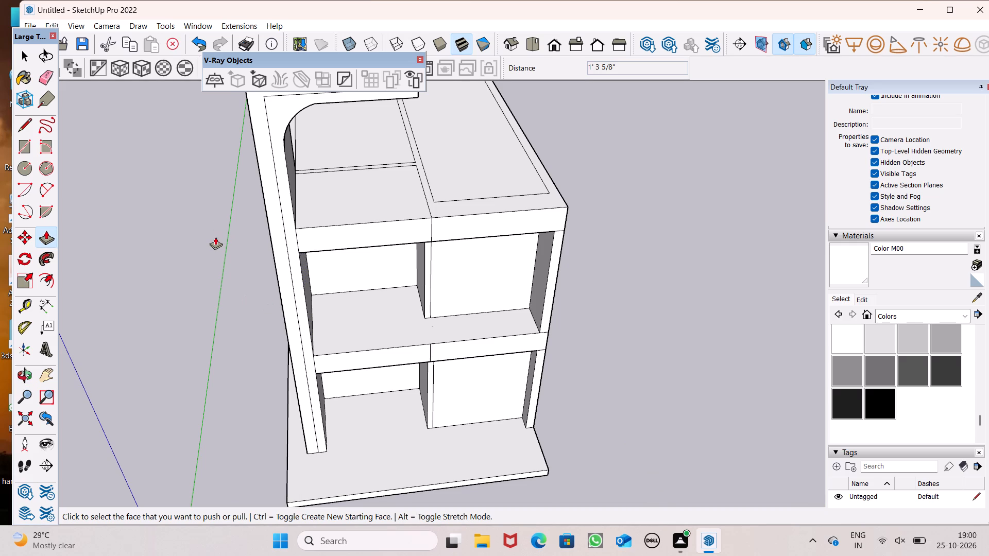
{"action": "middle_click_drag", "start_coordinate": [553, 317], "coordinate": [512, 181]}
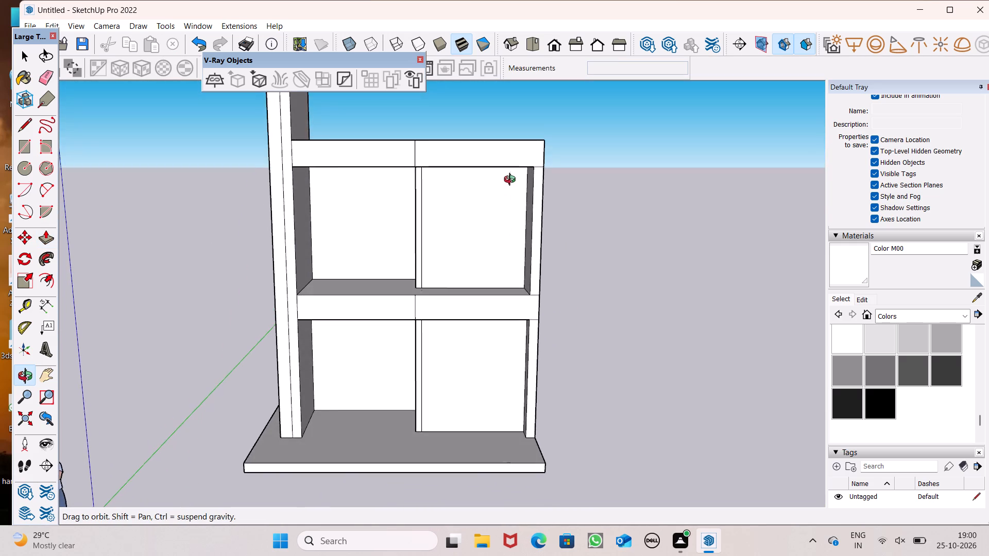
{"action": "middle_click_drag", "start_coordinate": [512, 181], "coordinate": [517, 165]}
{"action": "scroll", "coordinate": [518, 164], "scroll_direction": "up", "scroll_amount": 6}
{"action": "scroll", "coordinate": [518, 173], "scroll_direction": "down", "scroll_amount": 3}
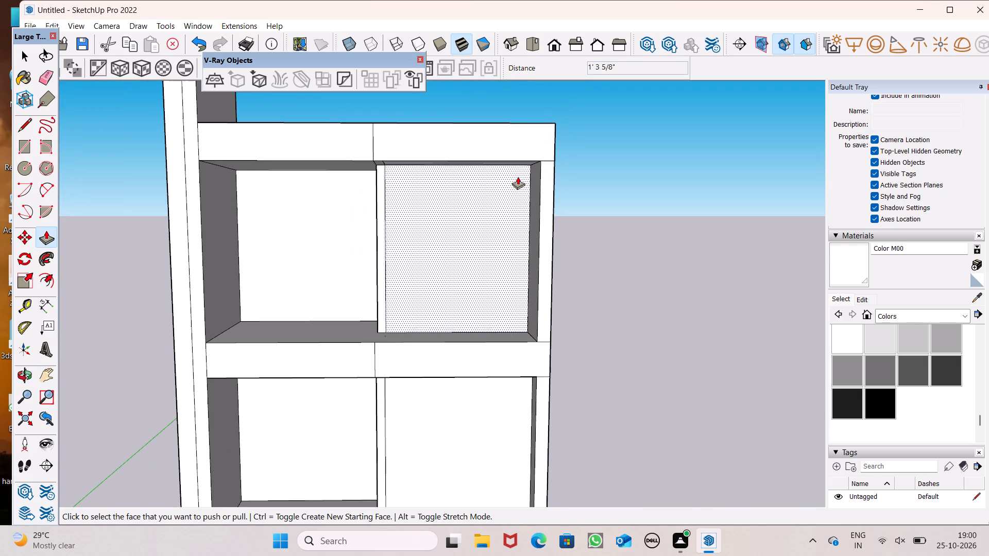
{"action": "scroll", "coordinate": [518, 177], "scroll_direction": "down", "scroll_amount": 1}
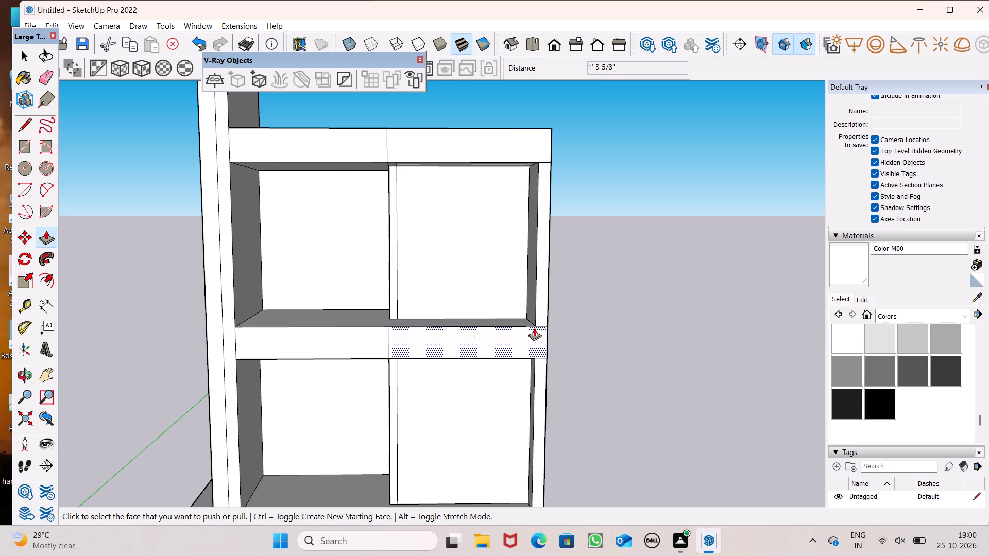
{"action": "key", "text": "space"}
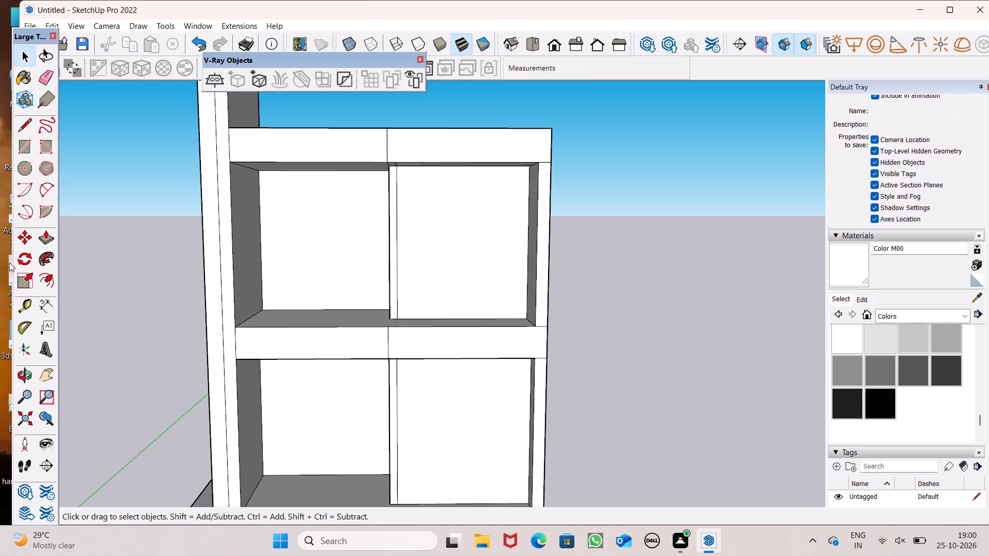
Erase the leftover lines on the top slab's underside above the projecting block and the vertical seam line on its front face.
{"action": "left_click", "coordinate": [25, 127]}
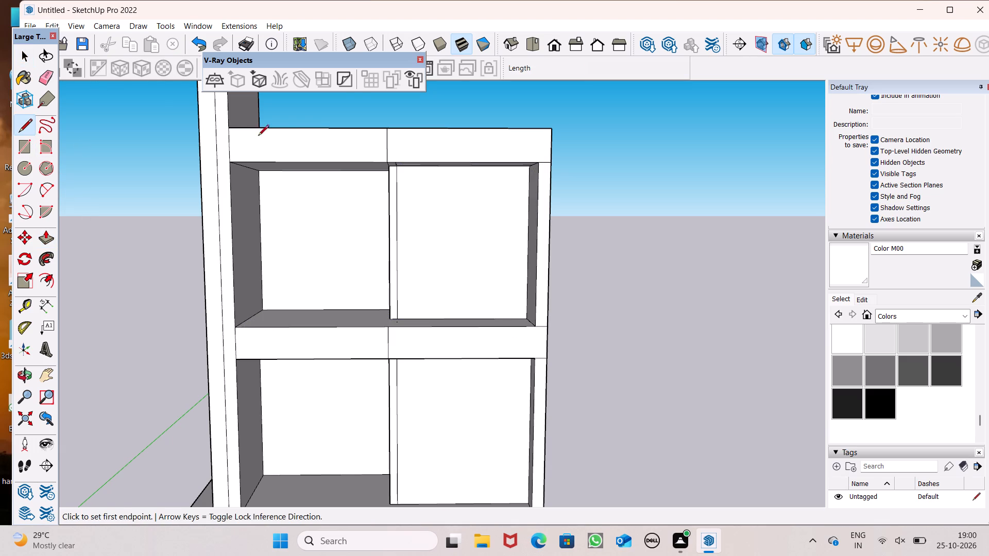
{"action": "scroll", "coordinate": [475, 156], "scroll_direction": "up", "scroll_amount": 5}
{"action": "scroll", "coordinate": [504, 273], "scroll_direction": "up", "scroll_amount": 1}
{"action": "middle_click_drag", "start_coordinate": [503, 273], "coordinate": [503, 274]}
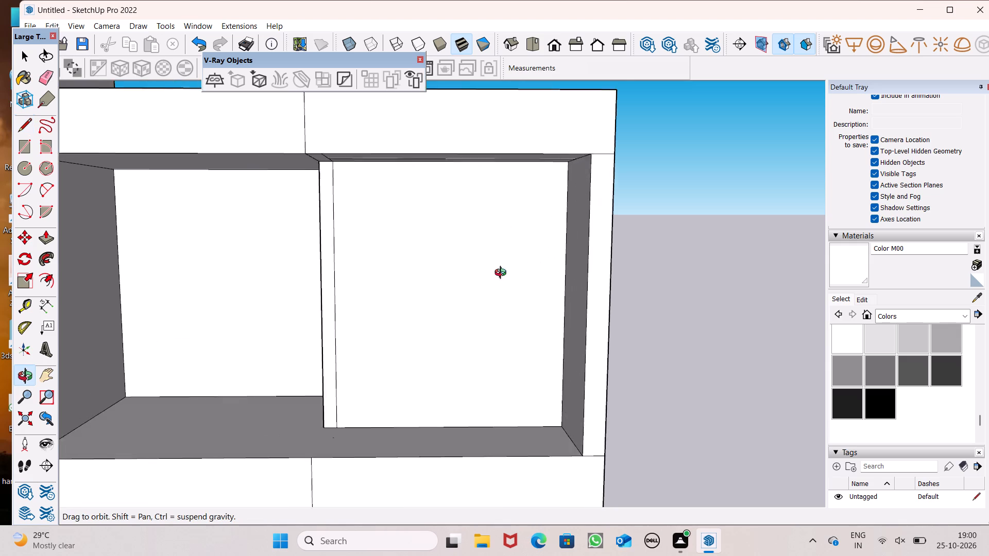
{"action": "middle_click_drag", "start_coordinate": [503, 274], "coordinate": [540, 248]}
{"action": "scroll", "coordinate": [529, 255], "scroll_direction": "down", "scroll_amount": 2}
{"action": "scroll", "coordinate": [520, 205], "scroll_direction": "up", "scroll_amount": 2}
{"action": "middle_click_drag", "start_coordinate": [520, 205], "coordinate": [508, 178]}
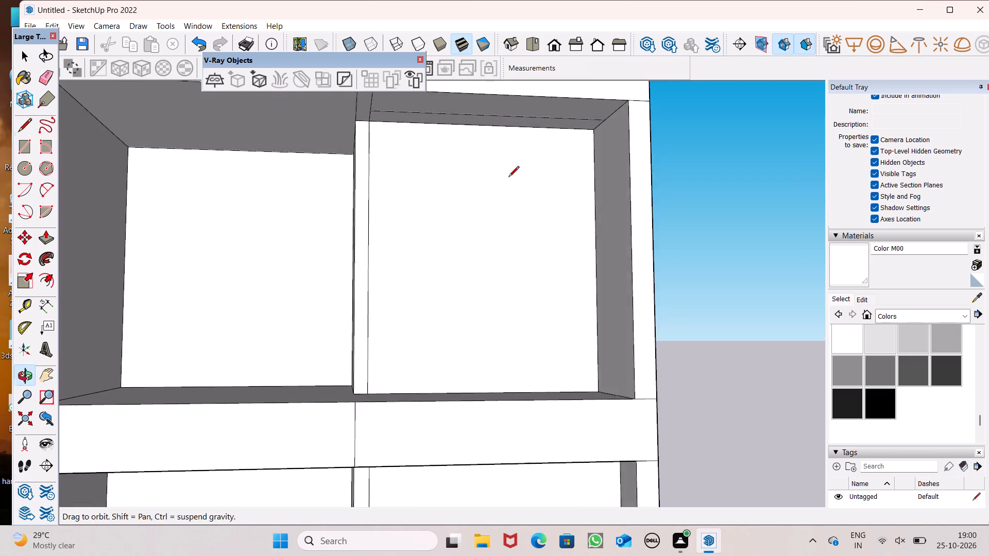
{"action": "scroll", "coordinate": [458, 271], "scroll_direction": "down", "scroll_amount": 5}
{"action": "left_click", "coordinate": [40, 80]}
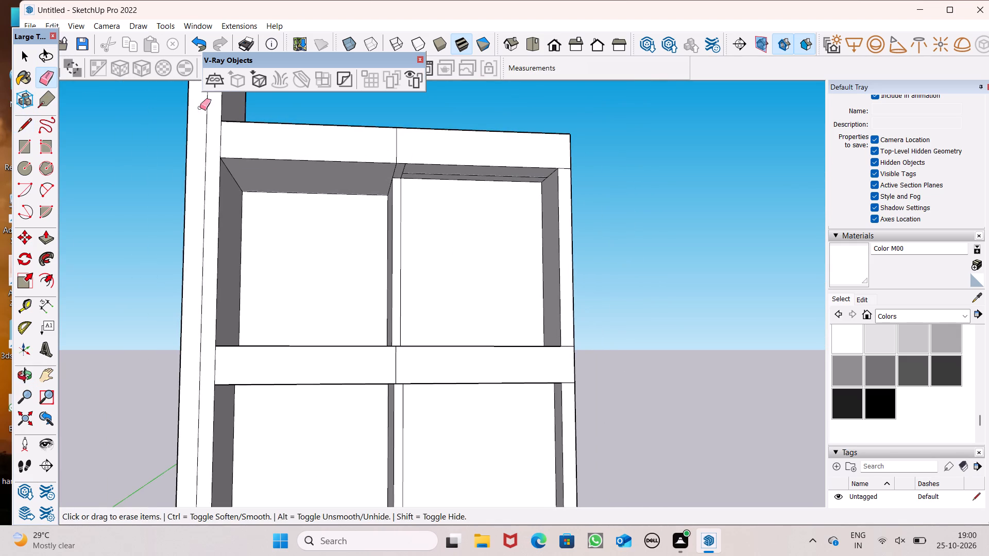
{"action": "scroll", "coordinate": [497, 125], "scroll_direction": "up", "scroll_amount": 6}
{"action": "scroll", "coordinate": [444, 195], "scroll_direction": "up", "scroll_amount": 1}
{"action": "middle_click_drag", "start_coordinate": [444, 195], "coordinate": [439, 164]}
{"action": "scroll", "coordinate": [213, 253], "scroll_direction": "up", "scroll_amount": 5}
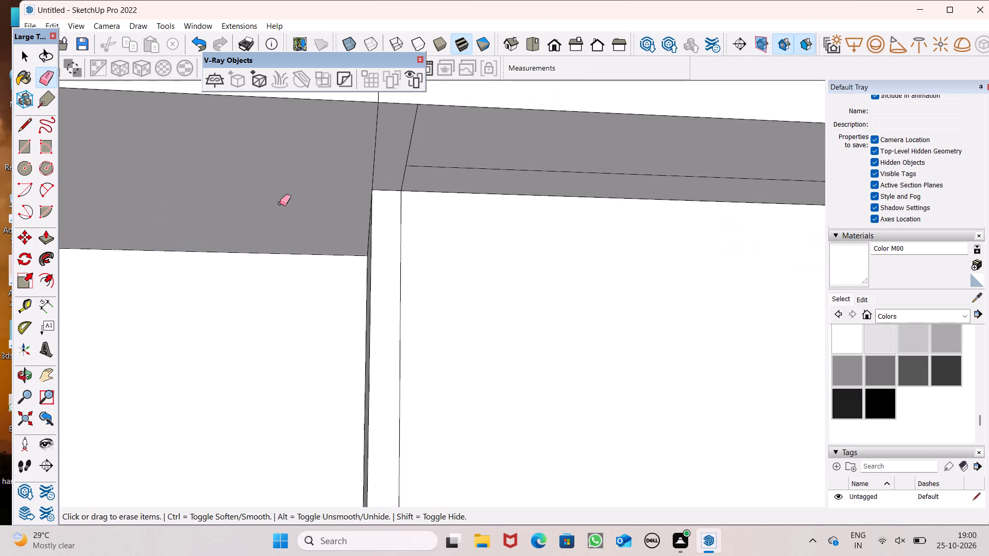
{"action": "left_click_drag", "start_coordinate": [419, 138], "coordinate": [398, 173]}
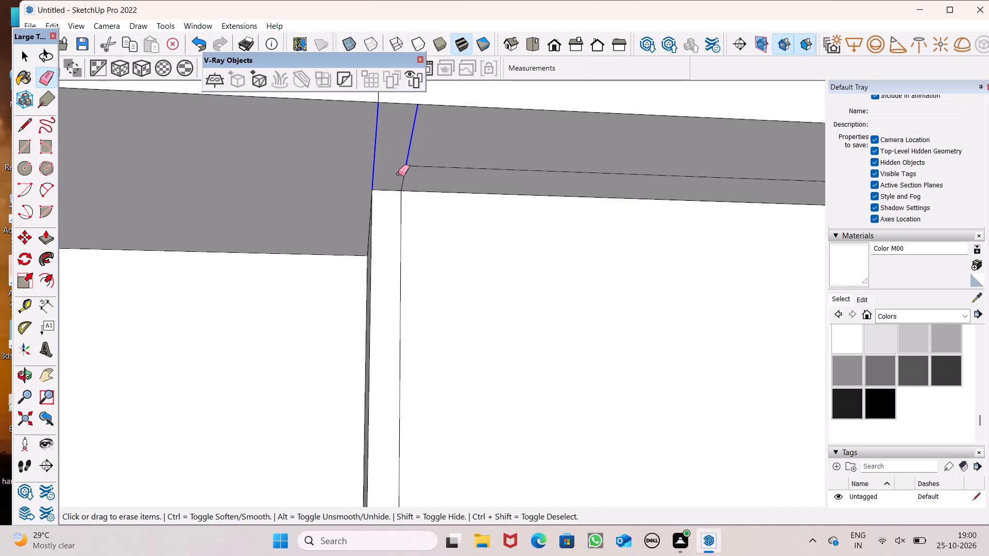
{"action": "left_click_drag", "start_coordinate": [398, 173], "coordinate": [423, 166]}
{"action": "scroll", "coordinate": [346, 204], "scroll_direction": "down", "scroll_amount": 5}
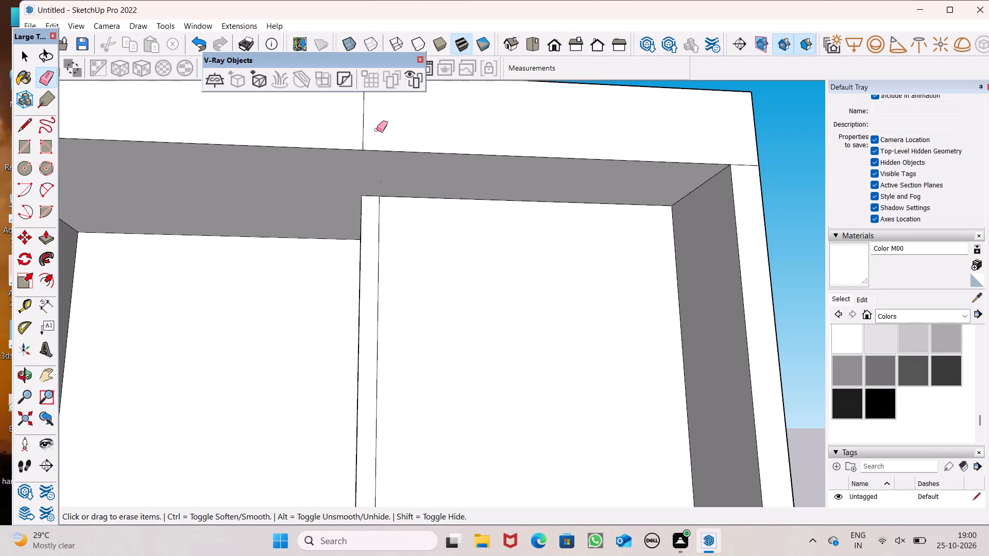
{"action": "left_click_drag", "start_coordinate": [368, 131], "coordinate": [361, 136]}
Examine the upper floor's framed recess and its outer corner beneath the top slab from below and from the front.
{"action": "scroll", "coordinate": [641, 141], "scroll_direction": "down", "scroll_amount": 3}
{"action": "middle_click_drag", "start_coordinate": [668, 205], "coordinate": [666, 223]}
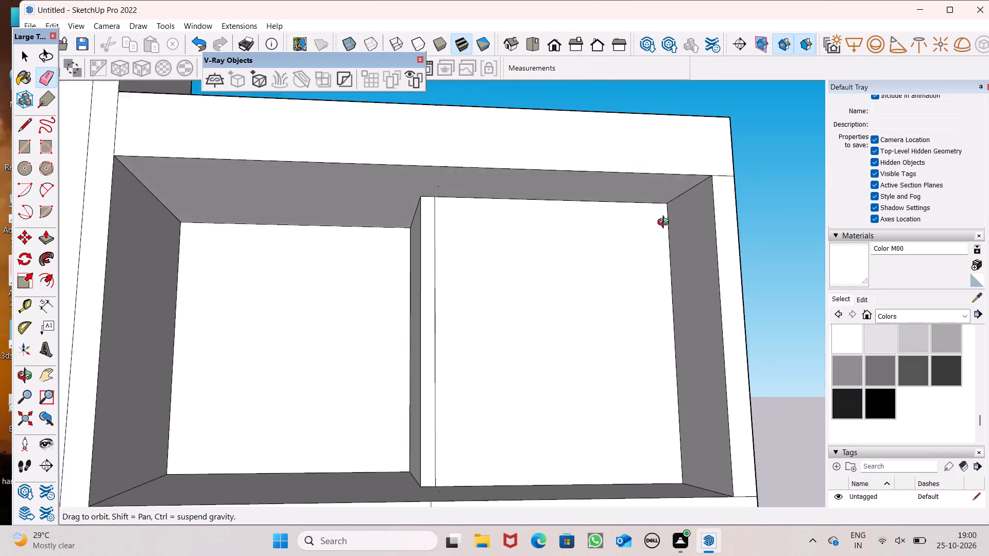
{"action": "middle_click_drag", "start_coordinate": [666, 223], "coordinate": [667, 217]}
{"action": "scroll", "coordinate": [699, 192], "scroll_direction": "up", "scroll_amount": 4}
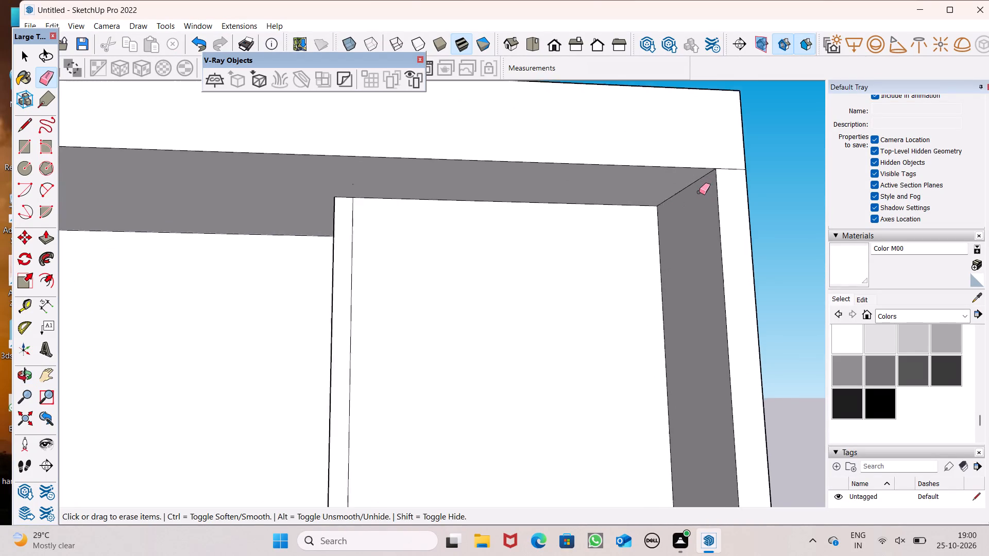
{"action": "scroll", "coordinate": [699, 192], "scroll_direction": "up", "scroll_amount": 3}
{"action": "scroll", "coordinate": [746, 122], "scroll_direction": "up", "scroll_amount": 9}
{"action": "middle_click_drag", "start_coordinate": [712, 200], "coordinate": [650, 382]}
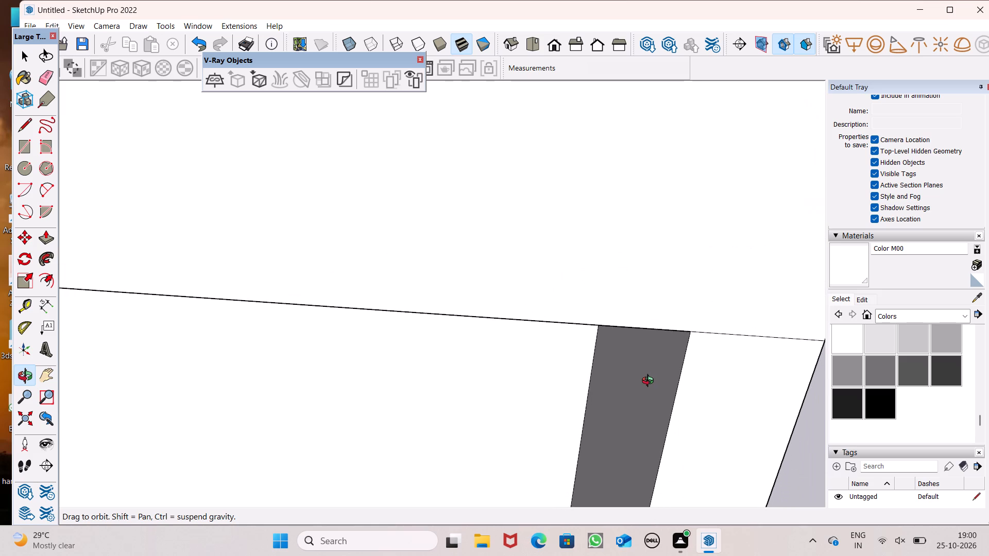
{"action": "middle_click_drag", "start_coordinate": [650, 382], "coordinate": [629, 273]}
{"action": "scroll", "coordinate": [629, 290], "scroll_direction": "up", "scroll_amount": 1}
{"action": "scroll", "coordinate": [685, 0], "scroll_direction": "down", "scroll_amount": 10}
{"action": "scroll", "coordinate": [646, 215], "scroll_direction": "down", "scroll_amount": 6}
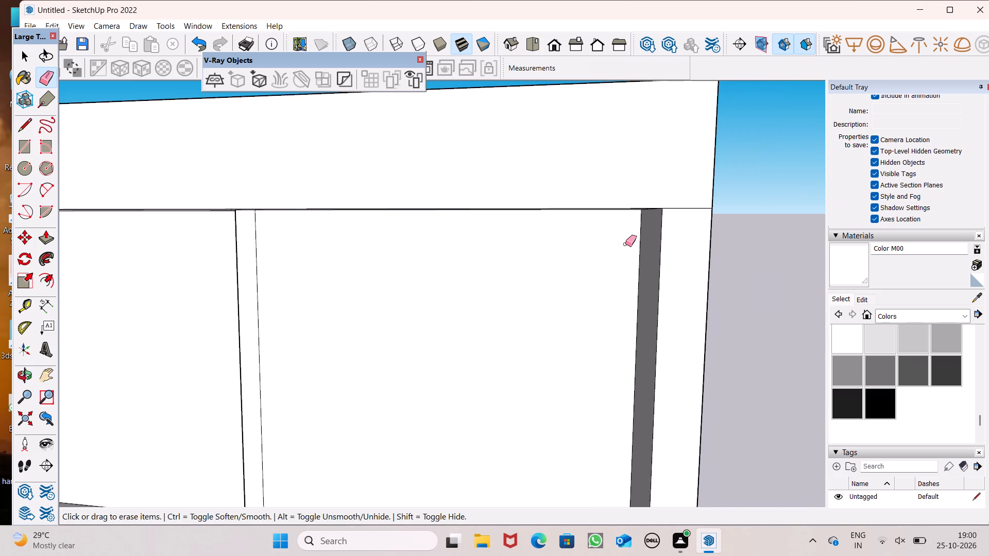
{"action": "middle_click_drag", "start_coordinate": [624, 249], "coordinate": [624, 237]}
{"action": "scroll", "coordinate": [617, 222], "scroll_direction": "down", "scroll_amount": 4}
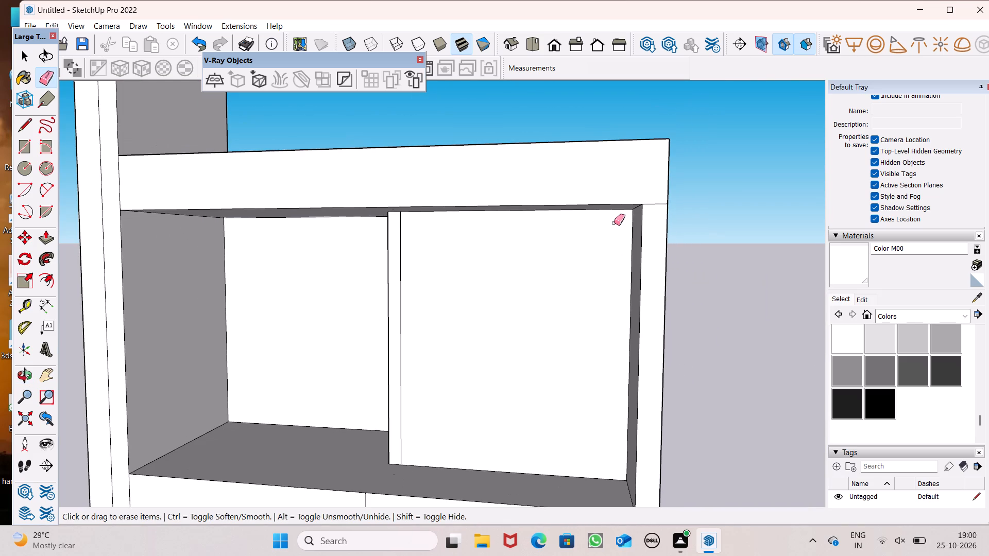
{"action": "key", "text": "space"}
{"action": "middle_click_drag", "start_coordinate": [566, 253], "coordinate": [581, 231]}
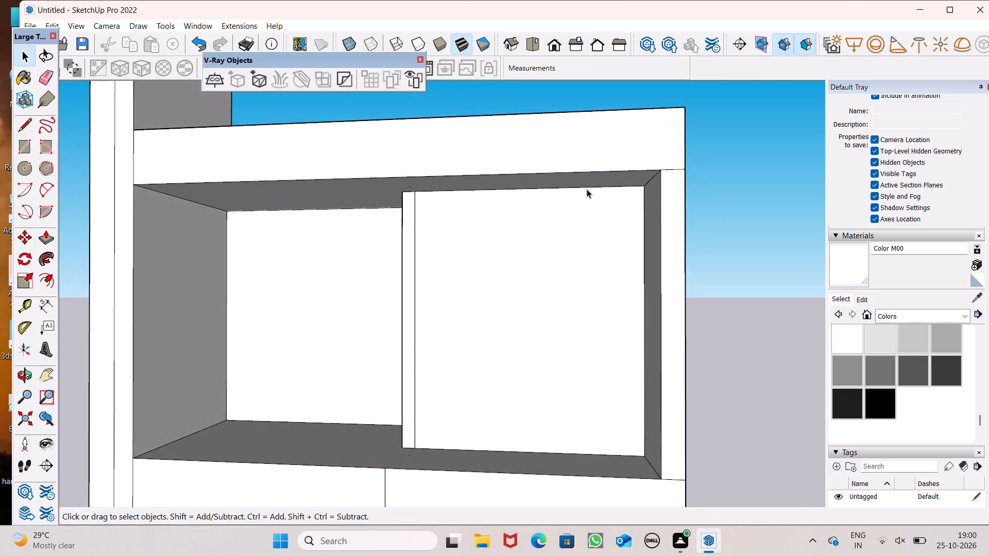
{"action": "scroll", "coordinate": [587, 189], "scroll_direction": "down", "scroll_amount": 5}
{"action": "scroll", "coordinate": [590, 275], "scroll_direction": "up", "scroll_amount": 1}
{"action": "middle_click_drag", "start_coordinate": [590, 276], "coordinate": [602, 286]}
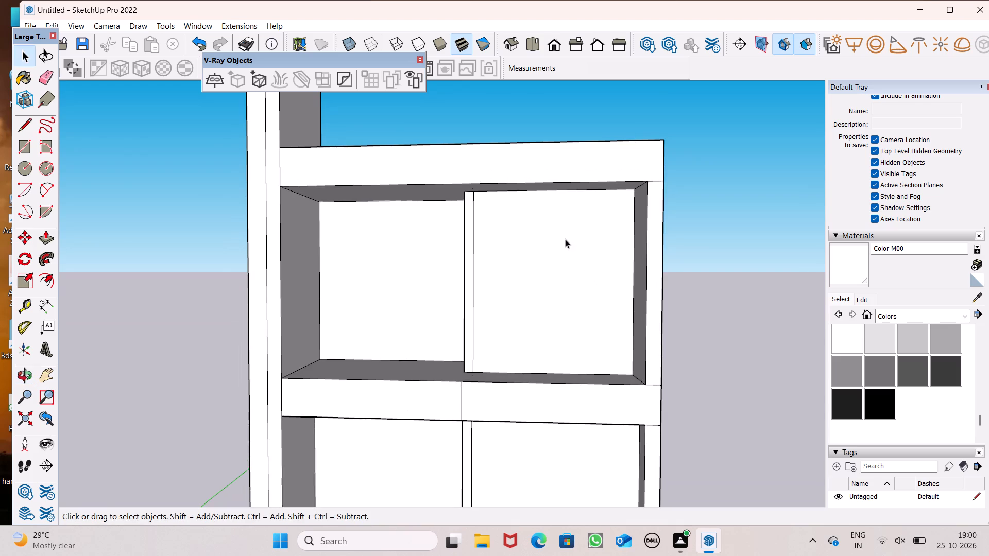
{"action": "scroll", "coordinate": [565, 240], "scroll_direction": "down", "scroll_amount": 2}
{"action": "middle_click_drag", "start_coordinate": [583, 285], "coordinate": [596, 283]}
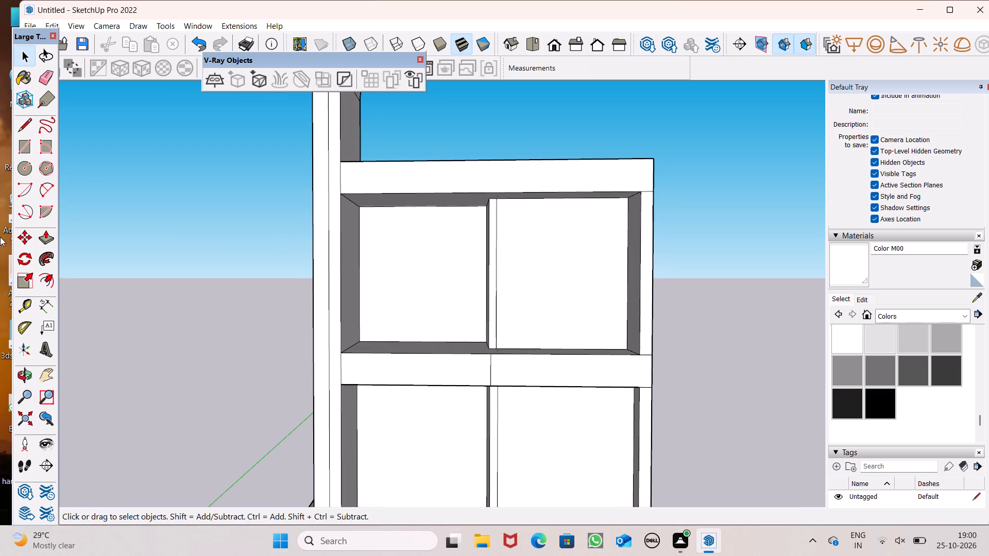
Draw a 10' vertical line down the projecting block's upper-floor wall, near its outer edge, from the top slab to the intermediate slab.
{"action": "left_click", "coordinate": [22, 120]}
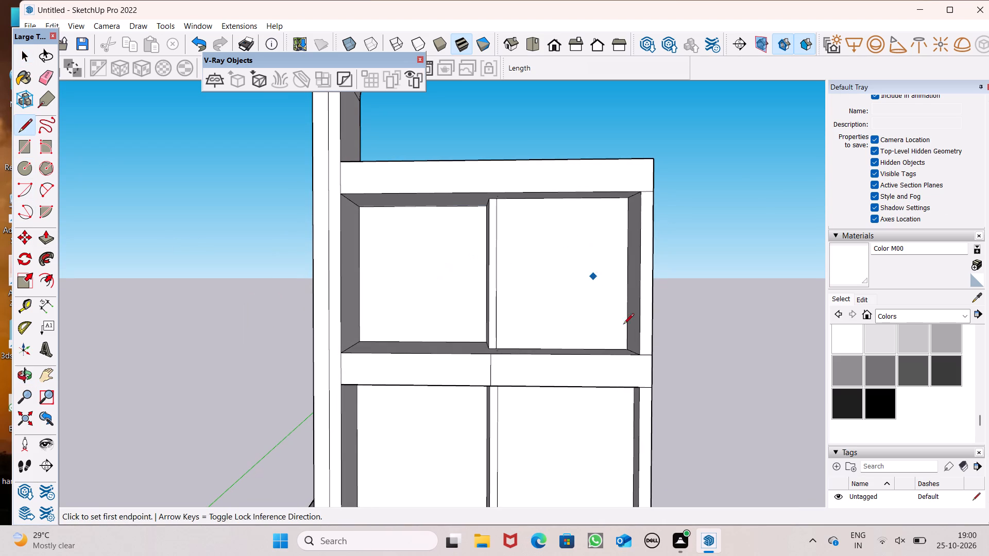
{"action": "scroll", "coordinate": [644, 349], "scroll_direction": "up", "scroll_amount": 4}
{"action": "scroll", "coordinate": [521, 277], "scroll_direction": "down", "scroll_amount": 2}
{"action": "middle_click_drag", "start_coordinate": [511, 350], "coordinate": [553, 461]}
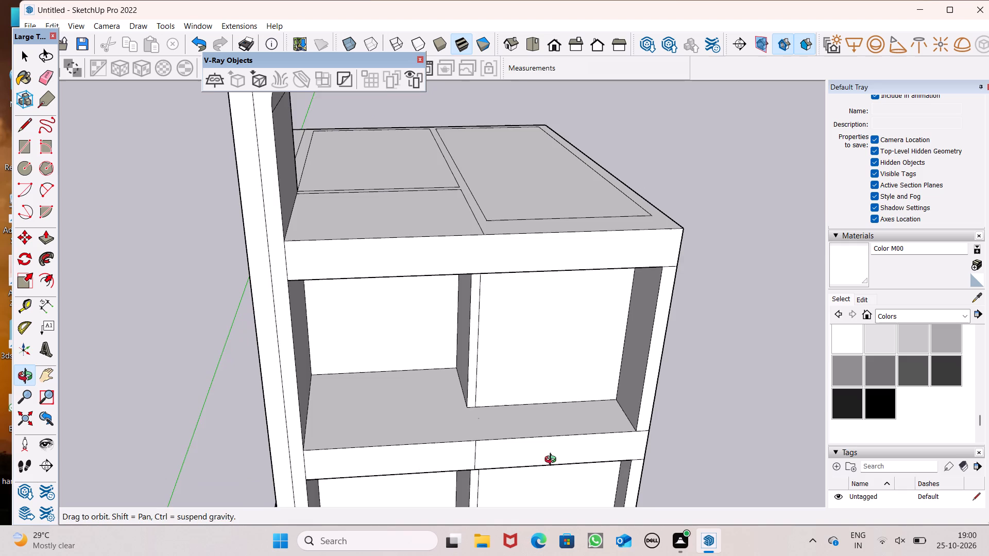
{"action": "middle_click_drag", "start_coordinate": [553, 461], "coordinate": [561, 460]}
{"action": "scroll", "coordinate": [570, 345], "scroll_direction": "down", "scroll_amount": 2}
{"action": "middle_click_drag", "start_coordinate": [659, 436], "coordinate": [626, 329]}
{"action": "scroll", "coordinate": [597, 232], "scroll_direction": "up", "scroll_amount": 7}
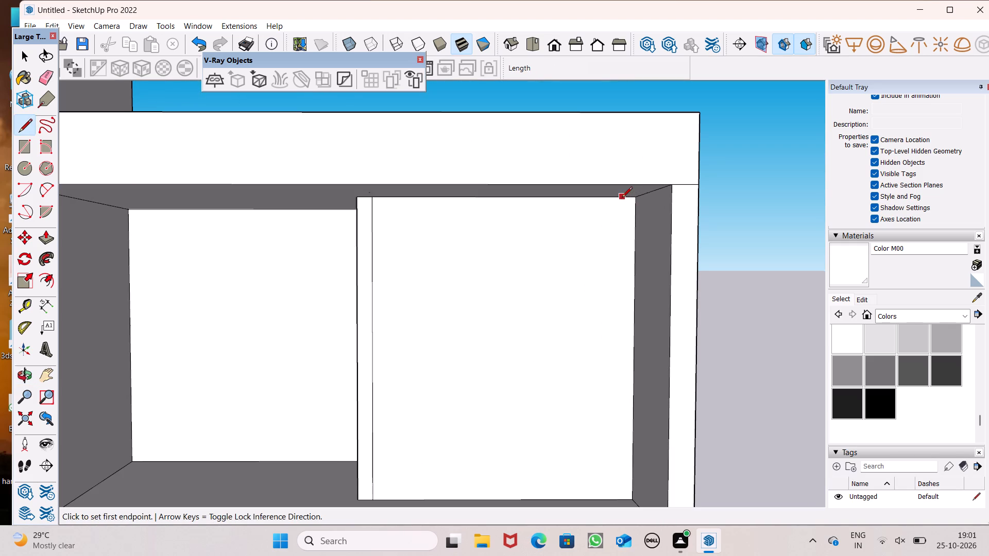
{"action": "left_click", "coordinate": [619, 199]}
{"action": "scroll", "coordinate": [586, 294], "scroll_direction": "down", "scroll_amount": 3}
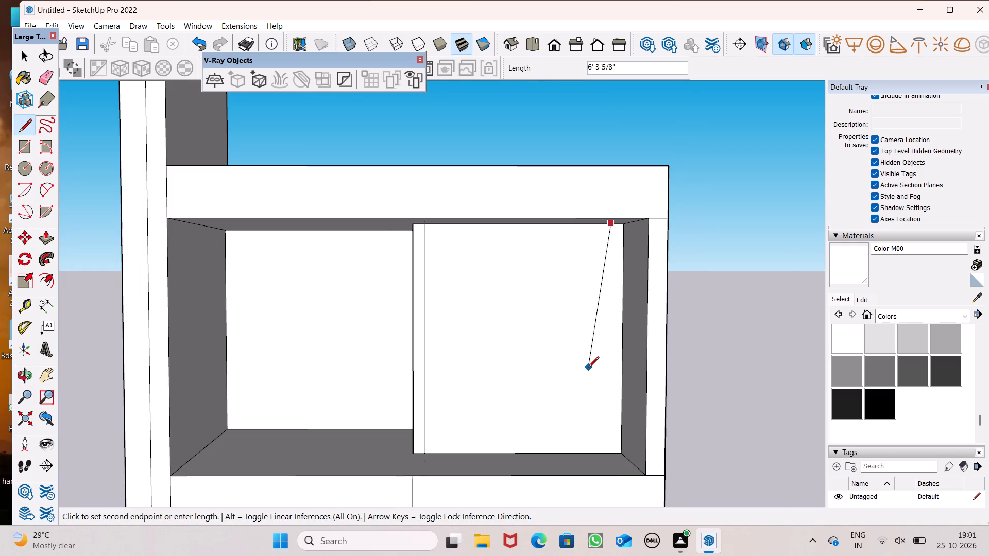
{"action": "scroll", "coordinate": [605, 454], "scroll_direction": "up", "scroll_amount": 11}
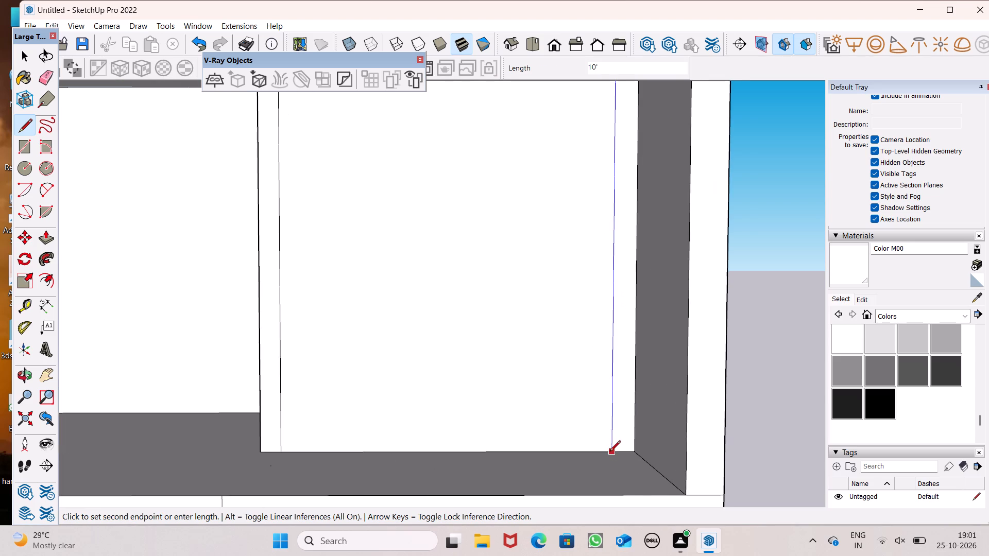
{"action": "scroll", "coordinate": [619, 450], "scroll_direction": "up", "scroll_amount": 7}
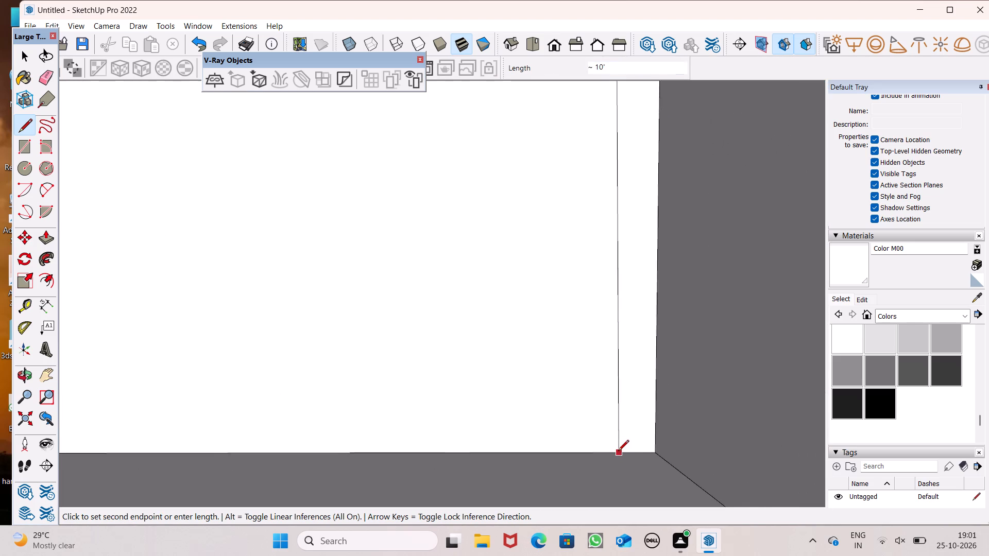
{"action": "scroll", "coordinate": [618, 451], "scroll_direction": "up", "scroll_amount": 6}
{"action": "left_click", "coordinate": [602, 453]}
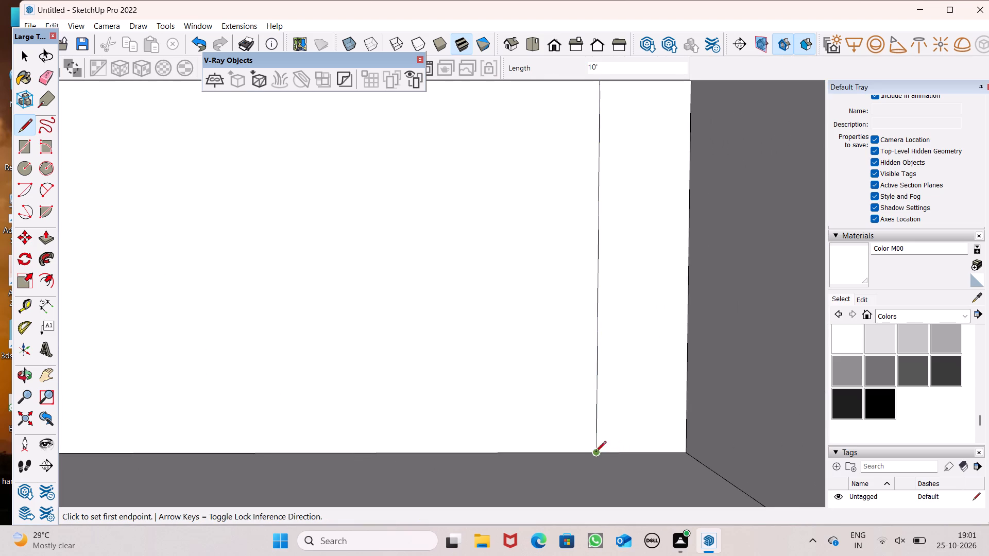
{"action": "scroll", "coordinate": [558, 481], "scroll_direction": "down", "scroll_amount": 20}
{"action": "scroll", "coordinate": [558, 481], "scroll_direction": "down", "scroll_amount": 8}
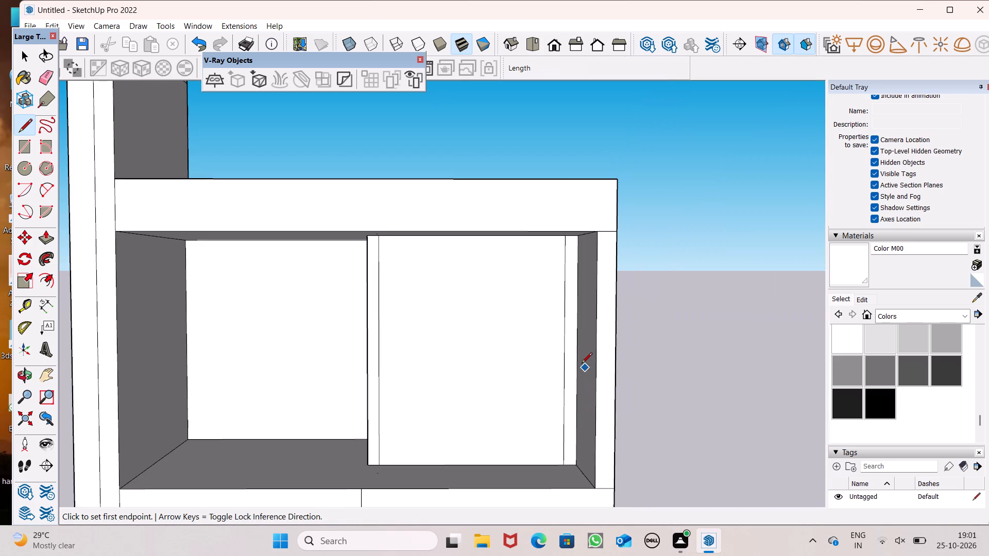
Move the new vertical line about 2 11/16" along the wall towards the outer side wall, narrowing the edge strip.
{"action": "key", "text": "space"}
{"action": "scroll", "coordinate": [565, 355], "scroll_direction": "up", "scroll_amount": 6}
{"action": "left_click", "coordinate": [565, 367]}
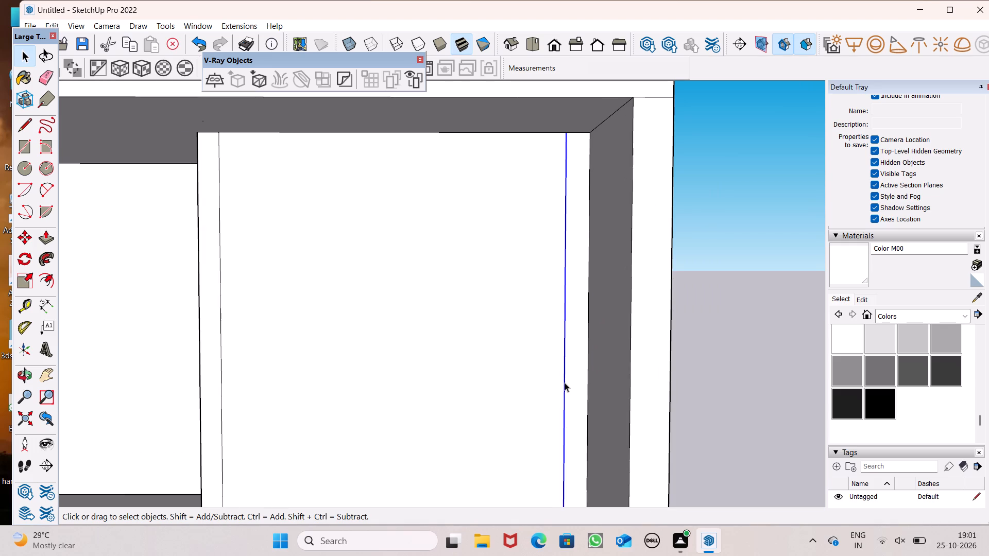
{"action": "key", "text": "m"}
{"action": "key", "text": "Return"}
{"action": "left_click_drag", "start_coordinate": [566, 411], "coordinate": [566, 413]}
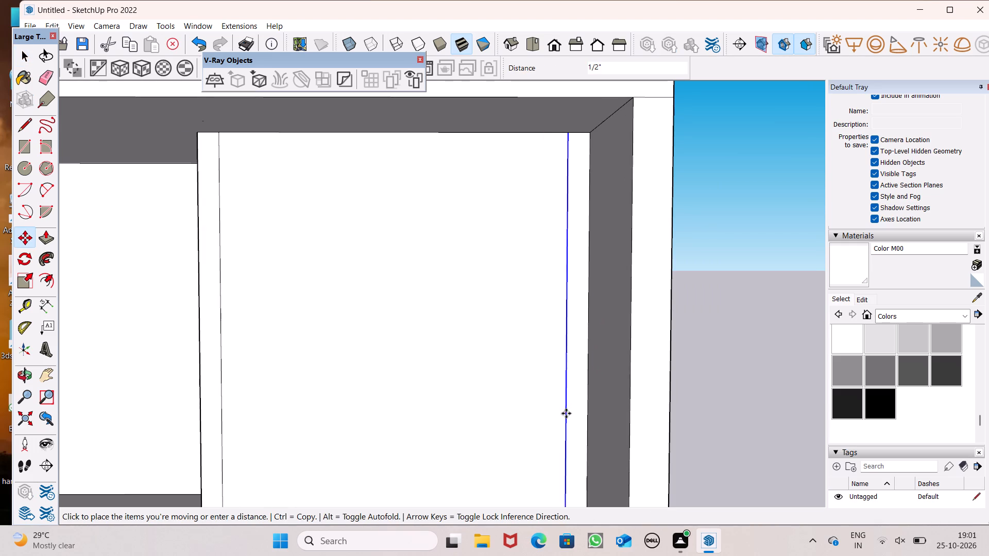
{"action": "left_click_drag", "start_coordinate": [566, 413], "coordinate": [574, 415]}
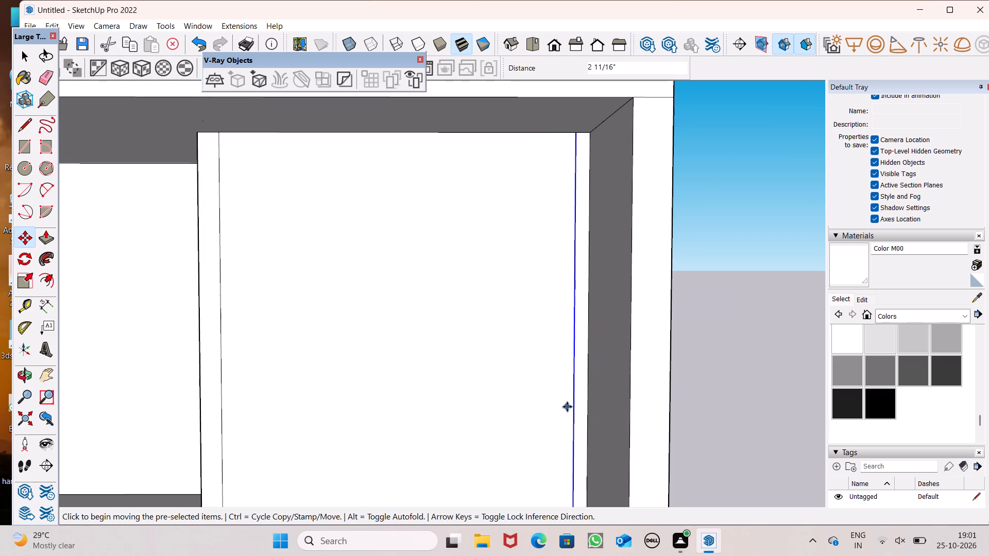
{"action": "key", "text": "space"}
{"action": "key", "text": "space"}
{"action": "left_click", "coordinate": [705, 388]}
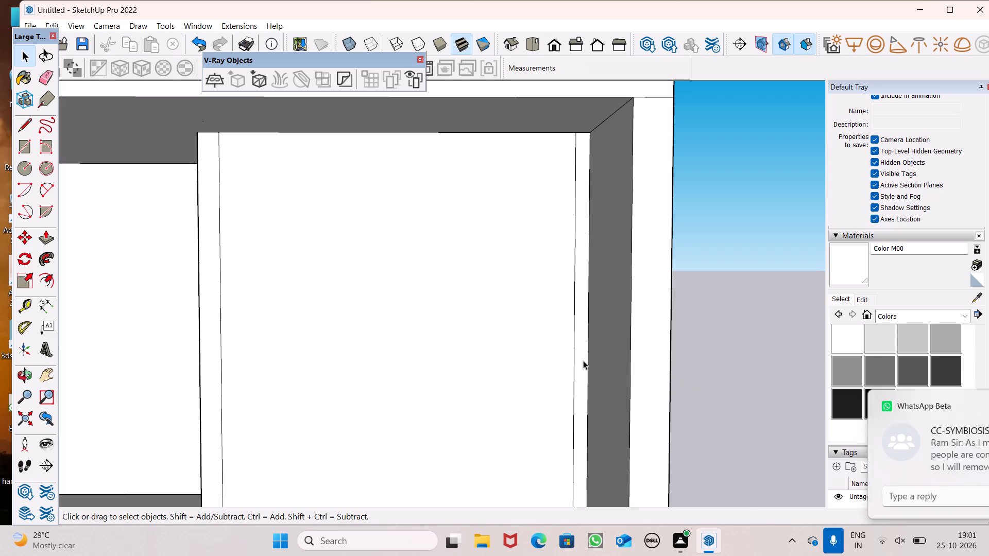
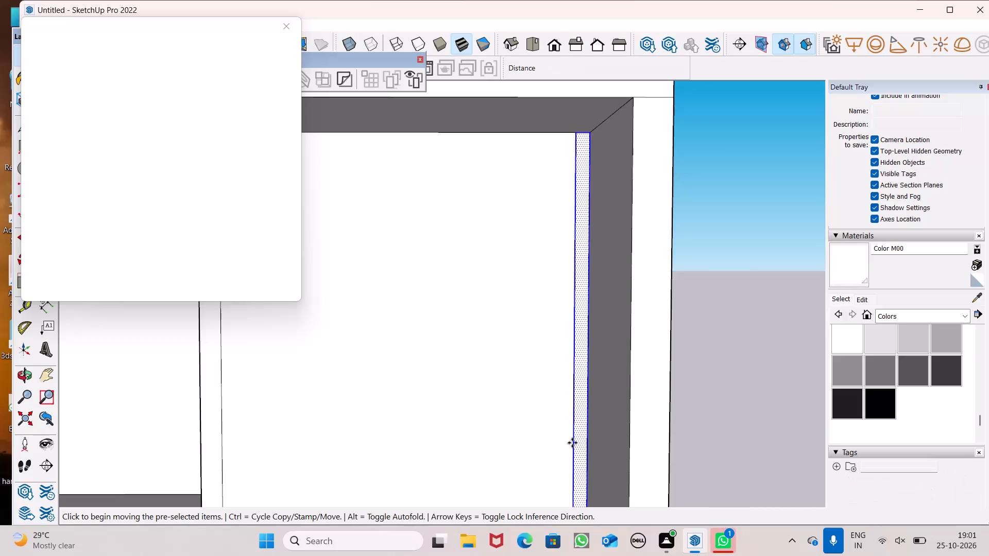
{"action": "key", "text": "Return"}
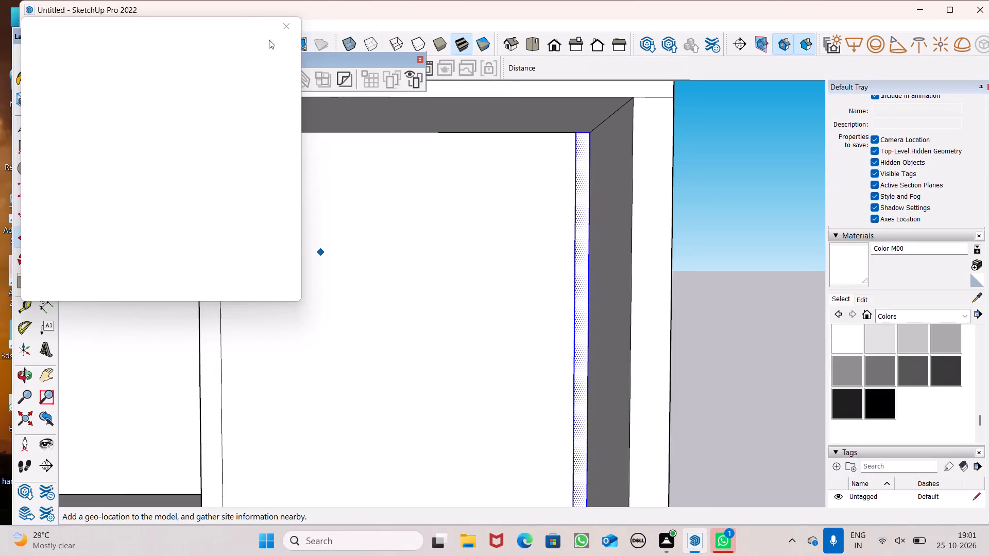
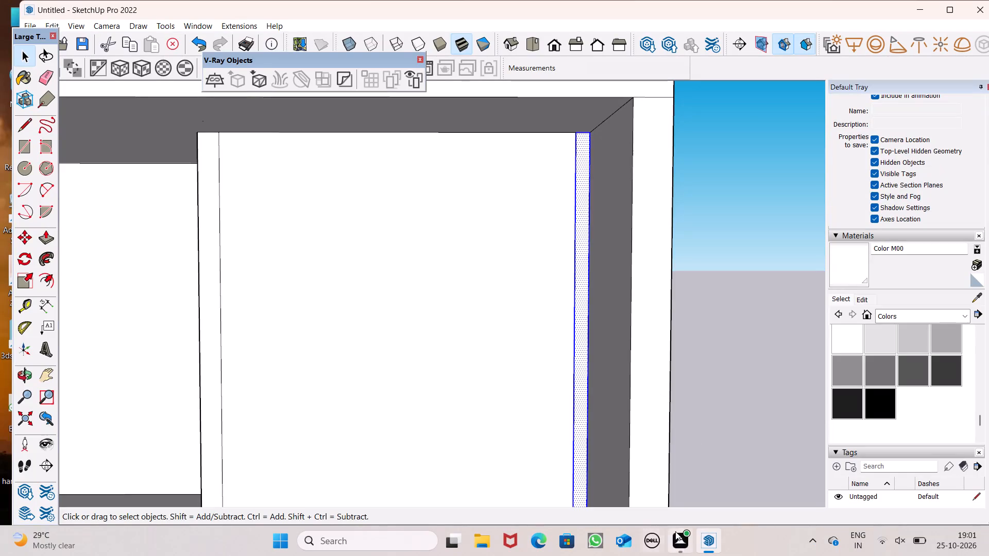
Move the selected narrow vertical strip at the right edge of the recessed wall panel, using its lower corner as the base point.
{"action": "scroll", "coordinate": [568, 303], "scroll_direction": "down", "scroll_amount": 5}
{"action": "scroll", "coordinate": [591, 432], "scroll_direction": "up", "scroll_amount": 3}
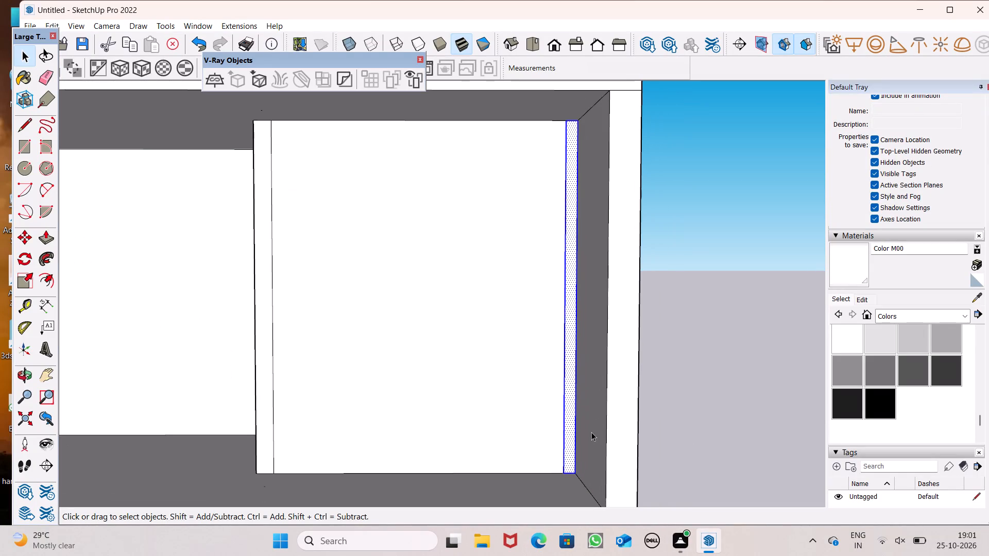
{"action": "key", "text": "m"}
{"action": "key", "text": "Return"}
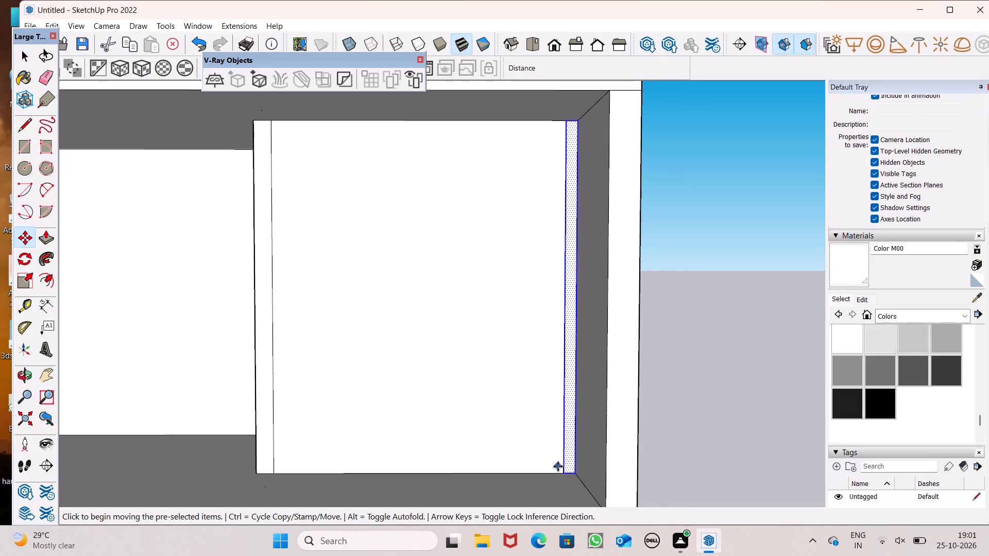
{"action": "scroll", "coordinate": [565, 471], "scroll_direction": "up", "scroll_amount": 1}
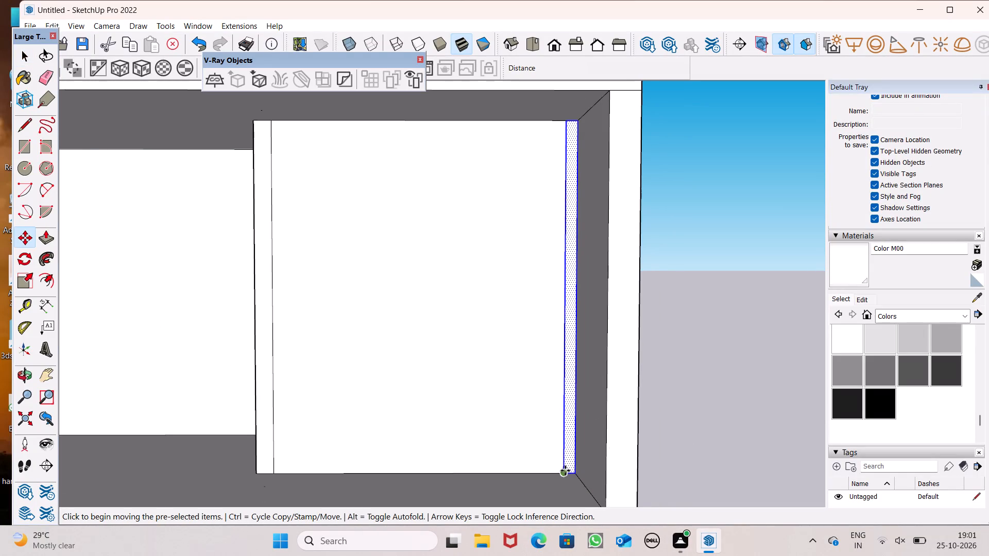
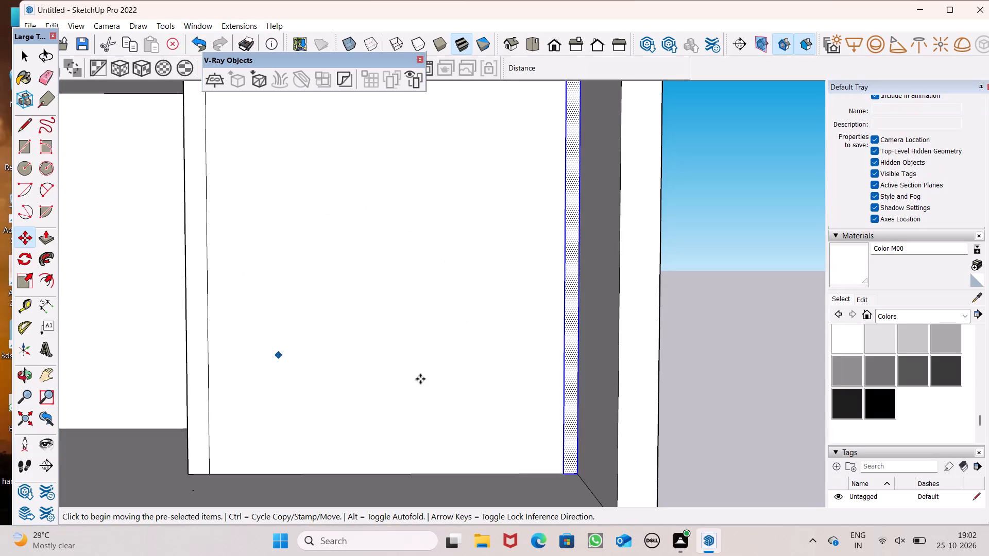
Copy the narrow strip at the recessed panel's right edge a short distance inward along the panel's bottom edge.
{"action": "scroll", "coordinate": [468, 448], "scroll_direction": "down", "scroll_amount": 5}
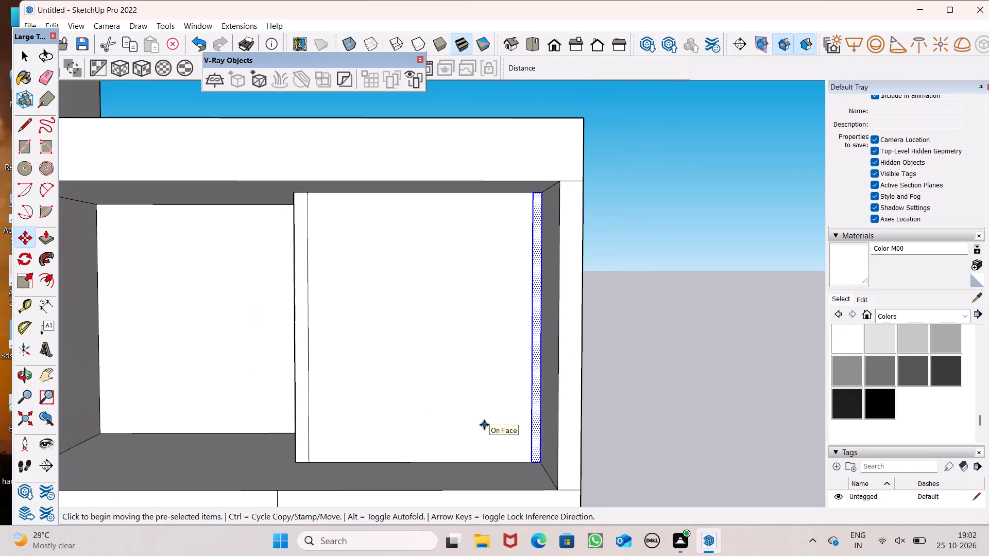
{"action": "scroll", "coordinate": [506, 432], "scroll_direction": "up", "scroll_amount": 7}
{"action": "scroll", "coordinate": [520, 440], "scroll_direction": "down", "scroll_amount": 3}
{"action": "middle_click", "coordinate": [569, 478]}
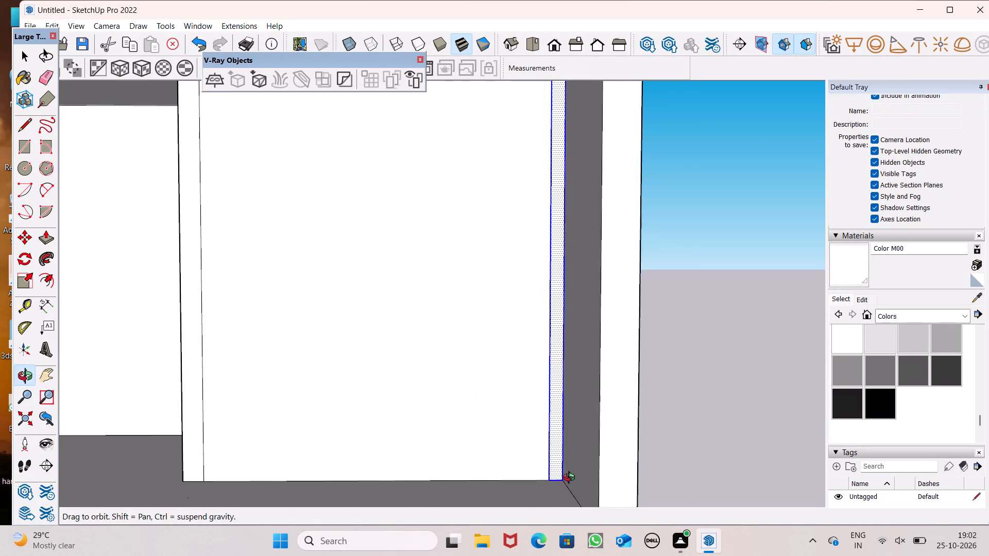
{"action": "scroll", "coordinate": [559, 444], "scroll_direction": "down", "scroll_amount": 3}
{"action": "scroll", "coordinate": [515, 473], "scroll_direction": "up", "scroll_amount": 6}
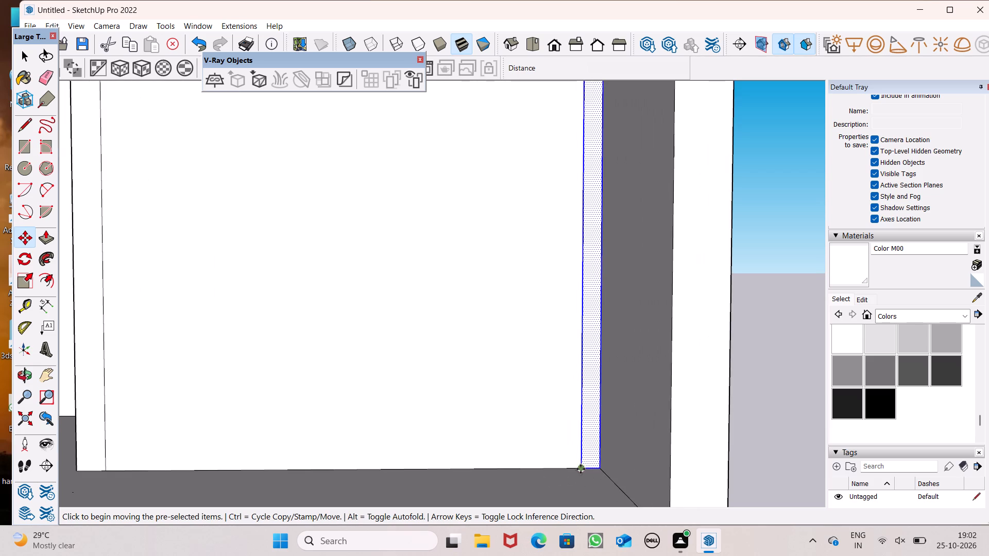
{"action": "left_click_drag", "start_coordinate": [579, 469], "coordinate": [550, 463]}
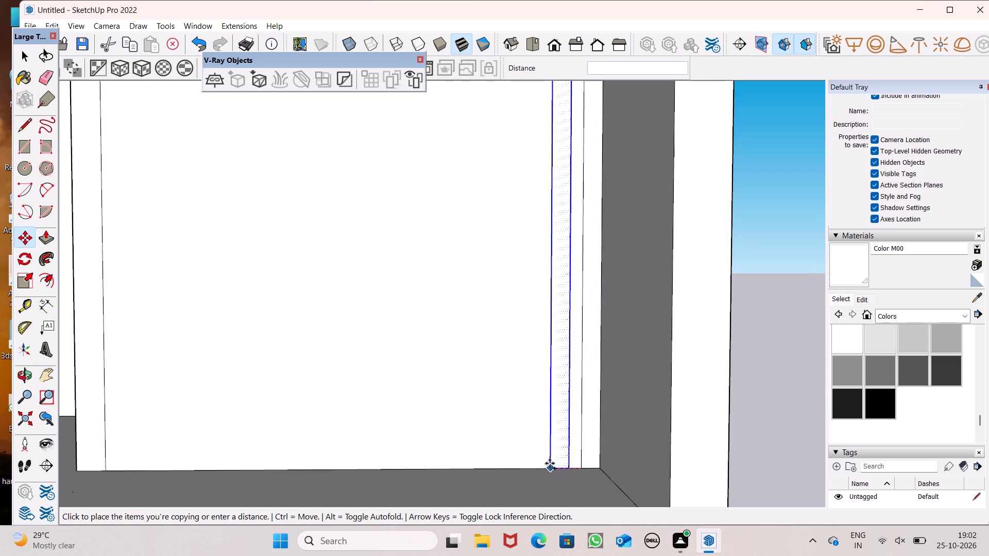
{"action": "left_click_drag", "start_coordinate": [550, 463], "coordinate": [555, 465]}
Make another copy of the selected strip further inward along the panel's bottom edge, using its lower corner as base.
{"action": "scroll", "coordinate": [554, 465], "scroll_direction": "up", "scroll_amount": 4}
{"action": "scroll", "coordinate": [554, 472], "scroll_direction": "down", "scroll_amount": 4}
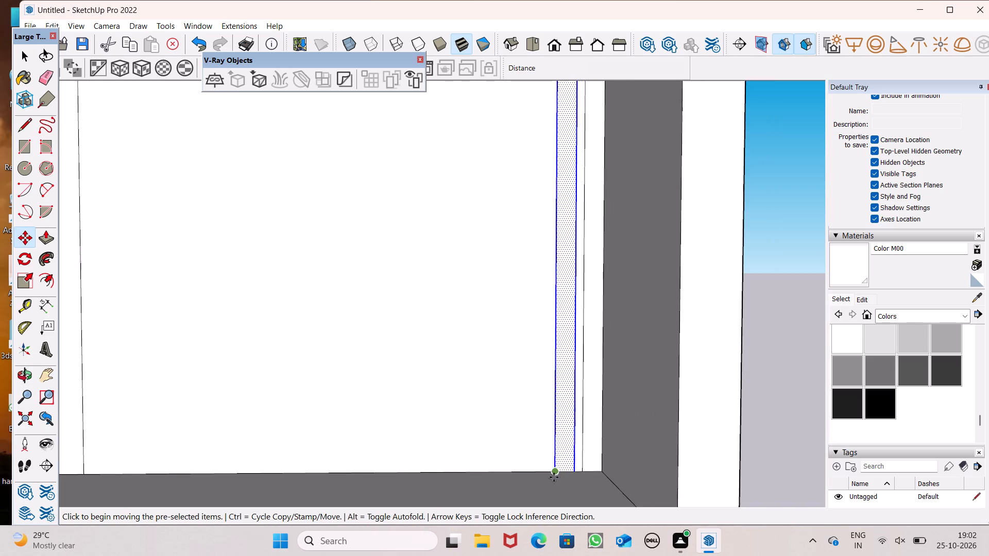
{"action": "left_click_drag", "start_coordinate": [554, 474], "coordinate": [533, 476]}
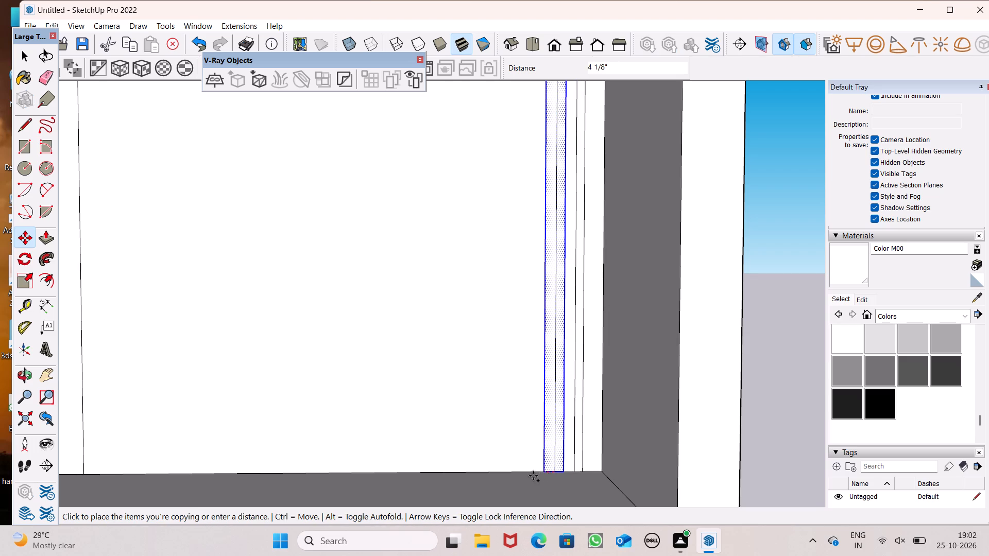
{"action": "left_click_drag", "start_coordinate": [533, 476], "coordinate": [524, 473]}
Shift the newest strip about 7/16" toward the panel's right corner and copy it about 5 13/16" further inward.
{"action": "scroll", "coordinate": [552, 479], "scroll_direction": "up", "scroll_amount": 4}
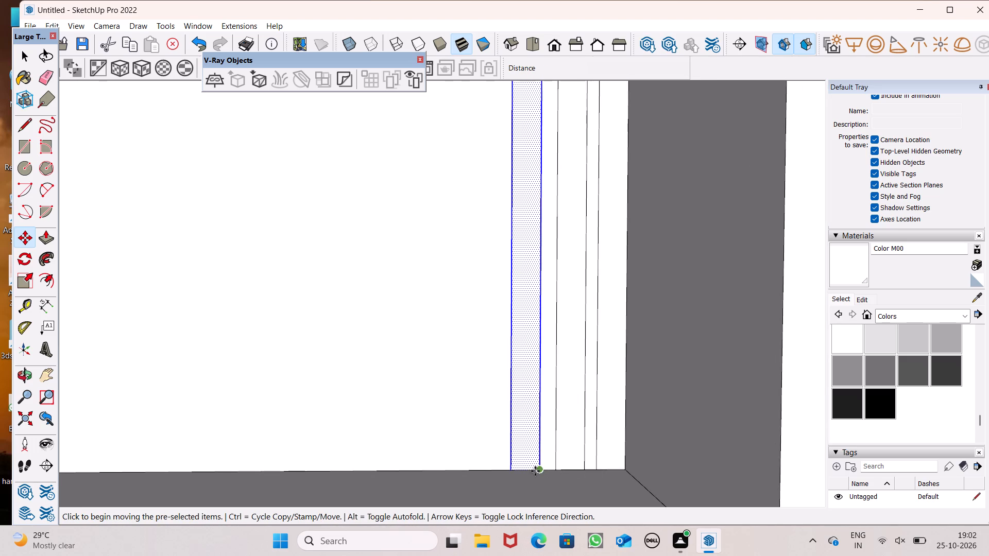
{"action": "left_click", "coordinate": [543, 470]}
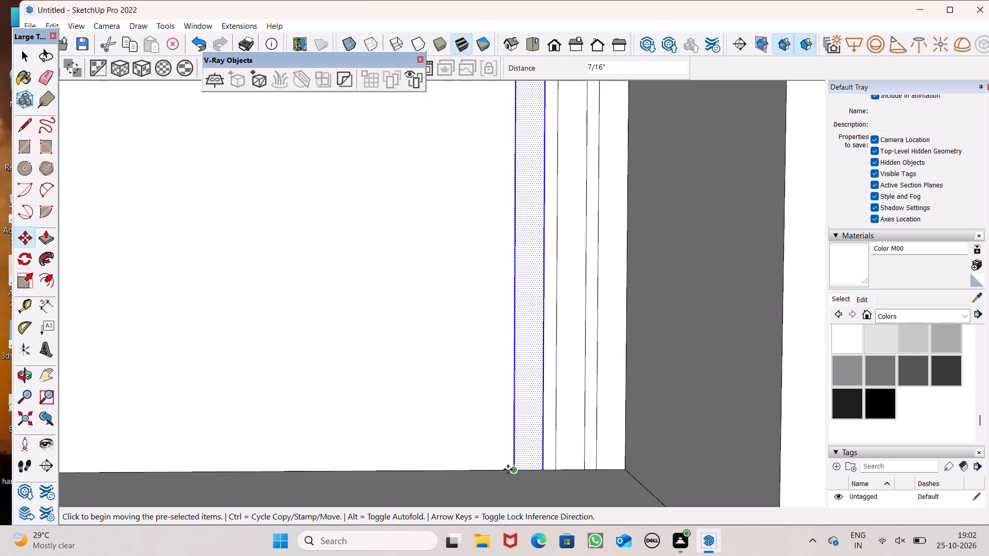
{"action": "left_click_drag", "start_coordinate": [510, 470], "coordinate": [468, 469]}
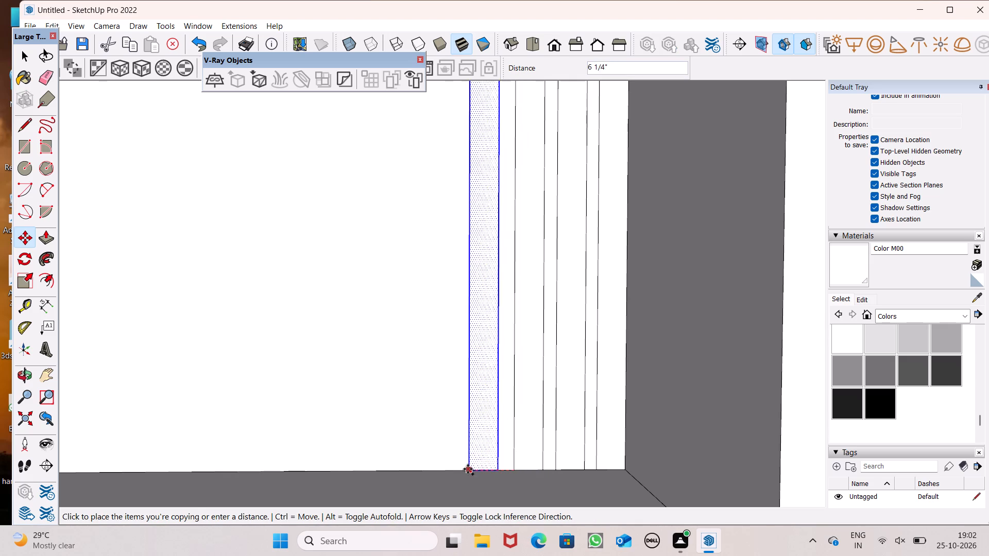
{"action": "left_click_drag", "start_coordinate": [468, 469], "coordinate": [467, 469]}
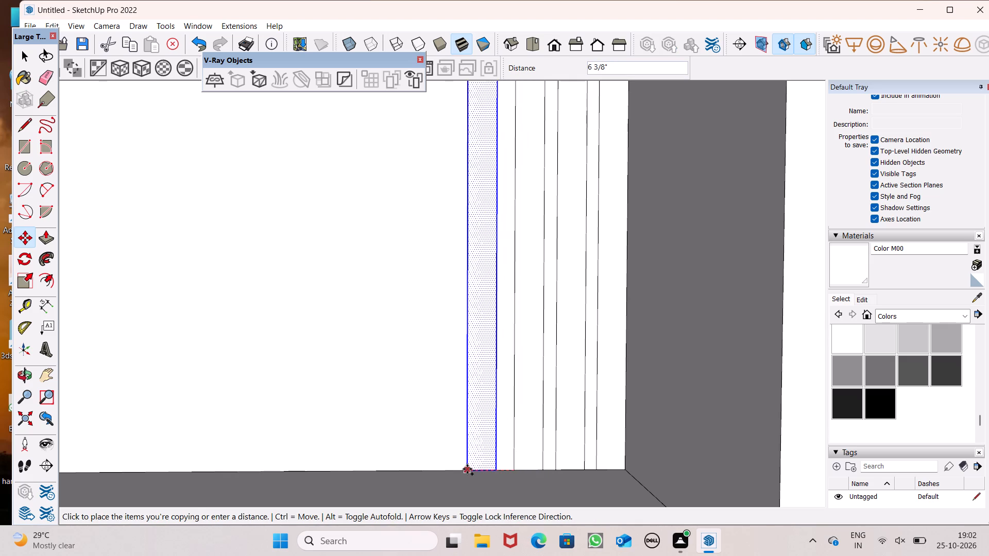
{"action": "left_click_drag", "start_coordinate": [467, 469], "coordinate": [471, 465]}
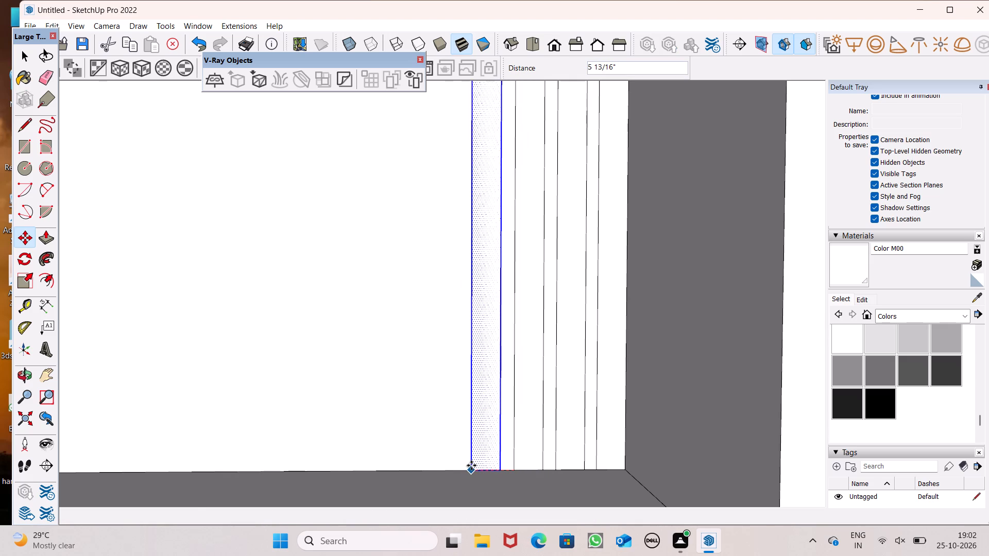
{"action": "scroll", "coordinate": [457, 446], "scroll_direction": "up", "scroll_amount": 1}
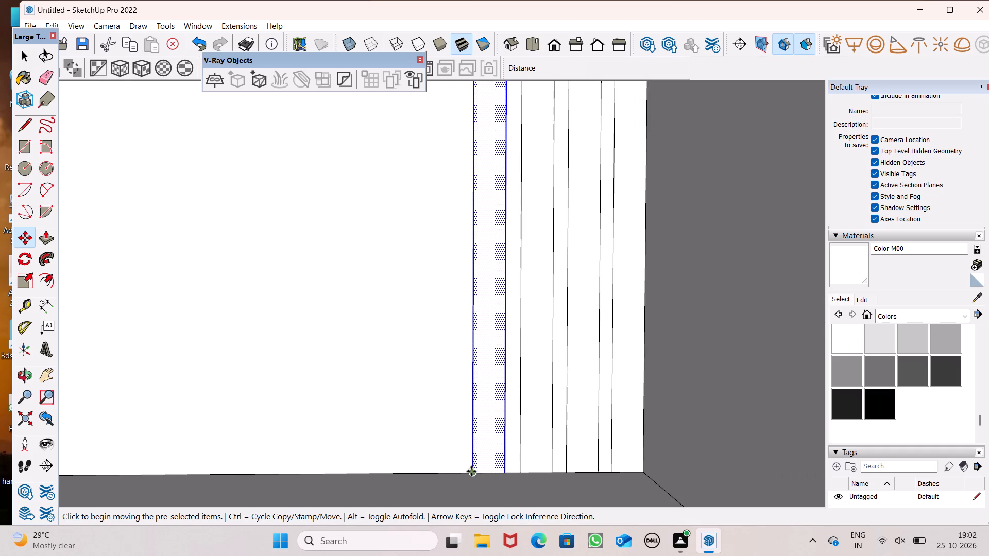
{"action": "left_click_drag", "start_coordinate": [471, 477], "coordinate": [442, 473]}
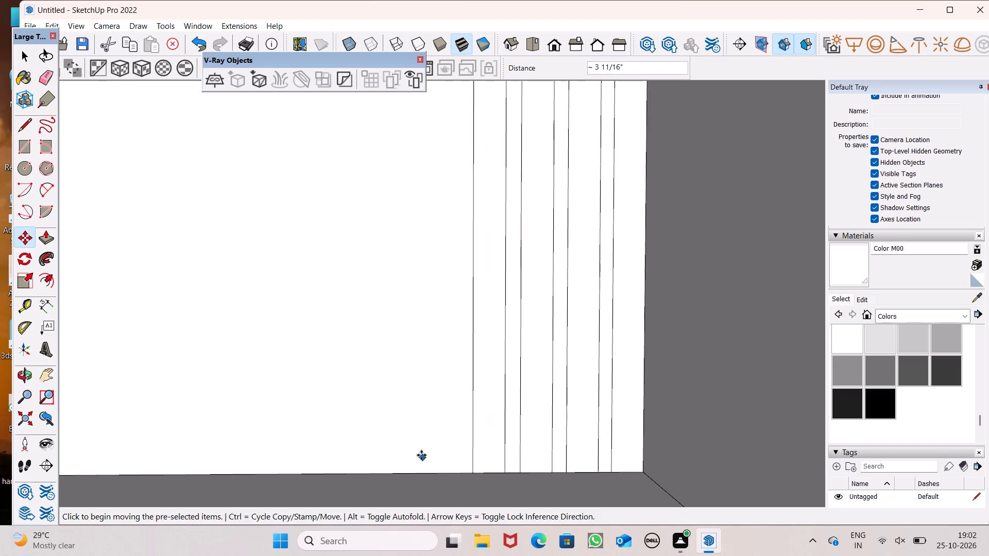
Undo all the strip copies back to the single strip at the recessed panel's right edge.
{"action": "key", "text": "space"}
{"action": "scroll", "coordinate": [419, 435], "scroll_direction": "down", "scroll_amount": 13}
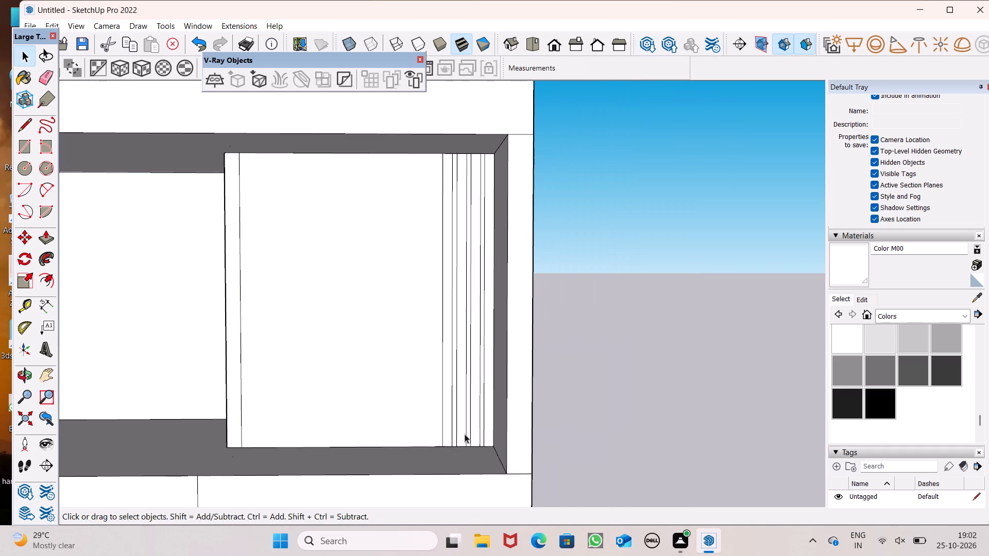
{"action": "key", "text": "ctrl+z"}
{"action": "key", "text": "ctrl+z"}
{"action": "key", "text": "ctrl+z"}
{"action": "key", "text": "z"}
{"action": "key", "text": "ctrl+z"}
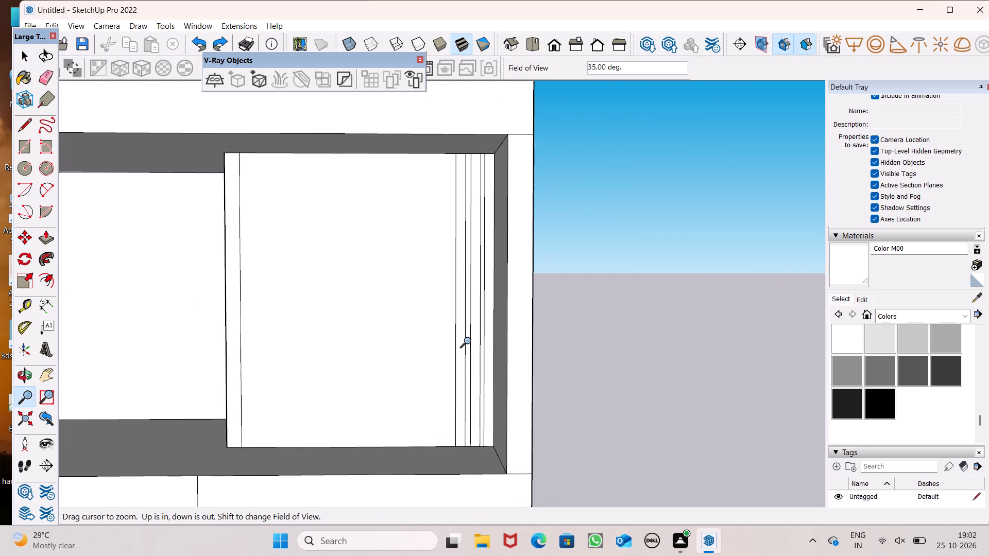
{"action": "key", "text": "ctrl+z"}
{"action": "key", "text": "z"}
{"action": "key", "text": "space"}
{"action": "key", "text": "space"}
Narrow the right-edge strip by moving its inner vertical edge toward the panel's right corner.
{"action": "scroll", "coordinate": [489, 290], "scroll_direction": "up", "scroll_amount": 5}
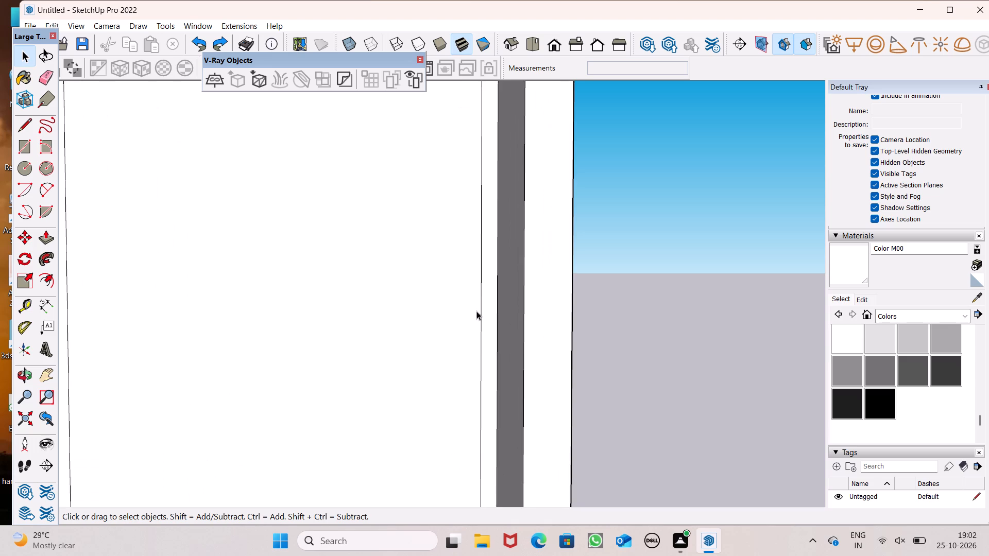
{"action": "scroll", "coordinate": [472, 319], "scroll_direction": "down", "scroll_amount": 5}
{"action": "scroll", "coordinate": [479, 282], "scroll_direction": "up", "scroll_amount": 2}
{"action": "left_click", "coordinate": [478, 284]}
{"action": "scroll", "coordinate": [474, 229], "scroll_direction": "down", "scroll_amount": 3}
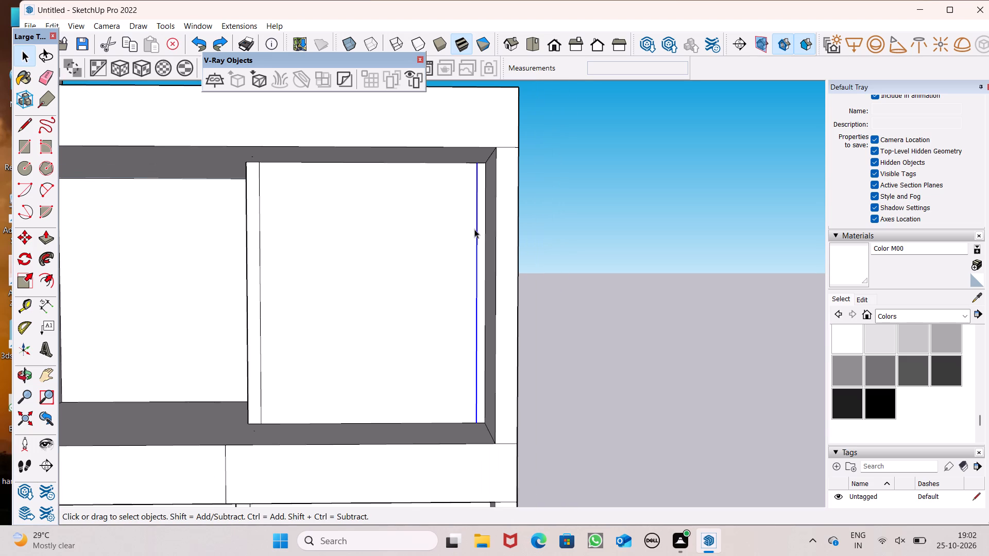
{"action": "scroll", "coordinate": [474, 229], "scroll_direction": "down", "scroll_amount": 2}
{"action": "key", "text": "m"}
{"action": "key", "text": "Return"}
{"action": "scroll", "coordinate": [448, 405], "scroll_direction": "up", "scroll_amount": 16}
{"action": "scroll", "coordinate": [513, 385], "scroll_direction": "up", "scroll_amount": 8}
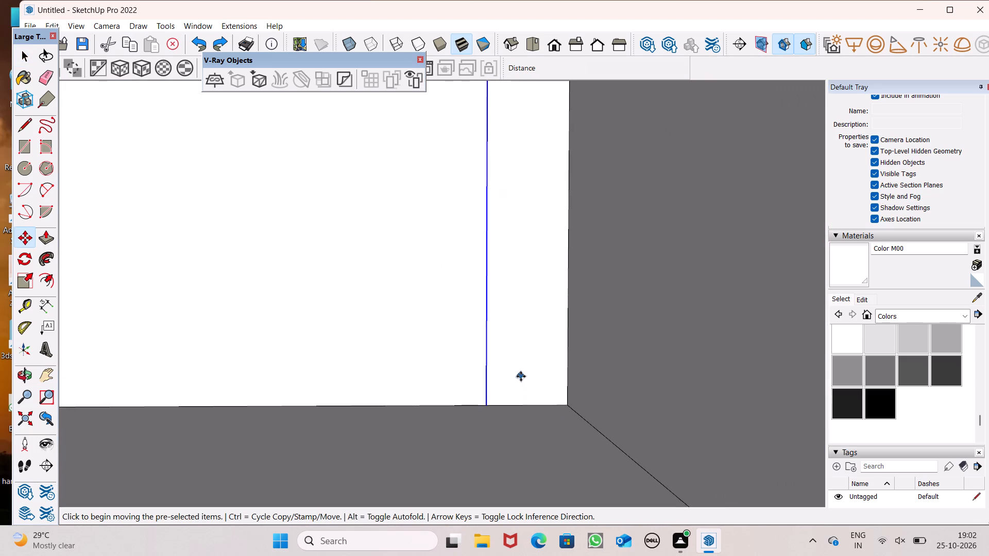
{"action": "scroll", "coordinate": [521, 377], "scroll_direction": "up", "scroll_amount": 4}
{"action": "left_click_drag", "start_coordinate": [474, 423], "coordinate": [506, 429]}
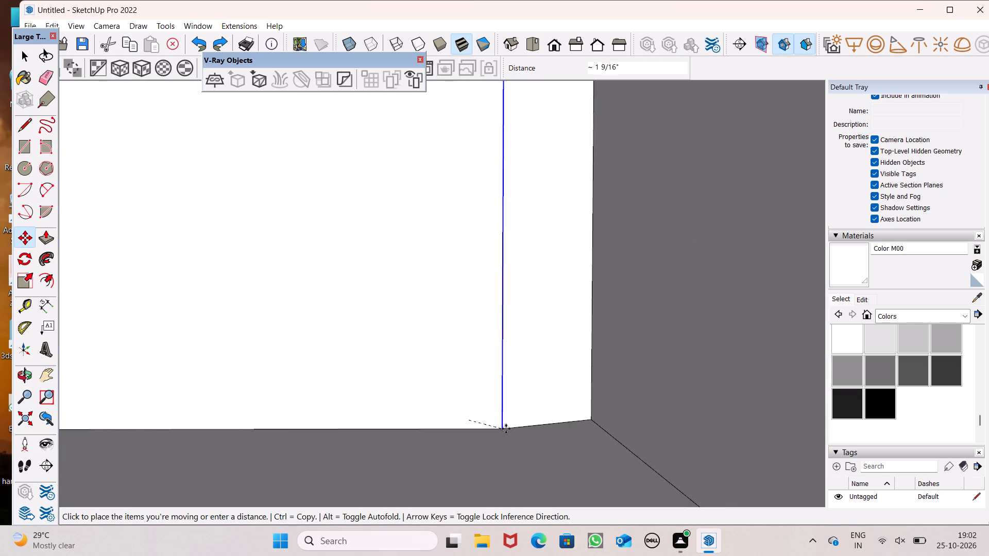
{"action": "left_click_drag", "start_coordinate": [506, 429], "coordinate": [519, 421]}
{"action": "scroll", "coordinate": [498, 428], "scroll_direction": "down", "scroll_amount": 4}
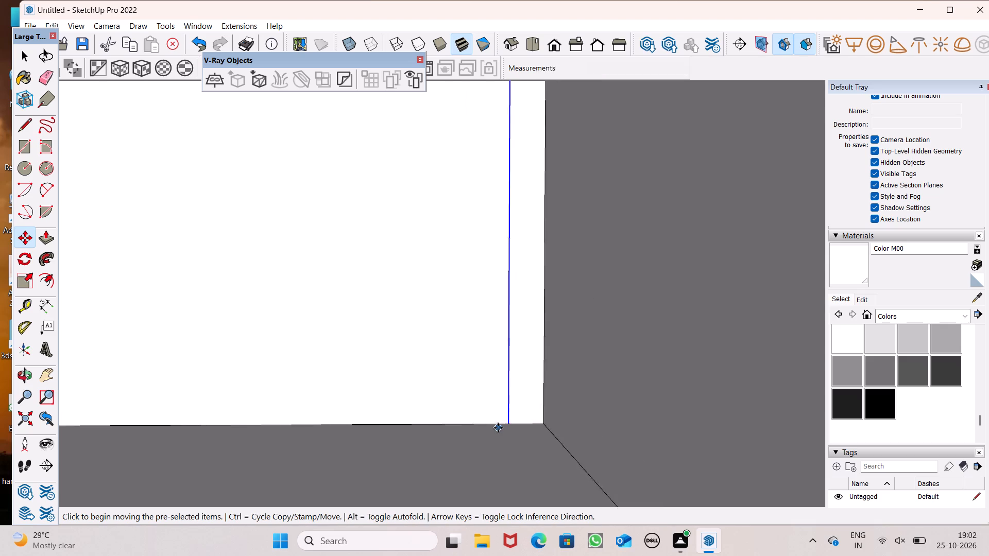
{"action": "scroll", "coordinate": [498, 428], "scroll_direction": "down", "scroll_amount": 19}
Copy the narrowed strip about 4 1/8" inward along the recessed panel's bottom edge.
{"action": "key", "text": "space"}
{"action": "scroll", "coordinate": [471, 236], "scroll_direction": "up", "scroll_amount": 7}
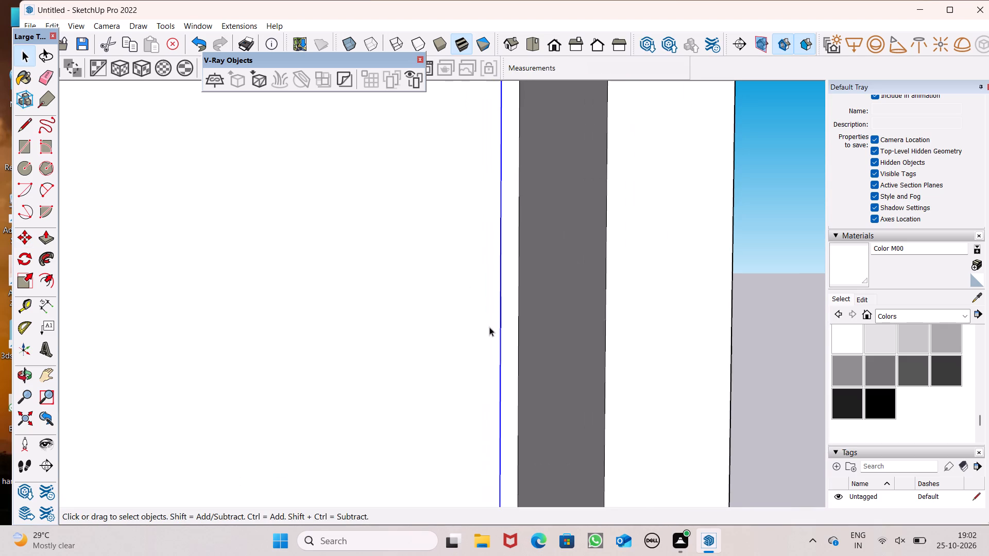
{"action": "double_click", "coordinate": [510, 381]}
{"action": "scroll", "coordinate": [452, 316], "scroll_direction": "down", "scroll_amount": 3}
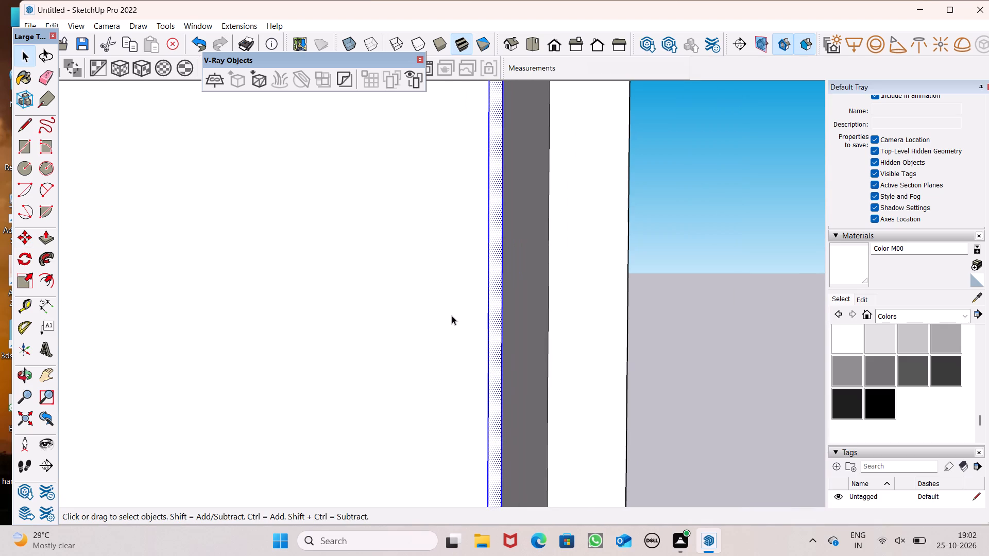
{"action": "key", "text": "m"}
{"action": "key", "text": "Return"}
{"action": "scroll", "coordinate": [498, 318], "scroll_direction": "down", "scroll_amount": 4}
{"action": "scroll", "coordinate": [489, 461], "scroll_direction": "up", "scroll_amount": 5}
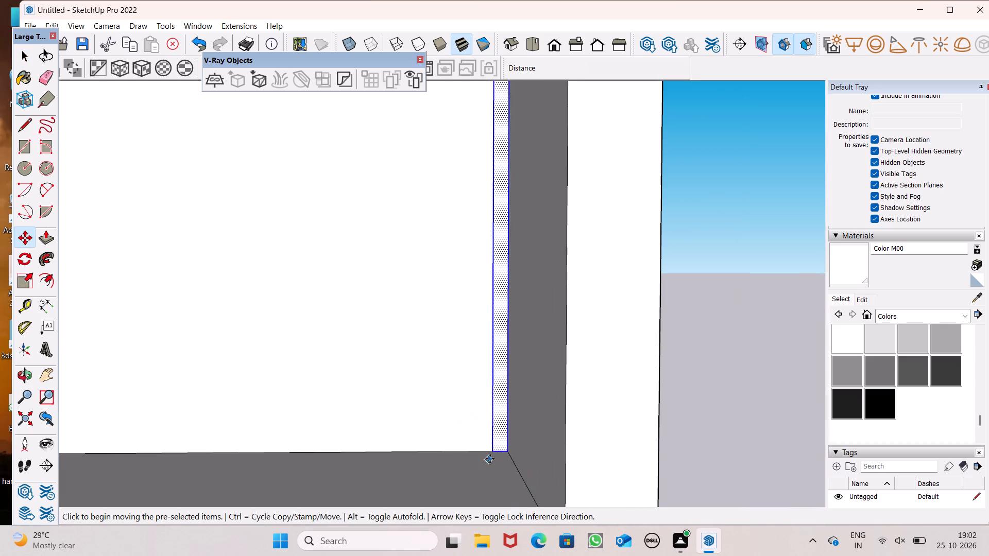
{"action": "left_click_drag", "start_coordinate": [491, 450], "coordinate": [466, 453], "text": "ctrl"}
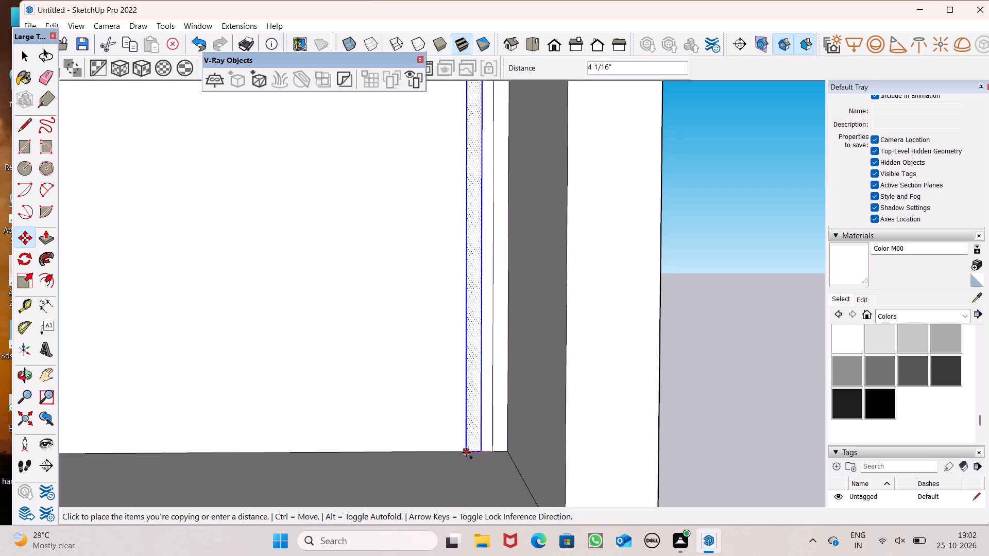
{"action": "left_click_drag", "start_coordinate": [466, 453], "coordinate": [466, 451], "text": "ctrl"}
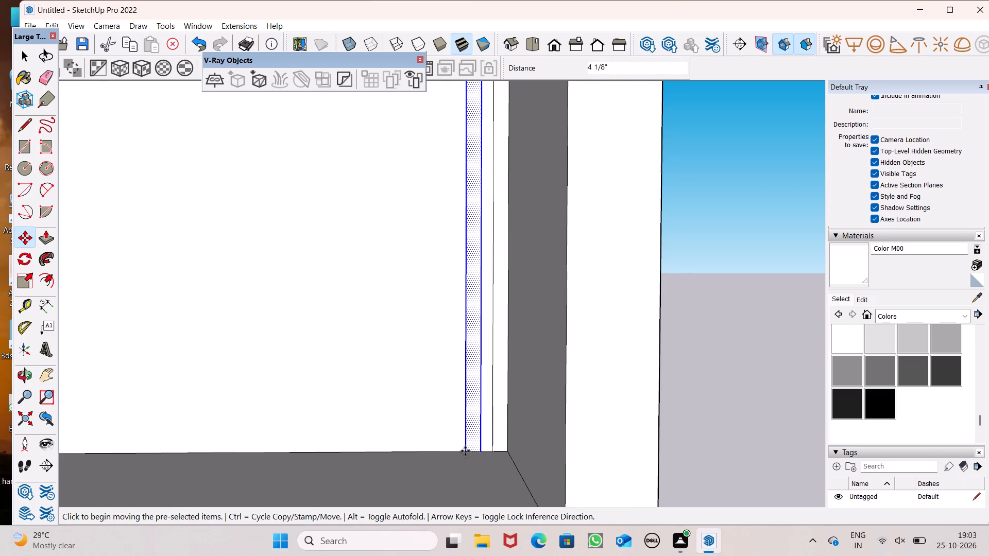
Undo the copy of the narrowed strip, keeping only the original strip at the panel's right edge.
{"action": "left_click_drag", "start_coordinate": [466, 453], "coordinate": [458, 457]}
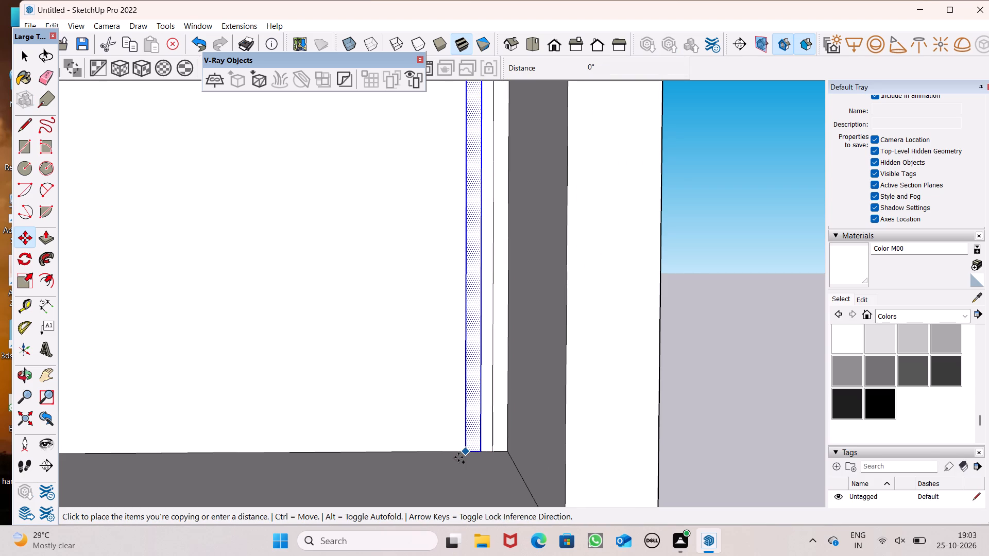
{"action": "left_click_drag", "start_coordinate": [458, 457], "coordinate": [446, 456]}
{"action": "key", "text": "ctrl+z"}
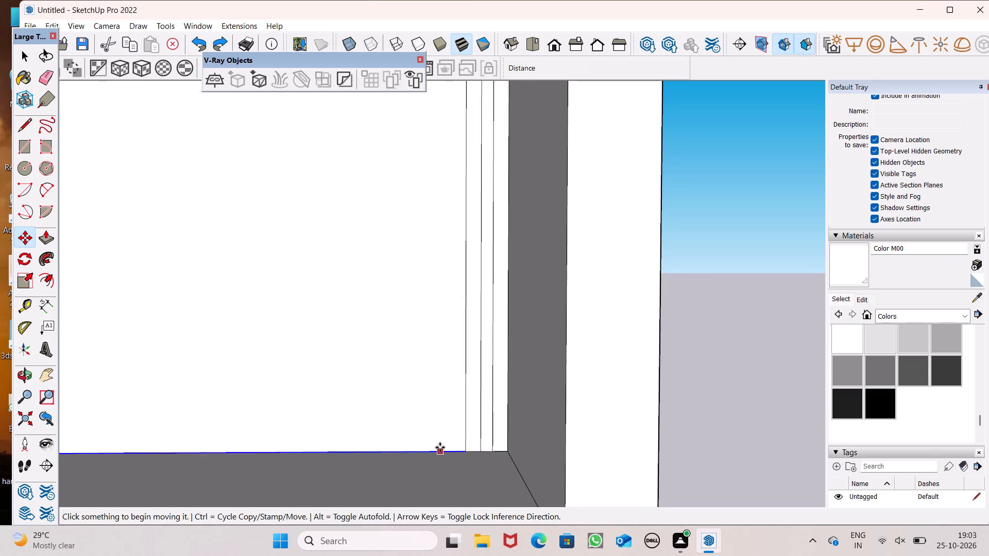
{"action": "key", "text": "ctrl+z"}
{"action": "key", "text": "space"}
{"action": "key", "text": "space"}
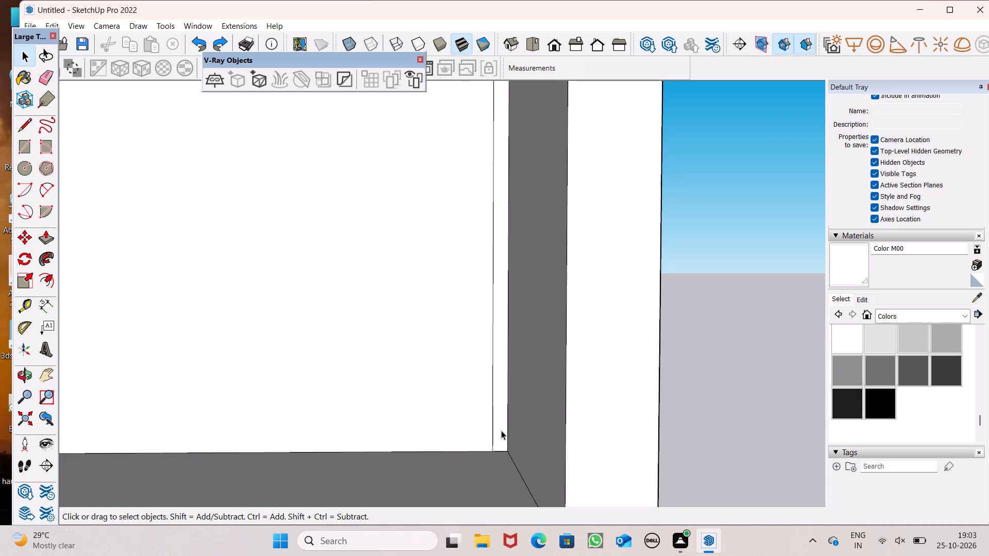
Copy the right-edge strip about 3 11/16" inward along the panel's bottom edge, using its lower inner corner as base.
{"action": "double_click", "coordinate": [501, 430]}
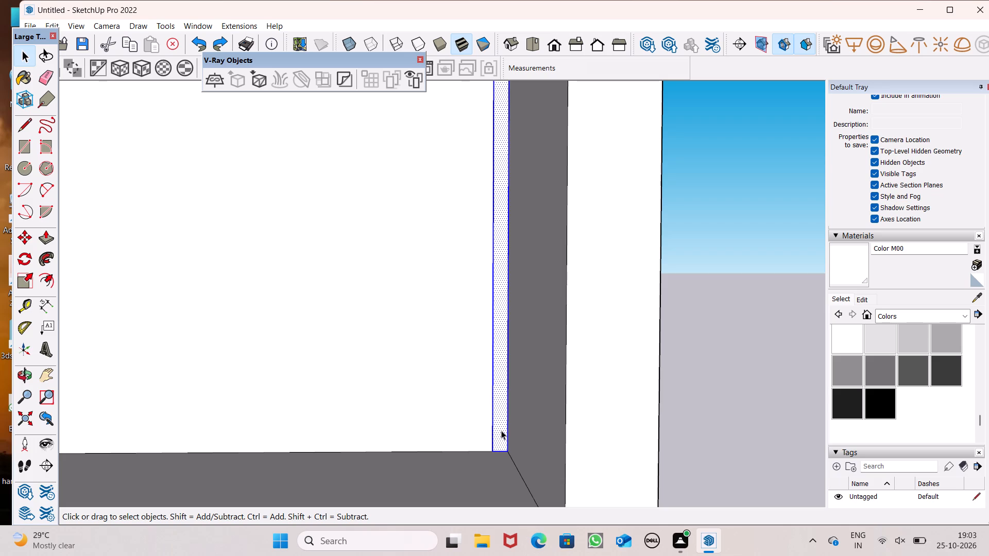
{"action": "key", "text": "m"}
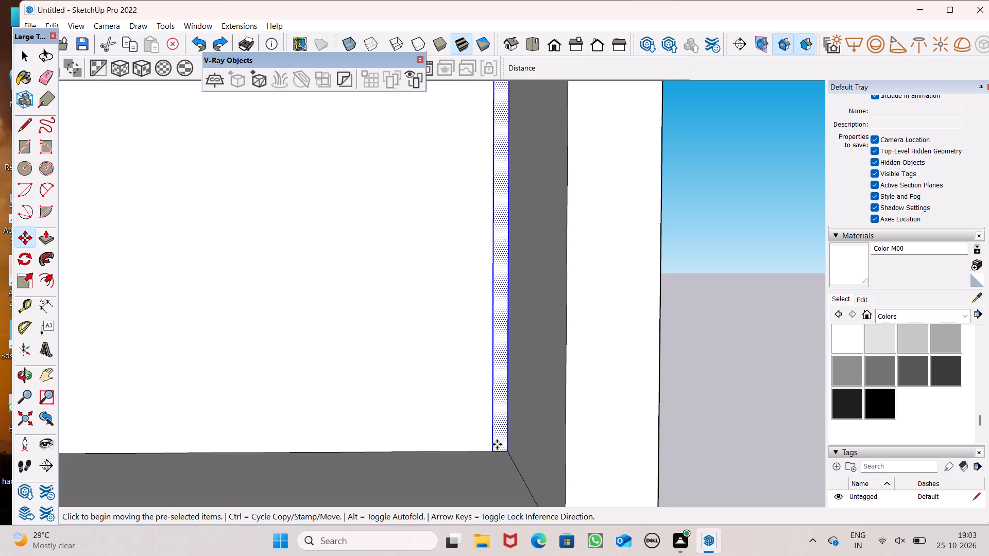
{"action": "key", "text": "Return"}
{"action": "left_click_drag", "start_coordinate": [494, 453], "coordinate": [469, 456], "text": "ctrl"}
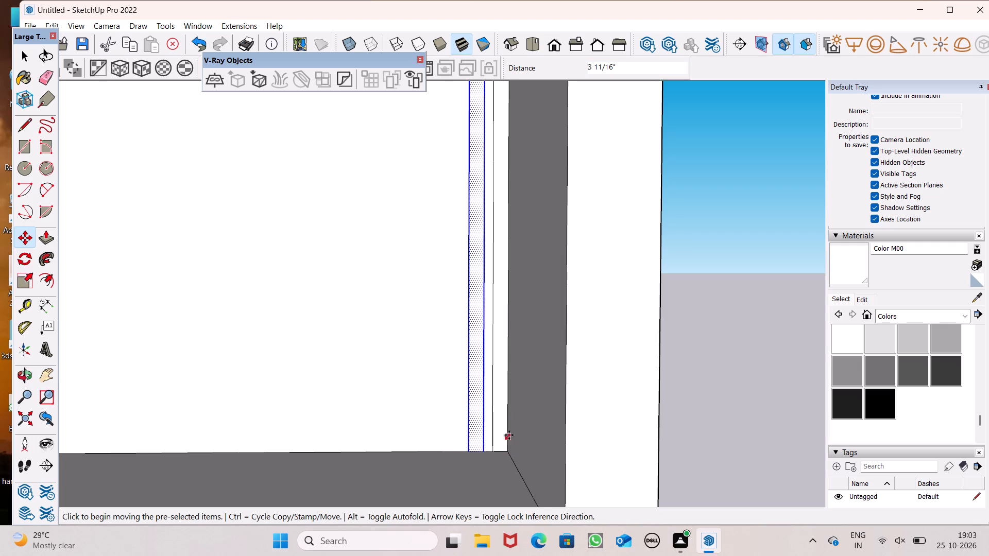
{"action": "scroll", "coordinate": [524, 433], "scroll_direction": "down", "scroll_amount": 4}
{"action": "scroll", "coordinate": [600, 404], "scroll_direction": "down", "scroll_amount": 3}
{"action": "key", "text": "space"}
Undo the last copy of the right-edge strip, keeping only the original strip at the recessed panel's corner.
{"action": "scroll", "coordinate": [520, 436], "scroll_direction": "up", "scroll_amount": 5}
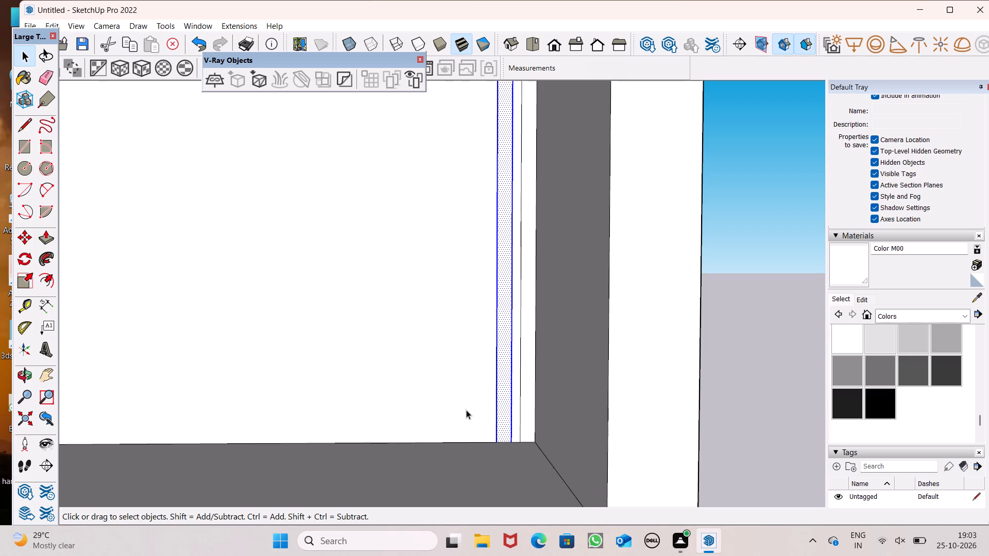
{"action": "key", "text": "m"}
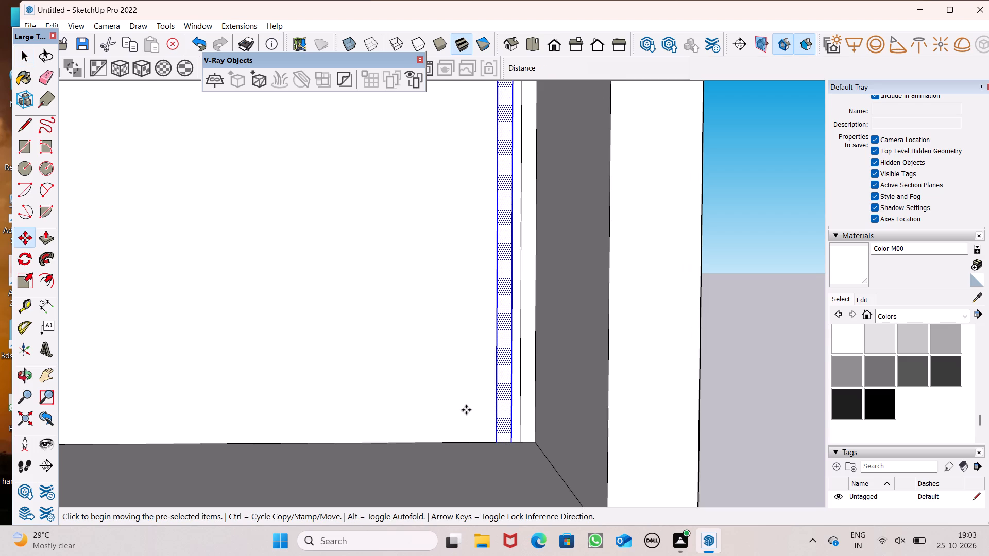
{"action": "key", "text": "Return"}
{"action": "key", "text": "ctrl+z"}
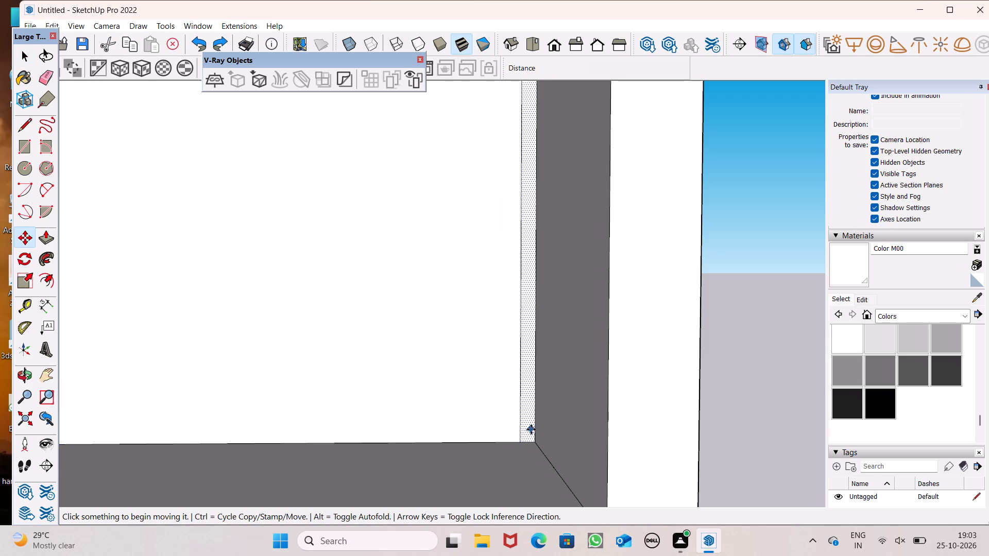
Copy the right-edge strip about 3 13/16" inward along the panel's bottom edge and multiply the copy by 4.
{"action": "key", "text": "space"}
{"action": "double_click", "coordinate": [530, 430]}
{"action": "key", "text": "m"}
{"action": "key", "text": "Return"}
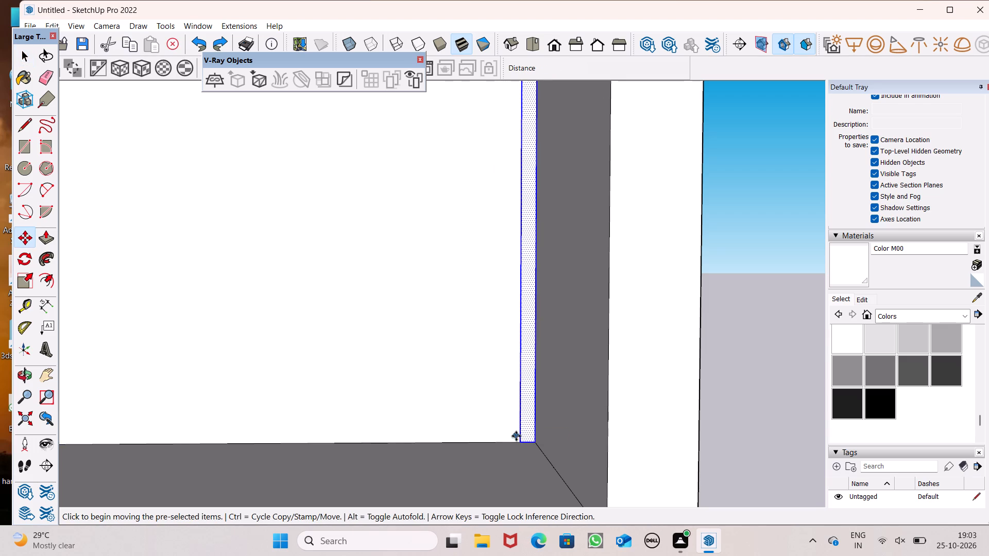
{"action": "left_click_drag", "start_coordinate": [517, 439], "coordinate": [497, 445]}
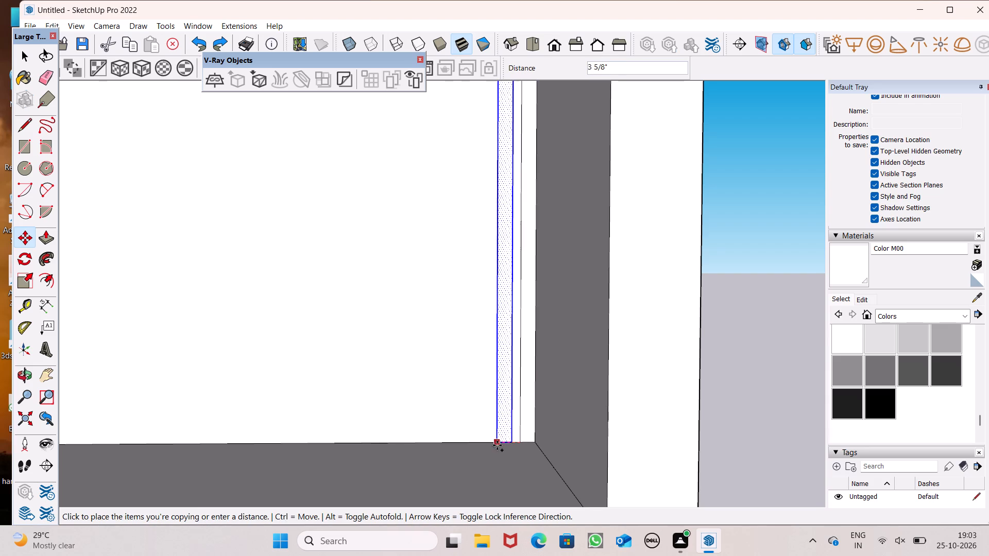
{"action": "left_click_drag", "start_coordinate": [497, 445], "coordinate": [496, 445]}
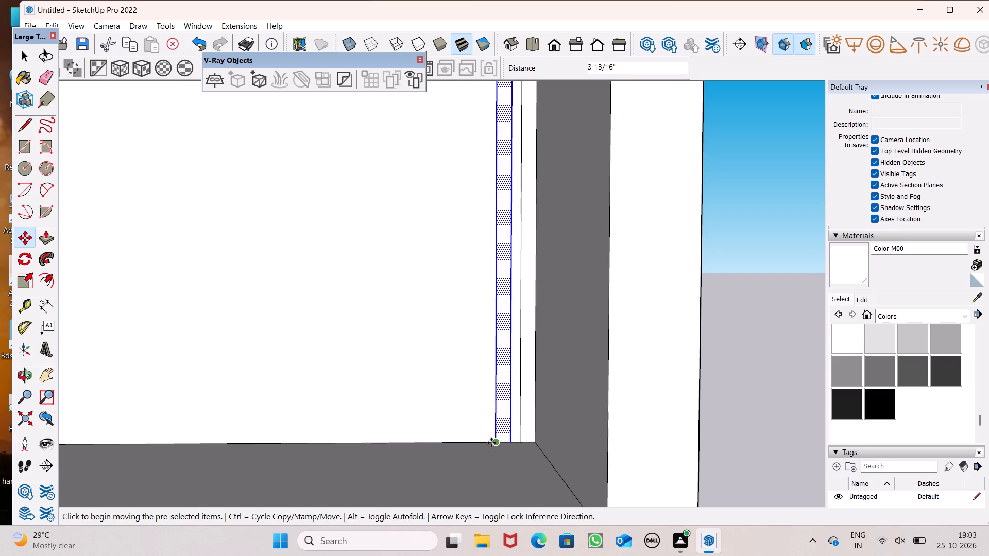
{"action": "key", "text": "shift+asterisk"}
{"action": "key", "text": "4"}
{"action": "key", "text": "Return"}
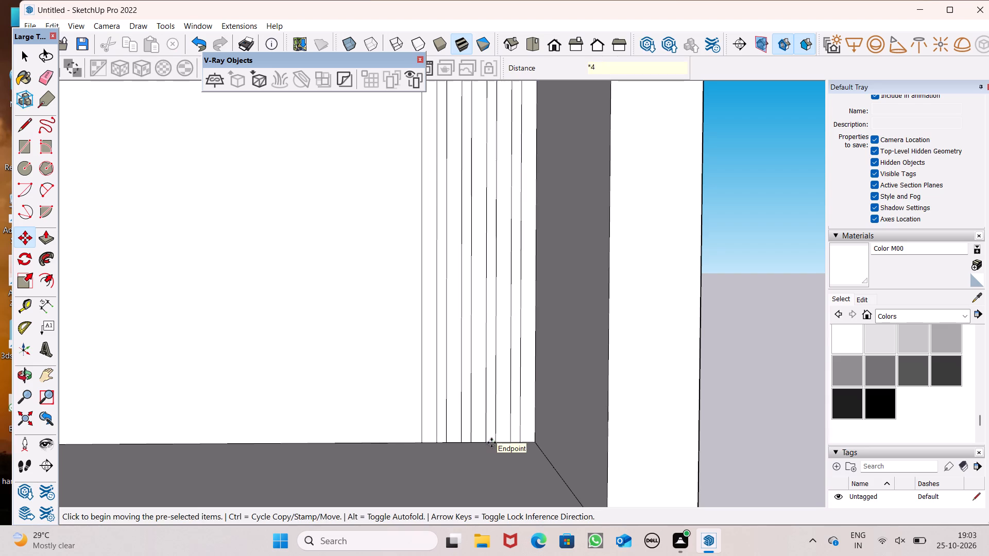
{"action": "key", "text": "space"}
Copy the innermost strip about 3 3/4" further inward along the panel's bottom edge, using its lower outer corner as base.
{"action": "scroll", "coordinate": [486, 235], "scroll_direction": "down", "scroll_amount": 16}
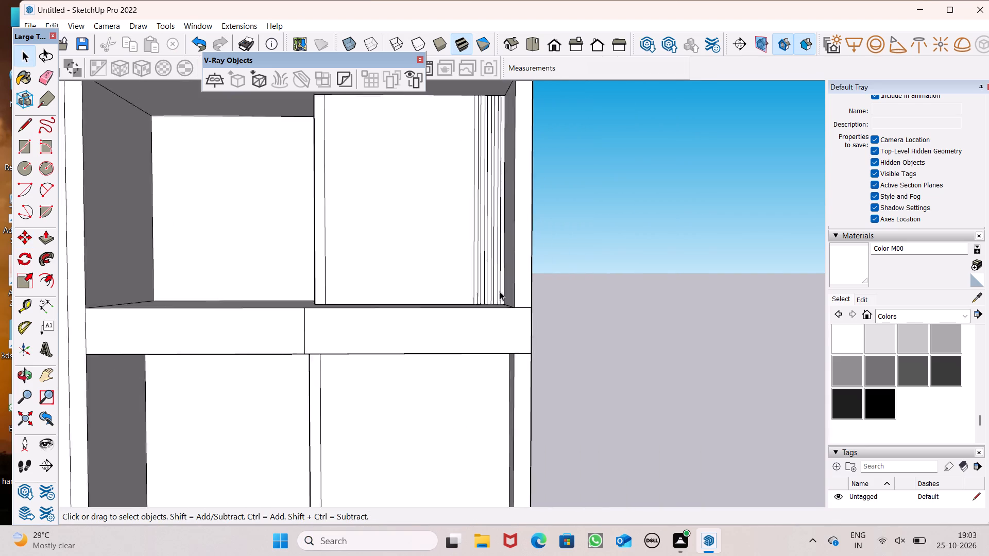
{"action": "scroll", "coordinate": [500, 291], "scroll_direction": "down", "scroll_amount": 3}
{"action": "scroll", "coordinate": [499, 175], "scroll_direction": "up", "scroll_amount": 4}
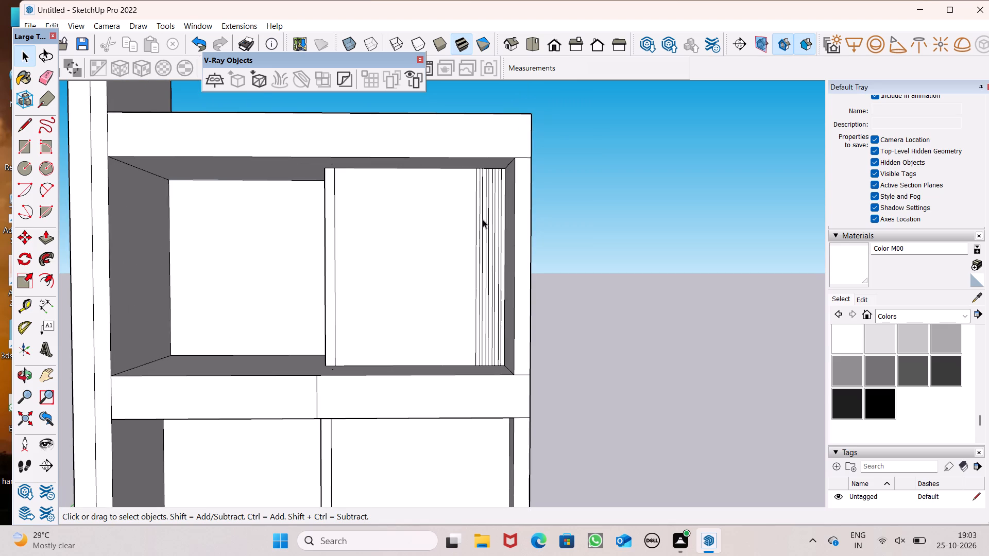
{"action": "scroll", "coordinate": [474, 291], "scroll_direction": "up", "scroll_amount": 6}
{"action": "scroll", "coordinate": [484, 294], "scroll_direction": "down", "scroll_amount": 1}
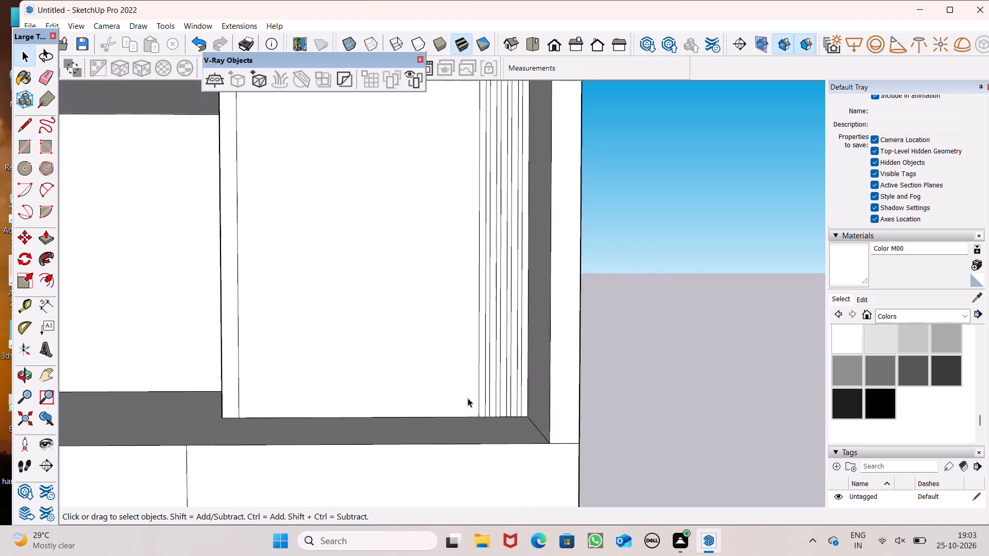
{"action": "scroll", "coordinate": [465, 399], "scroll_direction": "up", "scroll_amount": 5}
{"action": "scroll", "coordinate": [507, 428], "scroll_direction": "up", "scroll_amount": 4}
{"action": "double_click", "coordinate": [484, 417]}
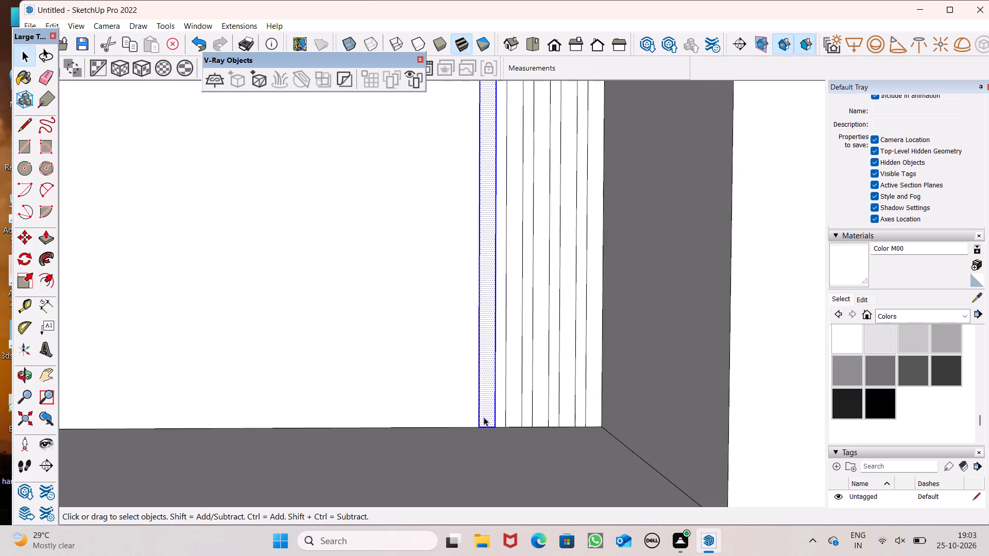
{"action": "key", "text": "m"}
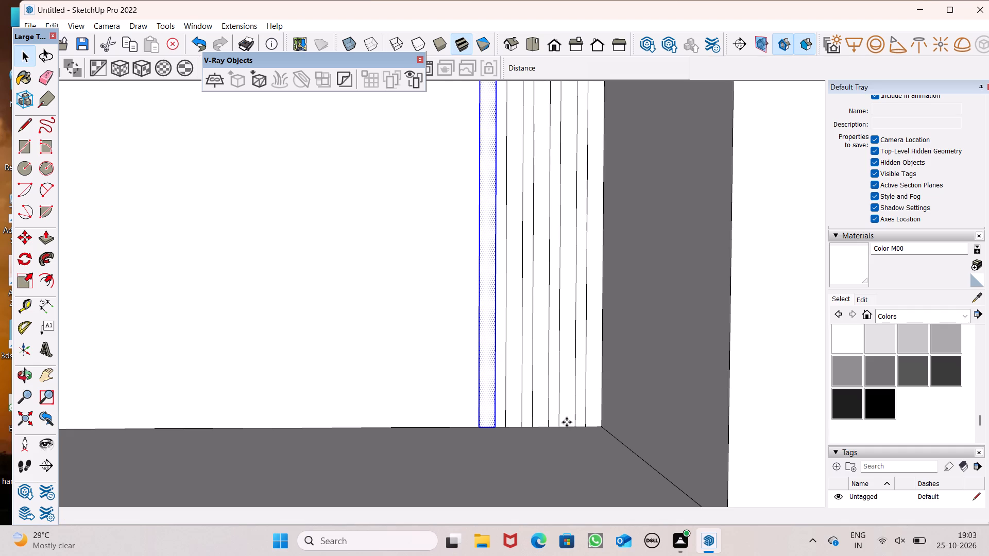
{"action": "key", "text": "Return"}
{"action": "scroll", "coordinate": [471, 431], "scroll_direction": "up", "scroll_amount": 6}
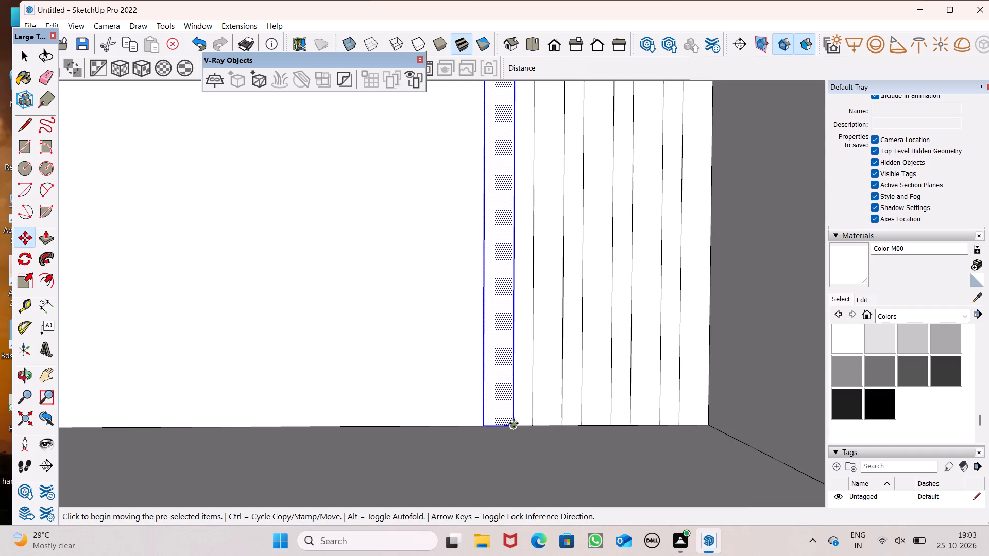
{"action": "left_click_drag", "start_coordinate": [512, 425], "coordinate": [465, 420]}
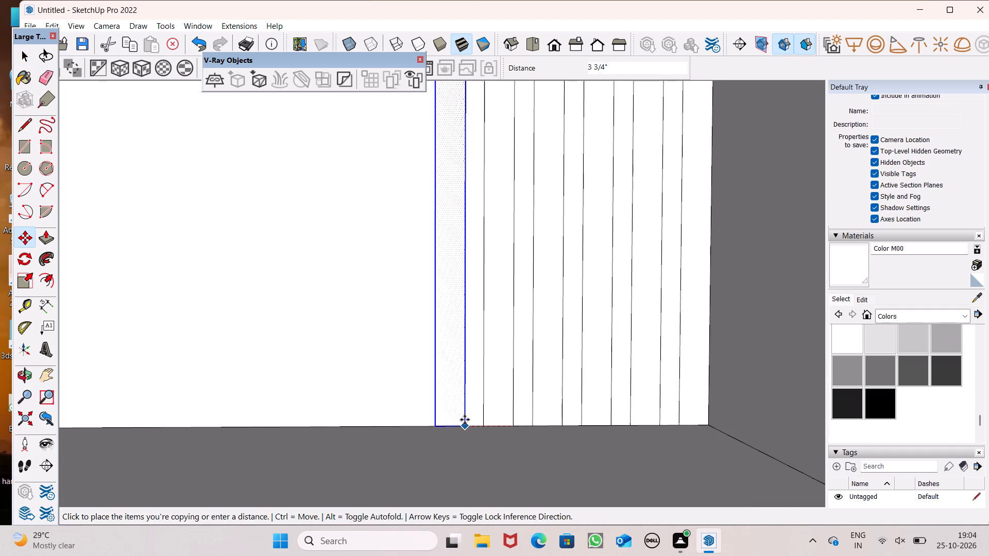
{"action": "scroll", "coordinate": [398, 415], "scroll_direction": "down", "scroll_amount": 14}
{"action": "key", "text": "space"}
{"action": "left_click", "coordinate": [678, 420]}
Push/Pull the strip at the upper panel's right corner outward about 2 1/8".
{"action": "scroll", "coordinate": [412, 284], "scroll_direction": "up", "scroll_amount": 2}
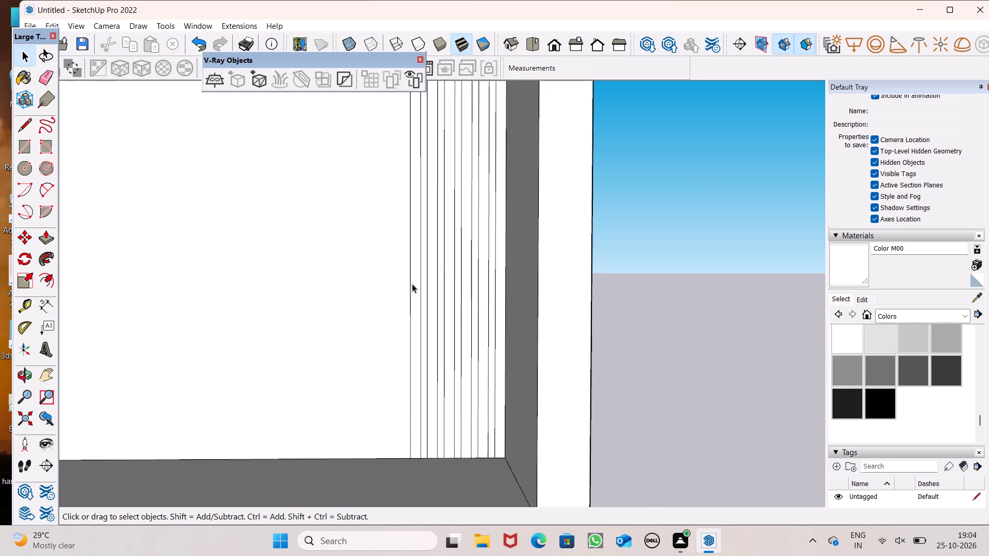
{"action": "scroll", "coordinate": [412, 284], "scroll_direction": "up", "scroll_amount": 3}
{"action": "scroll", "coordinate": [412, 284], "scroll_direction": "down", "scroll_amount": 4}
{"action": "middle_click_drag", "start_coordinate": [431, 371], "coordinate": [437, 386]}
{"action": "scroll", "coordinate": [445, 319], "scroll_direction": "down", "scroll_amount": 4}
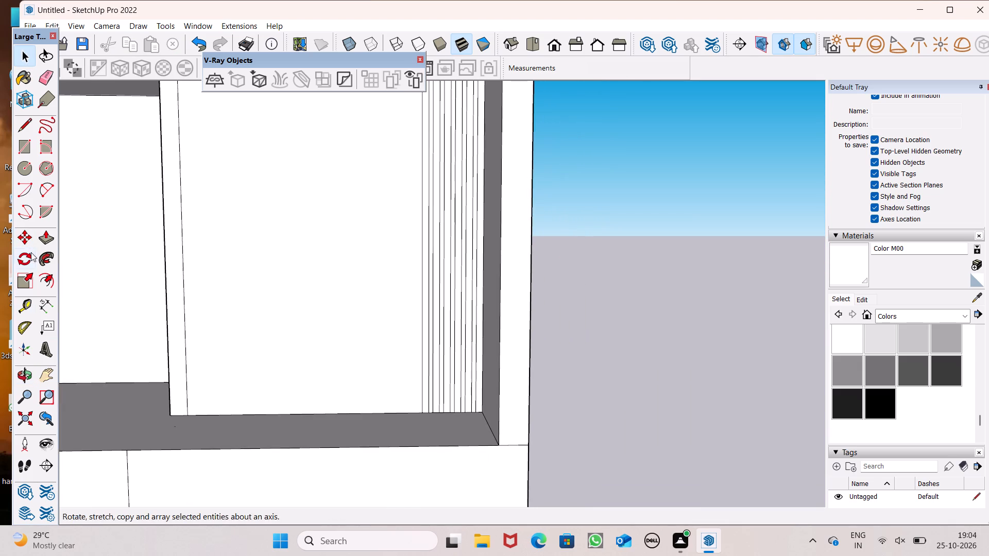
{"action": "left_click", "coordinate": [40, 239]}
{"action": "scroll", "coordinate": [276, 332], "scroll_direction": "down", "scroll_amount": 3}
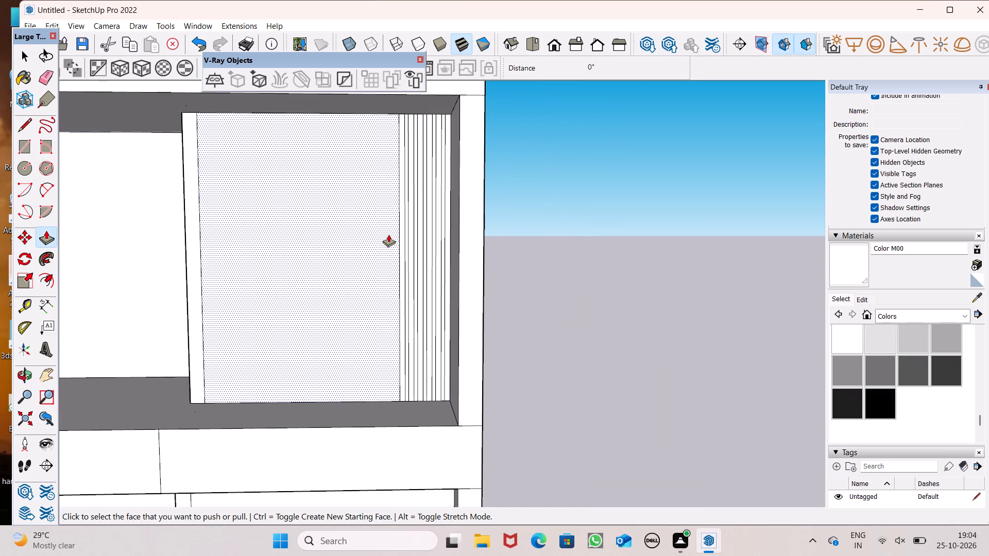
{"action": "scroll", "coordinate": [411, 280], "scroll_direction": "down", "scroll_amount": 1}
{"action": "middle_click_drag", "start_coordinate": [428, 339], "coordinate": [449, 360]}
{"action": "scroll", "coordinate": [418, 301], "scroll_direction": "up", "scroll_amount": 6}
{"action": "scroll", "coordinate": [424, 329], "scroll_direction": "down", "scroll_amount": 5}
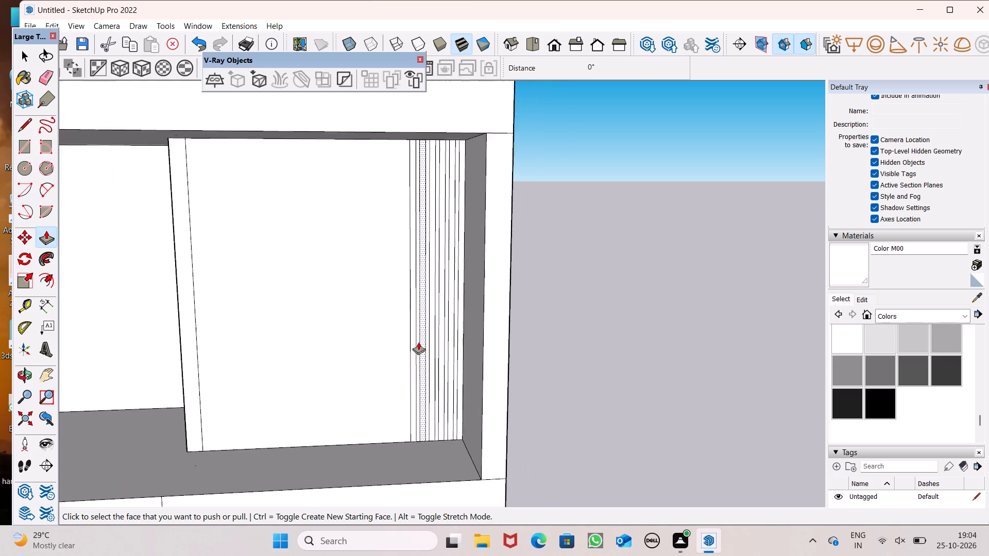
{"action": "middle_click_drag", "start_coordinate": [421, 380], "coordinate": [459, 443]}
{"action": "scroll", "coordinate": [432, 359], "scroll_direction": "up", "scroll_amount": 1}
{"action": "scroll", "coordinate": [431, 358], "scroll_direction": "down", "scroll_amount": 5}
{"action": "scroll", "coordinate": [480, 345], "scroll_direction": "up", "scroll_amount": 6}
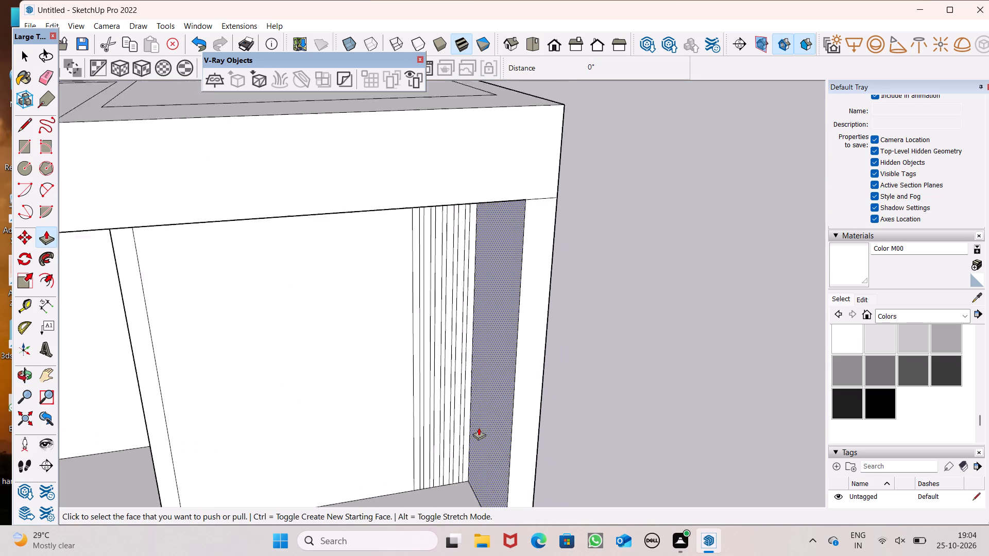
{"action": "scroll", "coordinate": [479, 427], "scroll_direction": "up", "scroll_amount": 1}
{"action": "scroll", "coordinate": [361, 392], "scroll_direction": "down", "scroll_amount": 4}
{"action": "scroll", "coordinate": [425, 482], "scroll_direction": "up", "scroll_amount": 13}
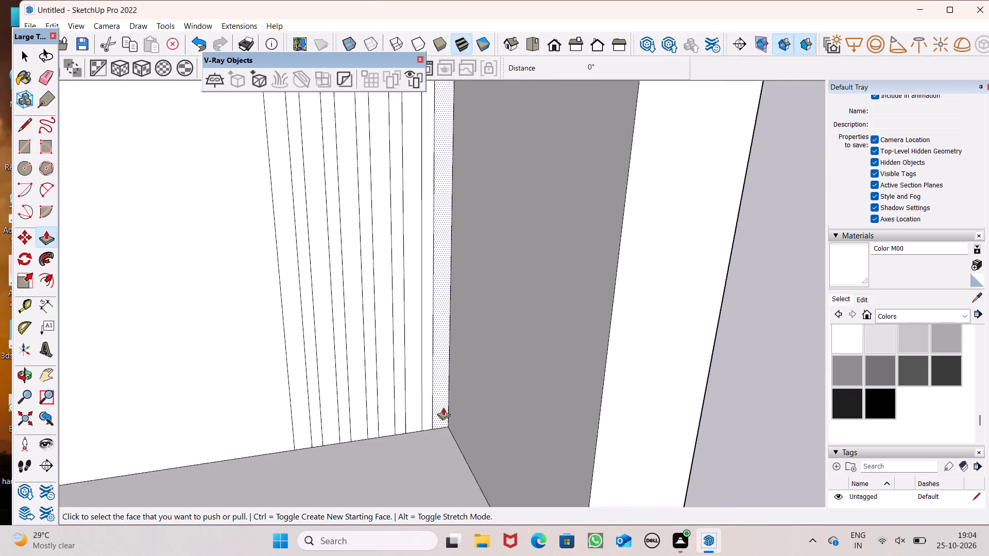
{"action": "scroll", "coordinate": [443, 407], "scroll_direction": "up", "scroll_amount": 3}
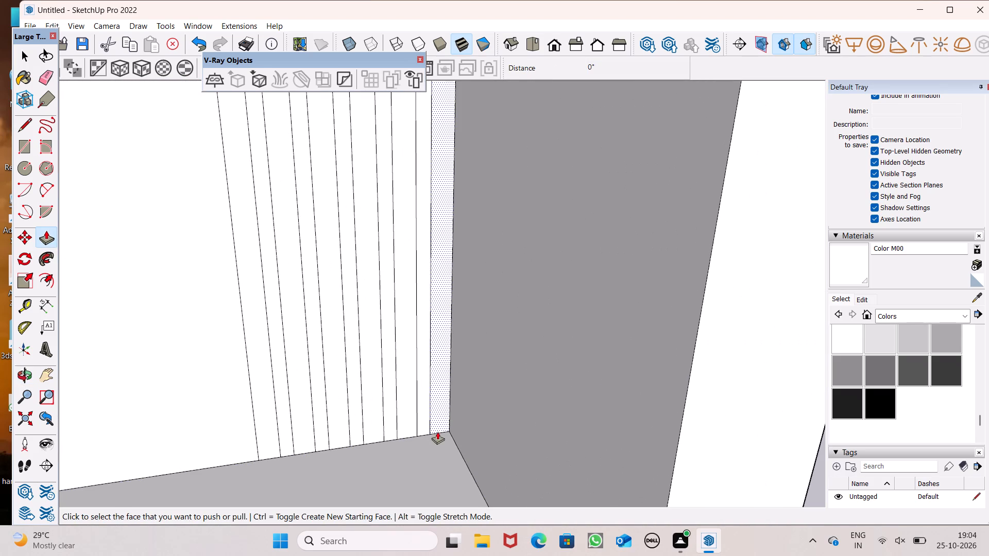
{"action": "left_click_drag", "start_coordinate": [437, 431], "coordinate": [446, 437], "text": "ctrl"}
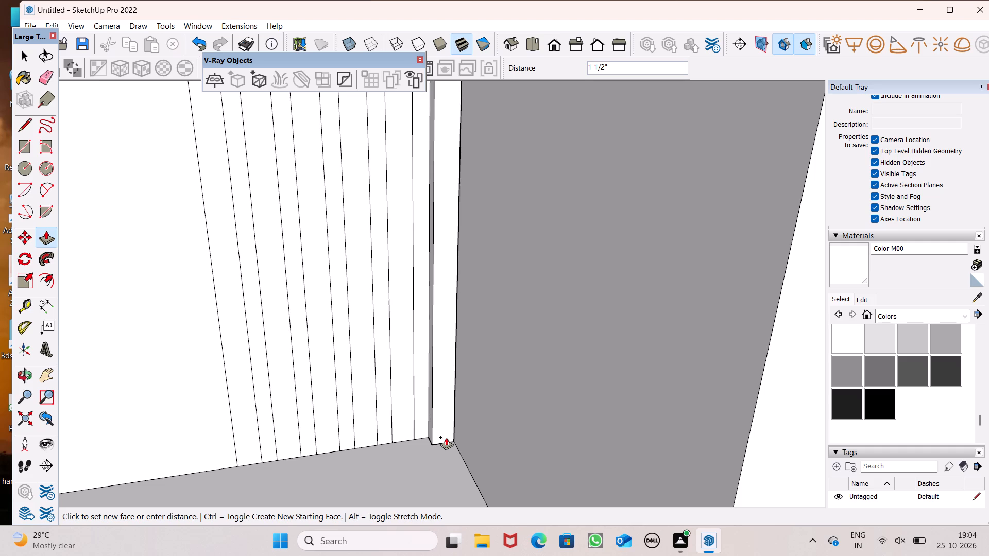
{"action": "left_click_drag", "start_coordinate": [446, 437], "coordinate": [446, 442], "text": "ctrl"}
Push/Pull the second and third strips from the right corner outward about 2 1/8", level with the first strip.
{"action": "scroll", "coordinate": [445, 439], "scroll_direction": "down", "scroll_amount": 3}
{"action": "middle_click_drag", "start_coordinate": [435, 451], "coordinate": [462, 502]}
{"action": "scroll", "coordinate": [449, 461], "scroll_direction": "up", "scroll_amount": 1}
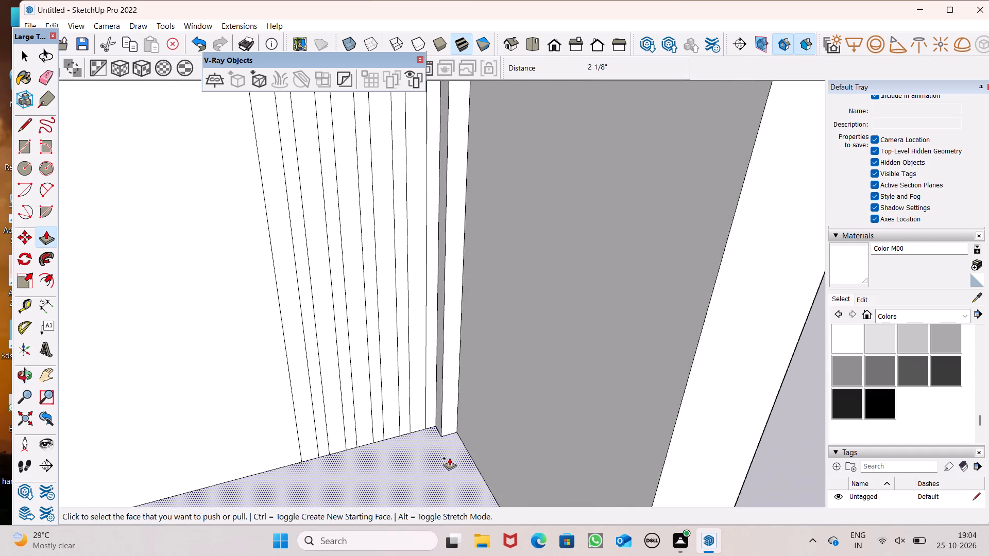
{"action": "scroll", "coordinate": [449, 458], "scroll_direction": "up", "scroll_amount": 6}
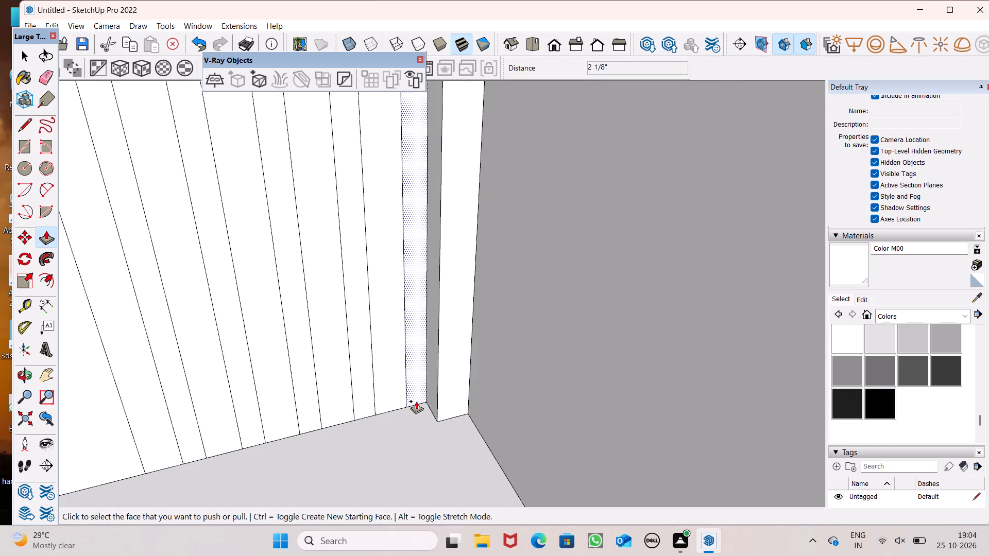
{"action": "left_click_drag", "start_coordinate": [397, 396], "coordinate": [428, 411]}
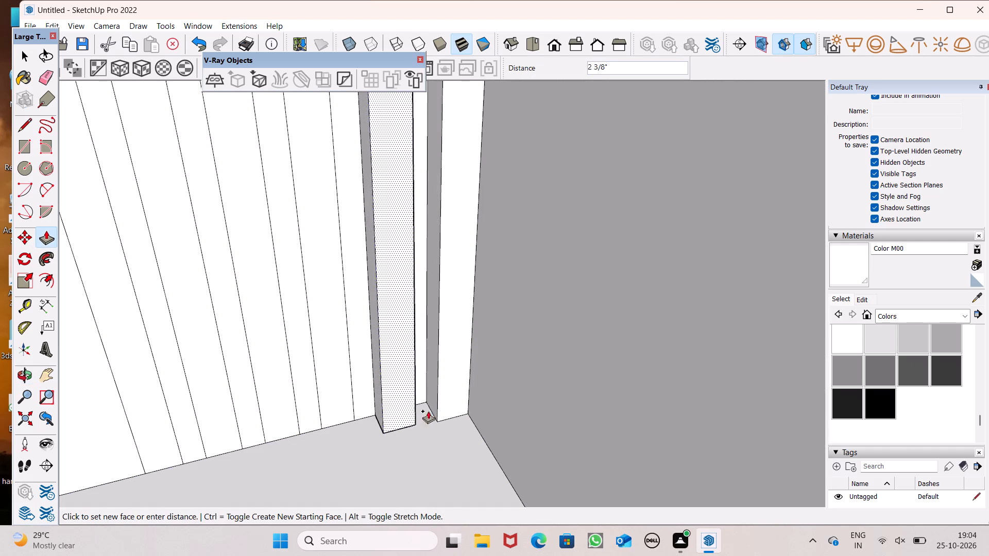
{"action": "left_click_drag", "start_coordinate": [428, 411], "coordinate": [440, 412]}
{"action": "left_click_drag", "start_coordinate": [340, 410], "coordinate": [359, 421]}
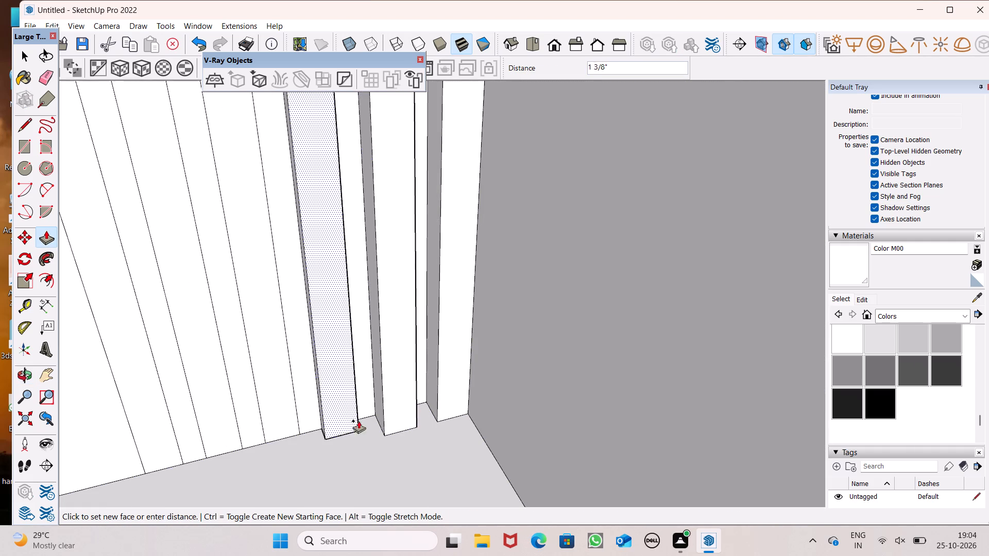
{"action": "left_click_drag", "start_coordinate": [359, 421], "coordinate": [385, 431]}
Push/Pull the three remaining inner strips outward about 2 1/8", level with the strips already pulled out.
{"action": "scroll", "coordinate": [462, 387], "scroll_direction": "down", "scroll_amount": 5}
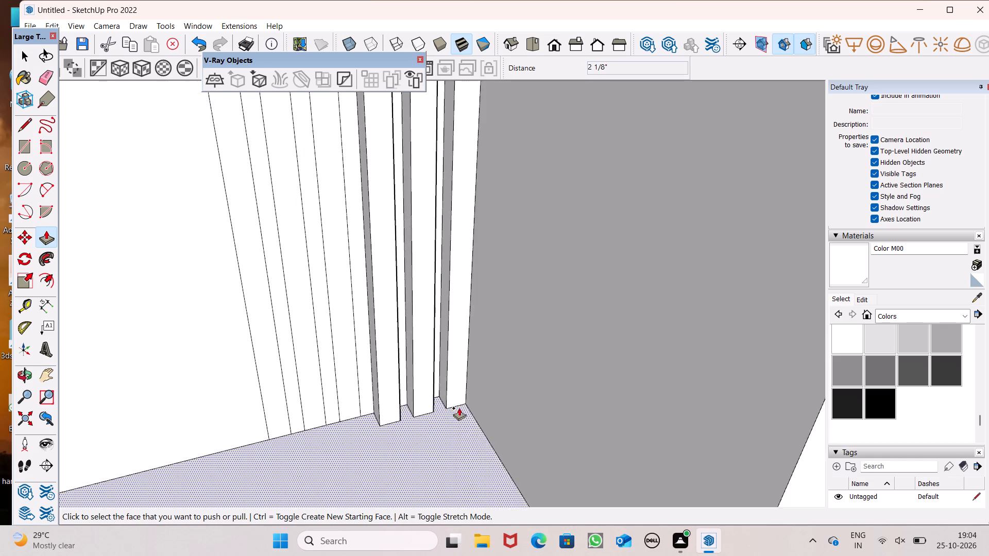
{"action": "middle_click_drag", "start_coordinate": [459, 408], "coordinate": [390, 389]}
{"action": "scroll", "coordinate": [356, 402], "scroll_direction": "up", "scroll_amount": 1}
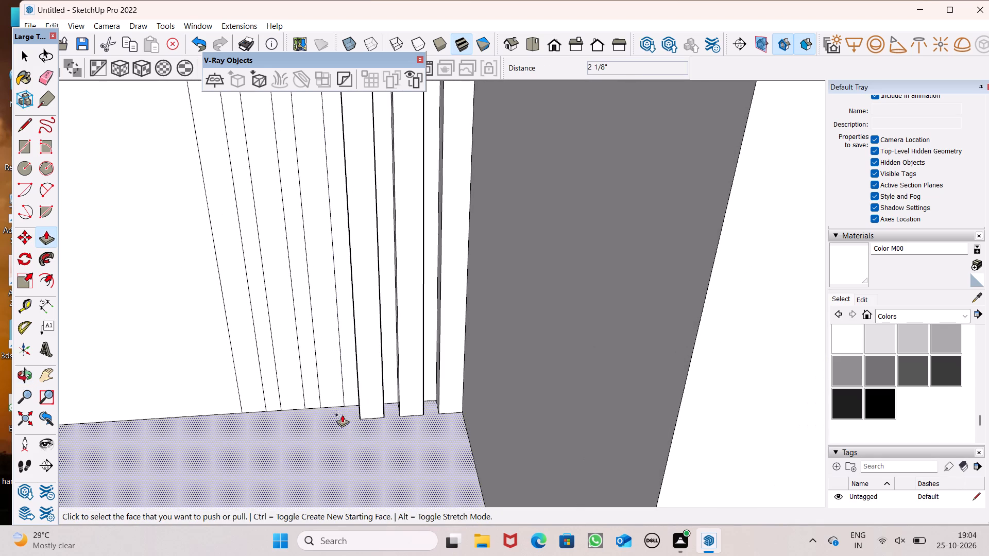
{"action": "middle_click_drag", "start_coordinate": [368, 402], "coordinate": [380, 406]}
{"action": "scroll", "coordinate": [380, 406], "scroll_direction": "up", "scroll_amount": 1}
{"action": "scroll", "coordinate": [378, 392], "scroll_direction": "down", "scroll_amount": 2}
{"action": "scroll", "coordinate": [331, 392], "scroll_direction": "up", "scroll_amount": 3}
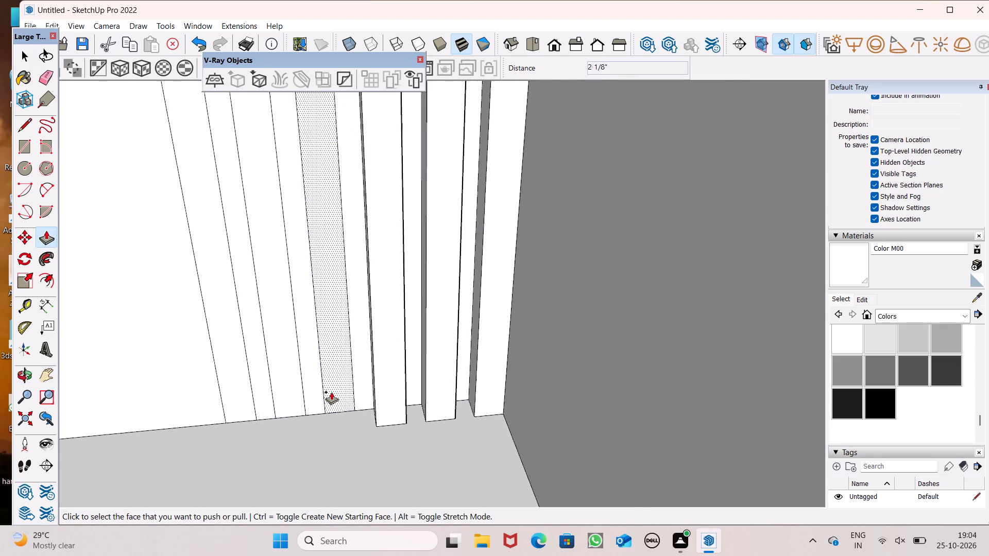
{"action": "scroll", "coordinate": [331, 392], "scroll_direction": "up", "scroll_amount": 2}
{"action": "left_click_drag", "start_coordinate": [342, 396], "coordinate": [382, 430]}
{"action": "left_click_drag", "start_coordinate": [274, 387], "coordinate": [325, 439]}
{"action": "left_click_drag", "start_coordinate": [212, 395], "coordinate": [218, 412]}
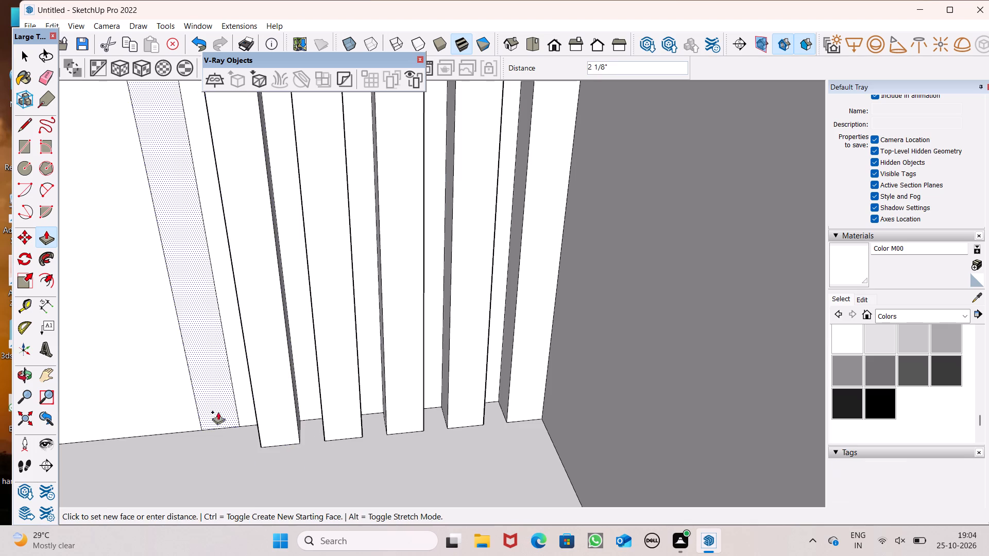
{"action": "left_click_drag", "start_coordinate": [218, 412], "coordinate": [275, 448]}
Examine the projecting vertical strips and their spacing at the recessed panel's right corner from several angles.
{"action": "scroll", "coordinate": [365, 369], "scroll_direction": "down", "scroll_amount": 6}
{"action": "scroll", "coordinate": [432, 402], "scroll_direction": "down", "scroll_amount": 9}
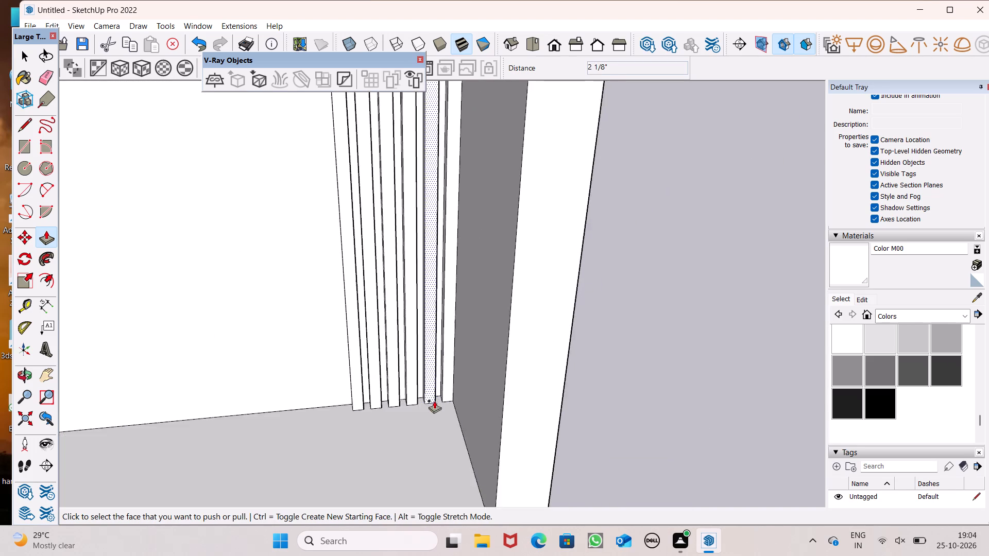
{"action": "scroll", "coordinate": [434, 401], "scroll_direction": "down", "scroll_amount": 4}
{"action": "middle_click_drag", "start_coordinate": [438, 424], "coordinate": [449, 359]}
{"action": "key", "text": "space"}
{"action": "scroll", "coordinate": [449, 402], "scroll_direction": "down", "scroll_amount": 3}
{"action": "middle_click_drag", "start_coordinate": [441, 401], "coordinate": [512, 430]}
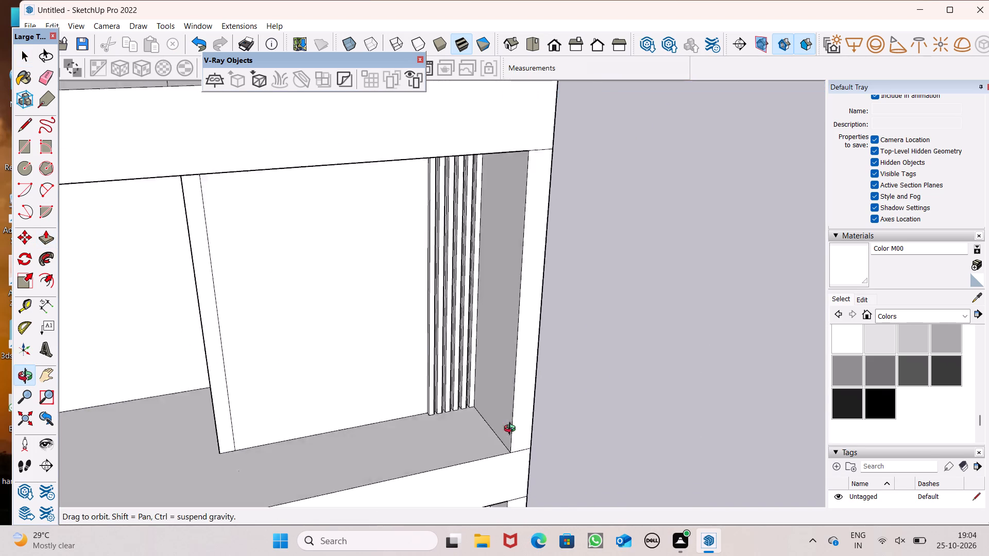
{"action": "middle_click_drag", "start_coordinate": [512, 430], "coordinate": [541, 457]}
{"action": "scroll", "coordinate": [478, 423], "scroll_direction": "up", "scroll_amount": 14}
{"action": "scroll", "coordinate": [478, 418], "scroll_direction": "down", "scroll_amount": 3}
{"action": "middle_click_drag", "start_coordinate": [520, 433], "coordinate": [408, 443]}
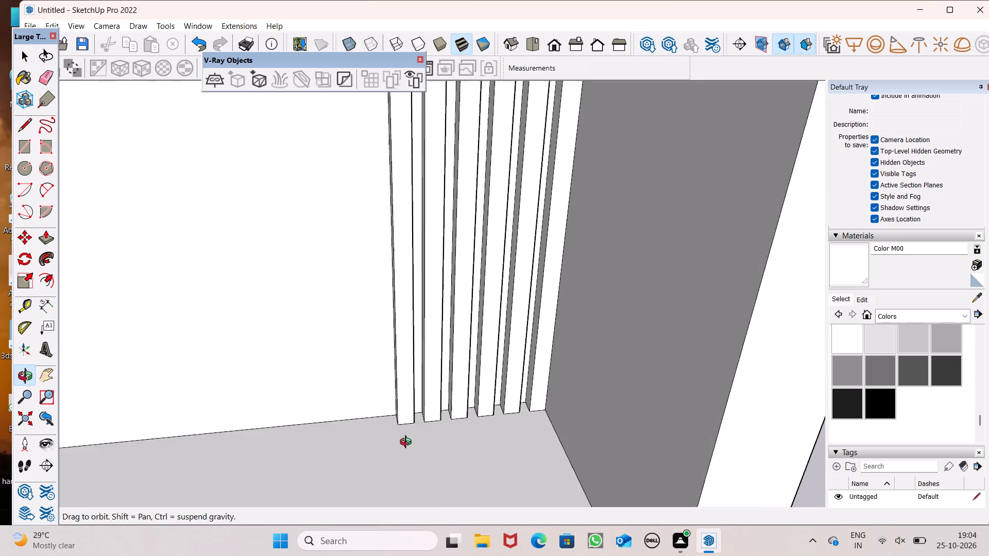
{"action": "middle_click_drag", "start_coordinate": [408, 443], "coordinate": [407, 443]}
{"action": "scroll", "coordinate": [407, 443], "scroll_direction": "up", "scroll_amount": 1}
{"action": "scroll", "coordinate": [413, 402], "scroll_direction": "down", "scroll_amount": 7}
{"action": "scroll", "coordinate": [473, 394], "scroll_direction": "down", "scroll_amount": 4}
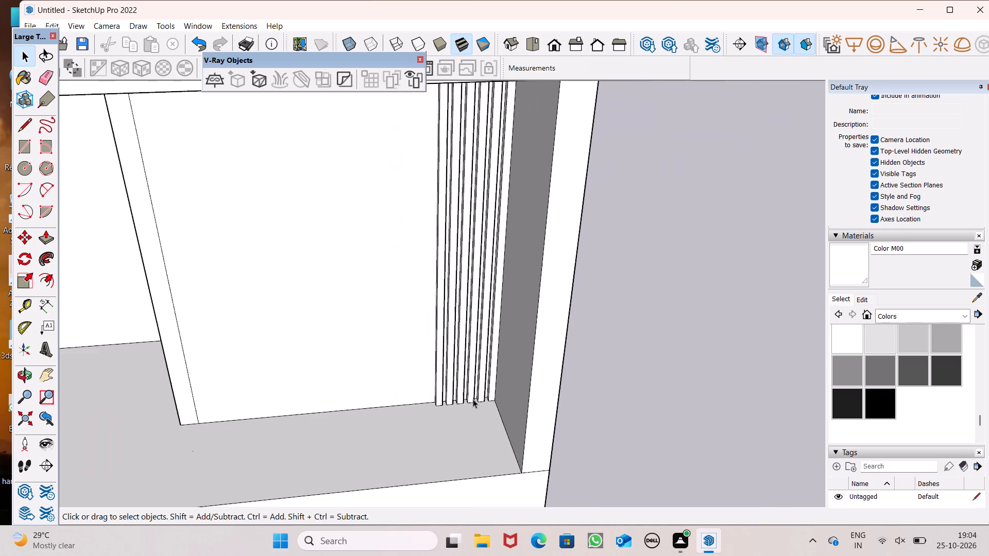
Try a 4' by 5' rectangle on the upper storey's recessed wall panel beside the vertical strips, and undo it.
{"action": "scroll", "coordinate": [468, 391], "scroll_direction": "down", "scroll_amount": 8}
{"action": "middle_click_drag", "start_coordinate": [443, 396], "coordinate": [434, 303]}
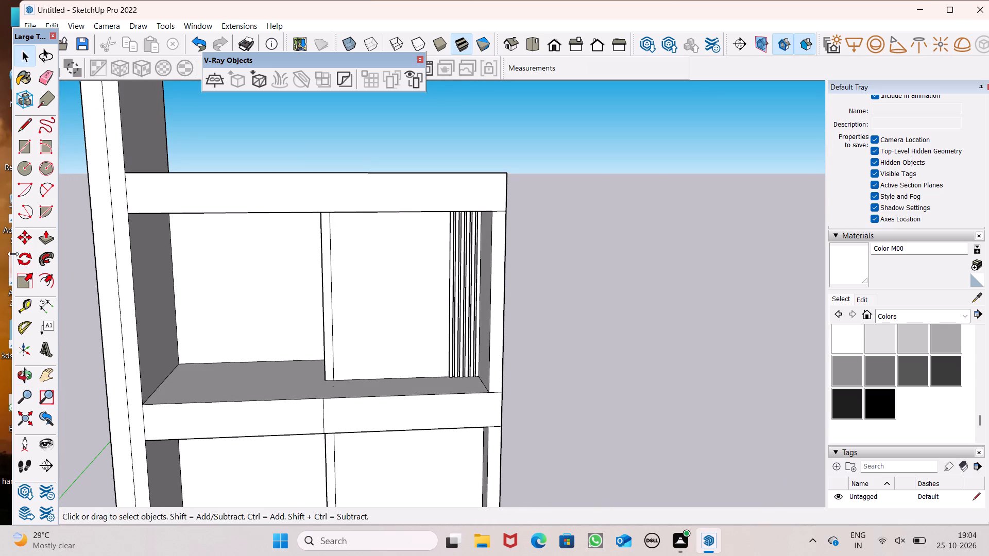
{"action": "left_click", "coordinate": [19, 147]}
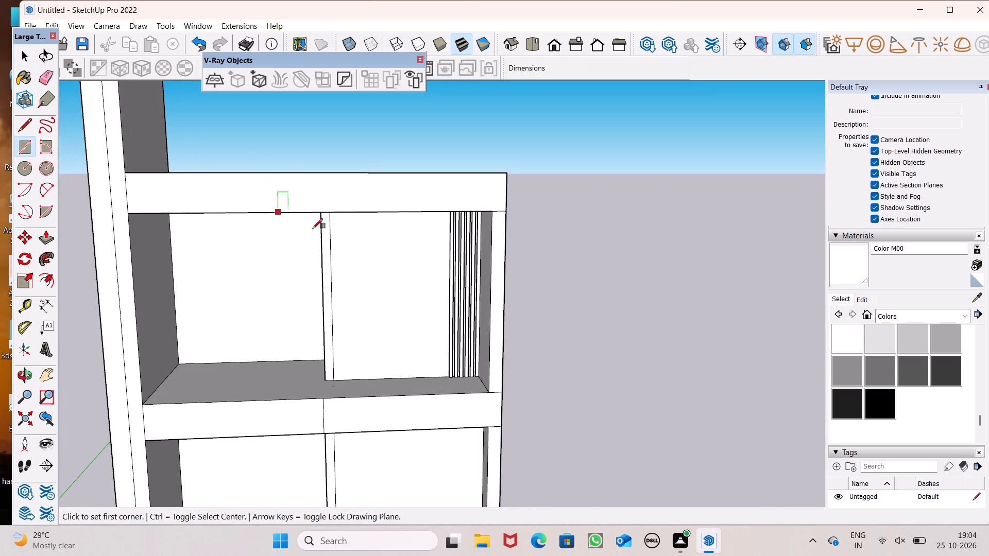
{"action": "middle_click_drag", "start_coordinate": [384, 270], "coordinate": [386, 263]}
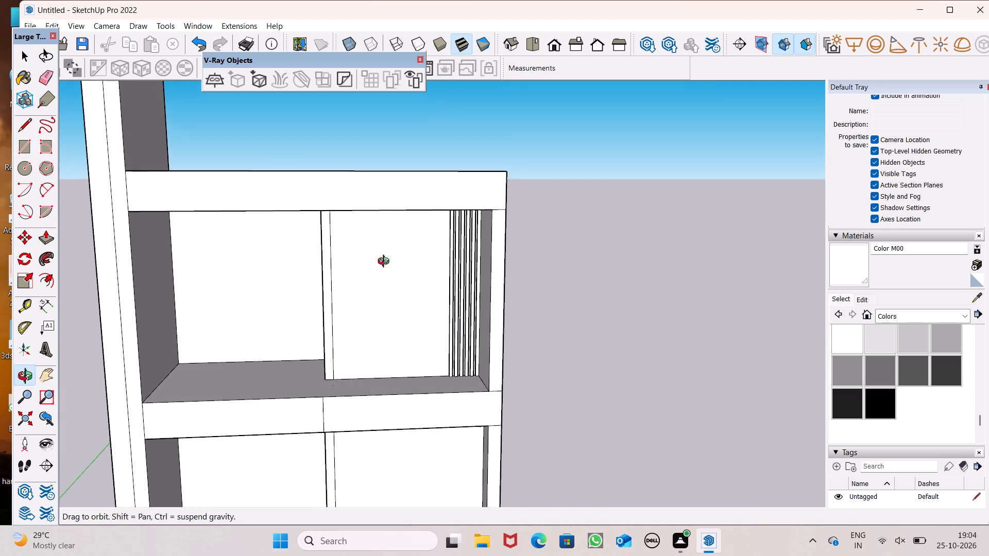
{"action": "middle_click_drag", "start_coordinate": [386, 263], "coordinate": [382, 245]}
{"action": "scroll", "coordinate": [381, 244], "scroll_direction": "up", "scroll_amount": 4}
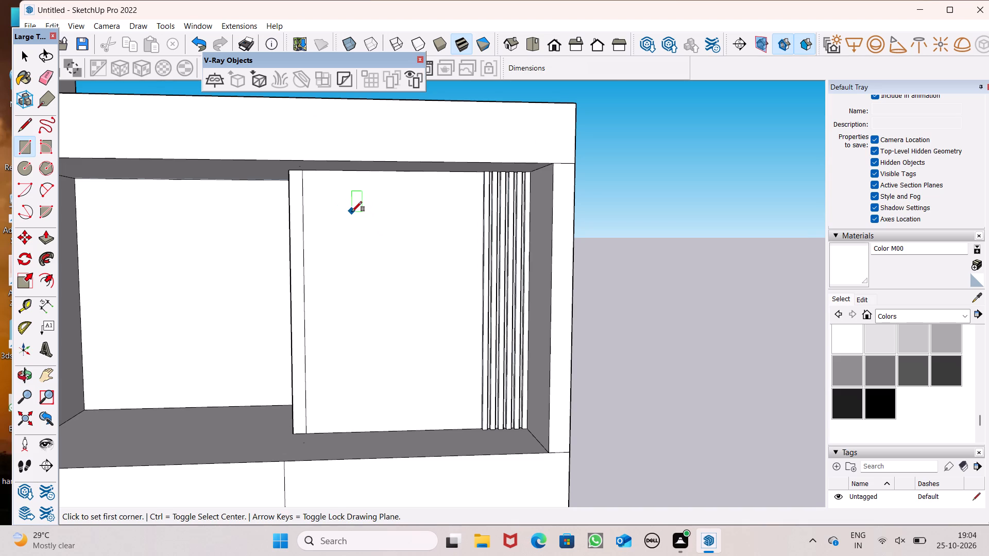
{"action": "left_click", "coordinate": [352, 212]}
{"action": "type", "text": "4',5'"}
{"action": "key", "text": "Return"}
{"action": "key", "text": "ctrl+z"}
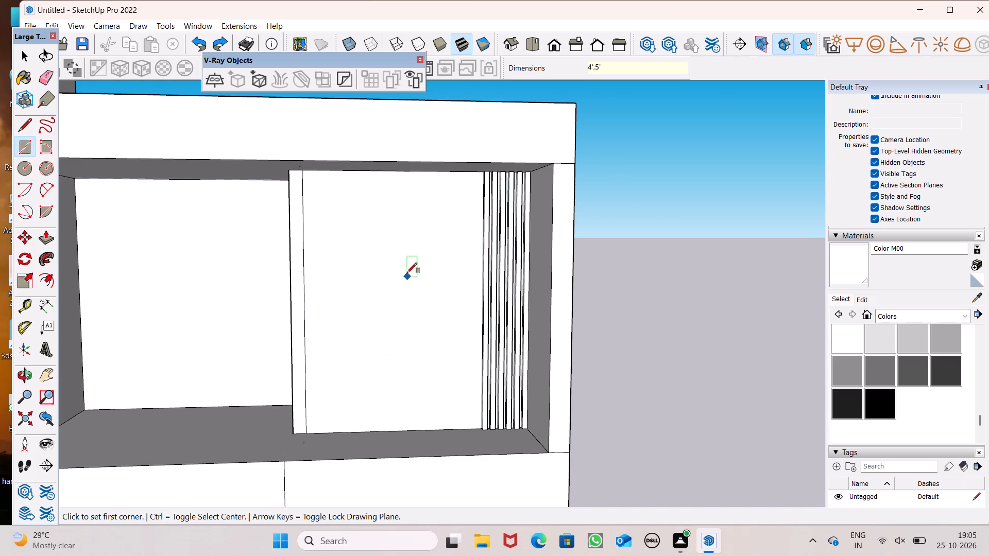
Draw a 5' by 4' window rectangle on the upper storey's recessed wall panel beside the vertical strips.
{"action": "left_click", "coordinate": [339, 210]}
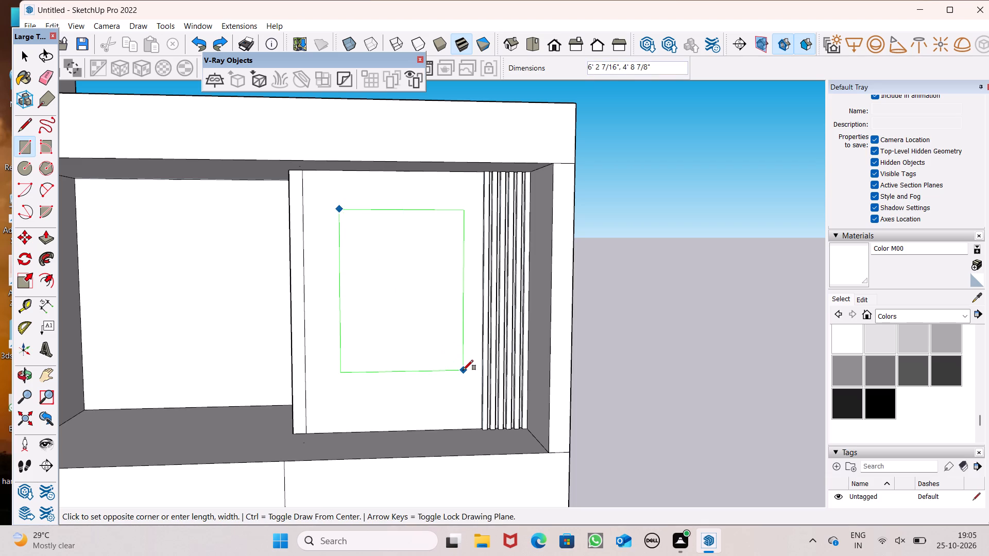
{"action": "type", "text": "5',4'"}
{"action": "key", "text": "Return"}
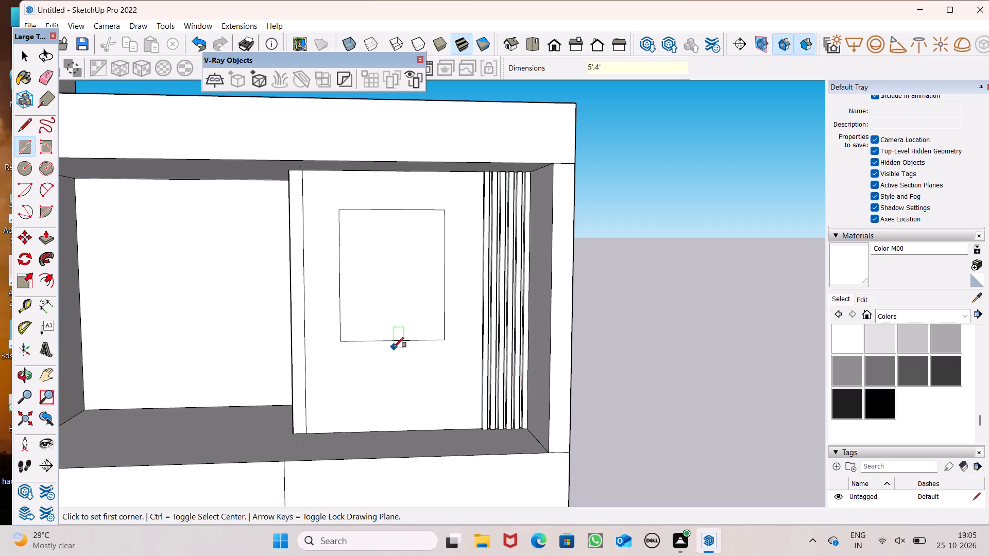
{"action": "key", "text": "space"}
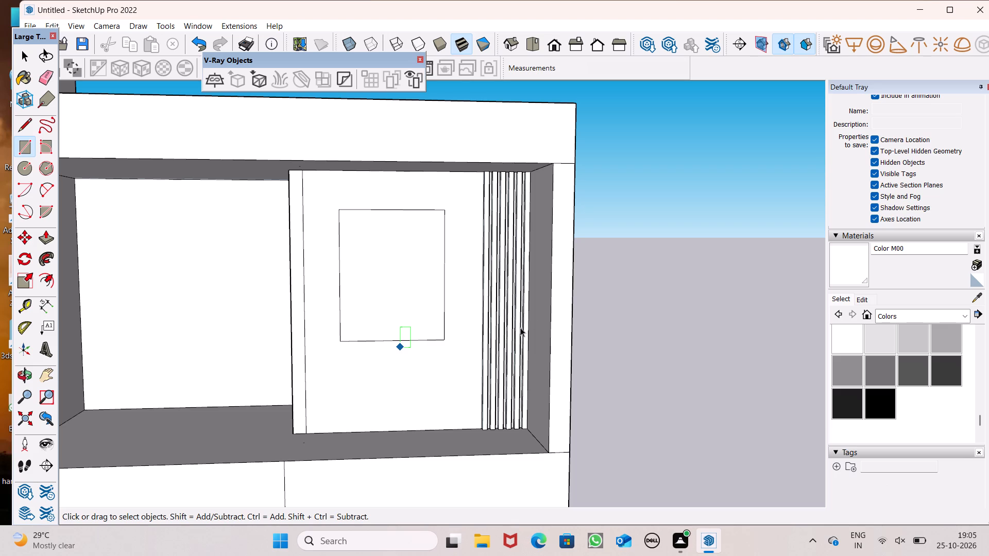
Move the upper window rectangle slightly down and sideways toward the vertical strips.
{"action": "scroll", "coordinate": [520, 327], "scroll_direction": "down", "scroll_amount": 2}
{"action": "middle_click_drag", "start_coordinate": [521, 347], "coordinate": [504, 369]}
{"action": "scroll", "coordinate": [521, 347], "scroll_direction": "down", "scroll_amount": 1}
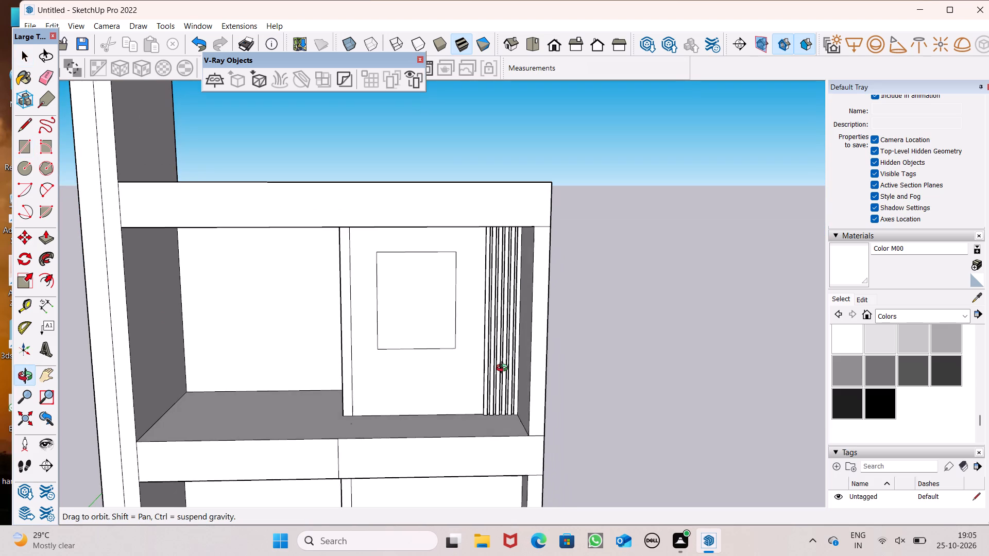
{"action": "middle_click_drag", "start_coordinate": [504, 369], "coordinate": [504, 369]}
{"action": "scroll", "coordinate": [451, 281], "scroll_direction": "down", "scroll_amount": 1}
{"action": "scroll", "coordinate": [468, 342], "scroll_direction": "up", "scroll_amount": 3}
{"action": "double_click", "coordinate": [416, 336]}
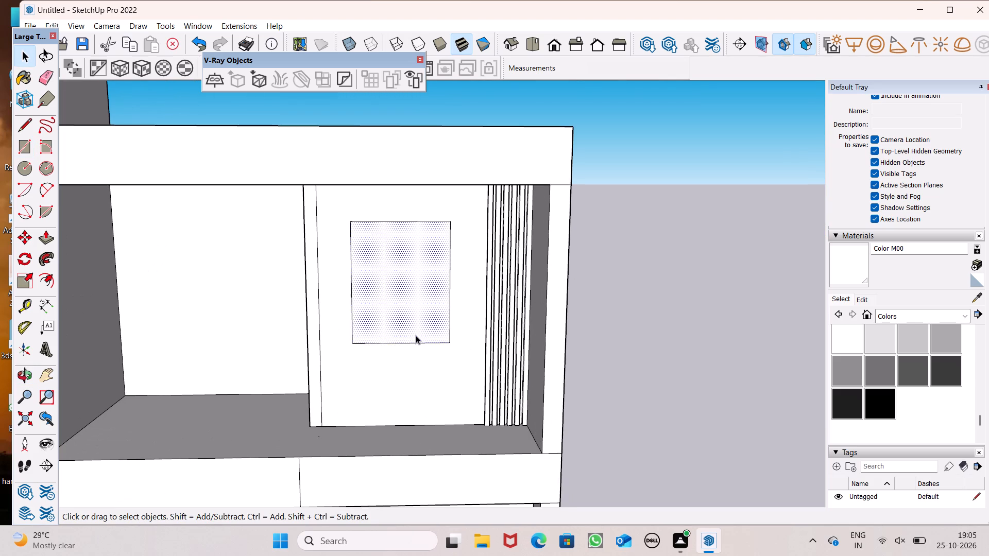
{"action": "key", "text": "m"}
{"action": "key", "text": "Return"}
{"action": "left_click_drag", "start_coordinate": [451, 340], "coordinate": [461, 355]}
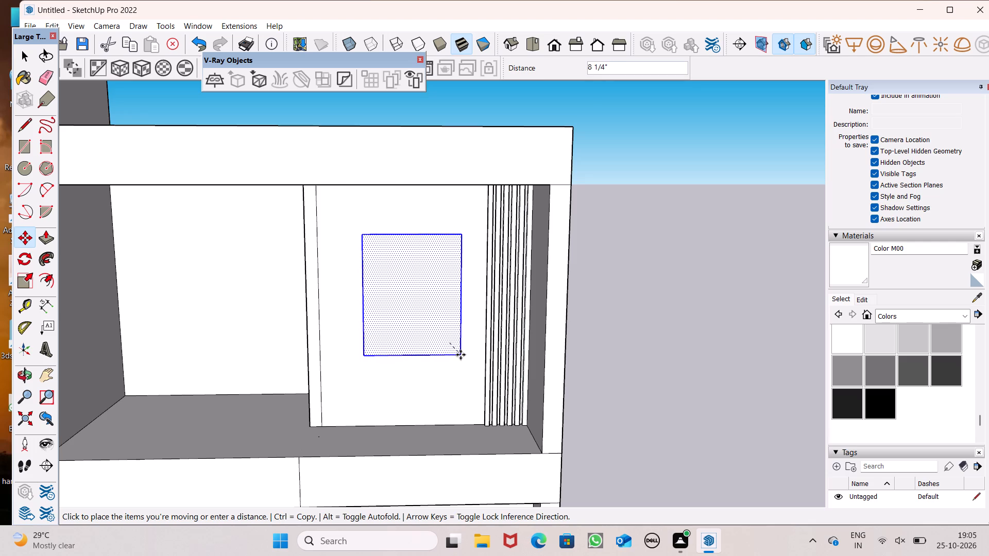
{"action": "left_click_drag", "start_coordinate": [461, 355], "coordinate": [462, 350]}
Lower the upper window rectangle about 7 3/16" on its wall panel and nudge it slightly toward the vertical strips.
{"action": "scroll", "coordinate": [451, 331], "scroll_direction": "down", "scroll_amount": 3}
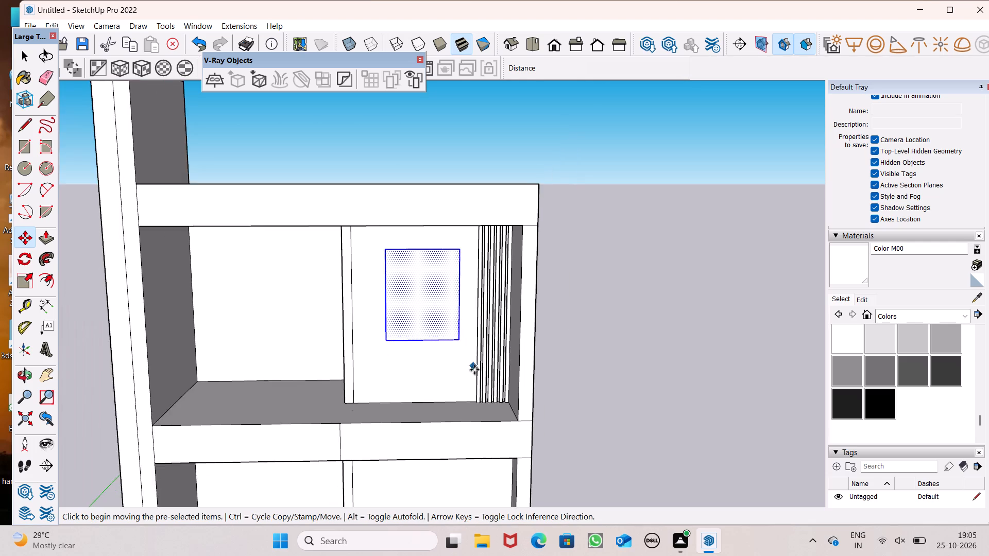
{"action": "middle_click_drag", "start_coordinate": [479, 369], "coordinate": [485, 317]}
{"action": "scroll", "coordinate": [467, 249], "scroll_direction": "down", "scroll_amount": 6}
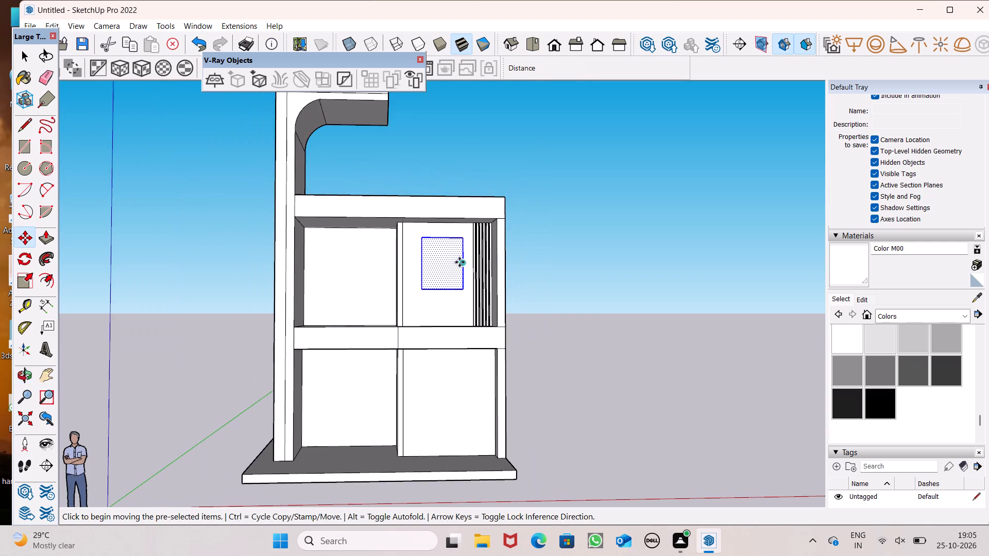
{"action": "scroll", "coordinate": [454, 254], "scroll_direction": "up", "scroll_amount": 2}
{"action": "left_click_drag", "start_coordinate": [466, 298], "coordinate": [466, 302]}
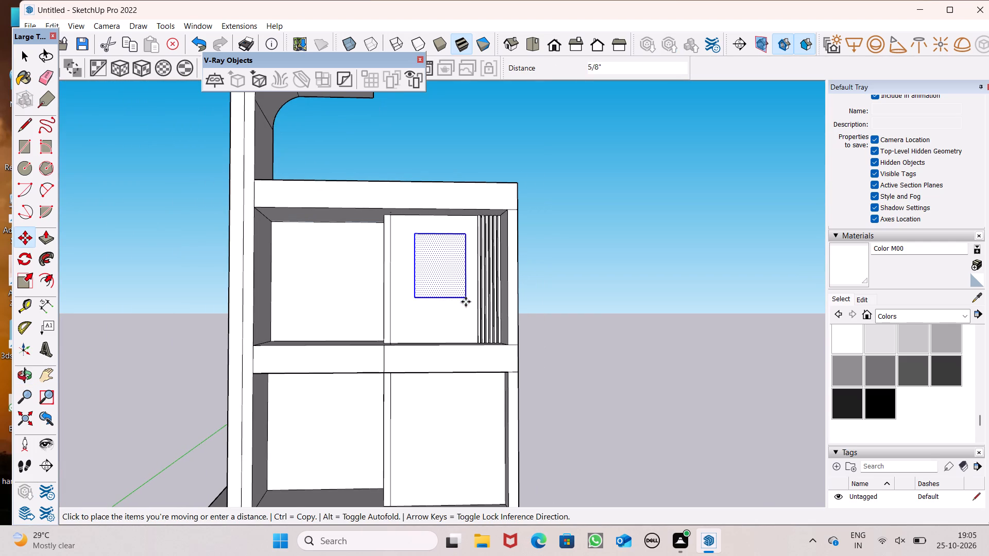
{"action": "left_click_drag", "start_coordinate": [466, 302], "coordinate": [466, 305]}
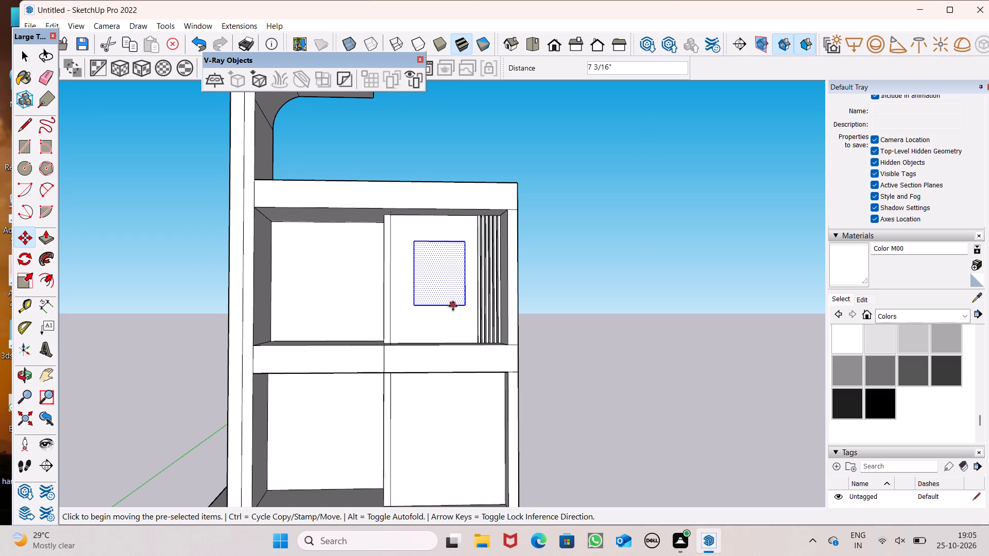
{"action": "left_click_drag", "start_coordinate": [464, 307], "coordinate": [468, 301]}
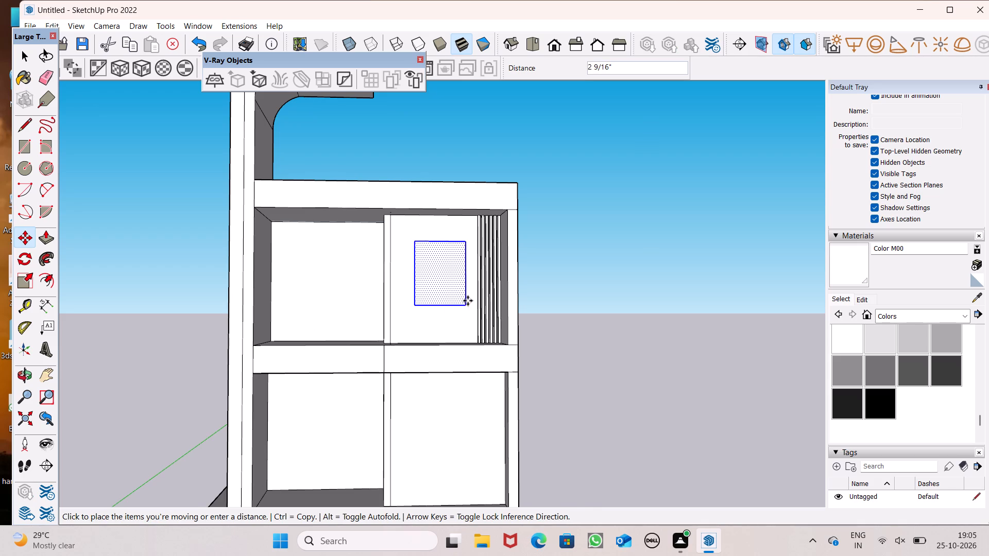
{"action": "left_click_drag", "start_coordinate": [468, 301], "coordinate": [468, 300]}
Copy the upper window rectangle and place the copy on the lower storey's wall panel directly beneath it.
{"action": "scroll", "coordinate": [475, 263], "scroll_direction": "down", "scroll_amount": 3}
{"action": "left_click_drag", "start_coordinate": [470, 295], "coordinate": [476, 383]}
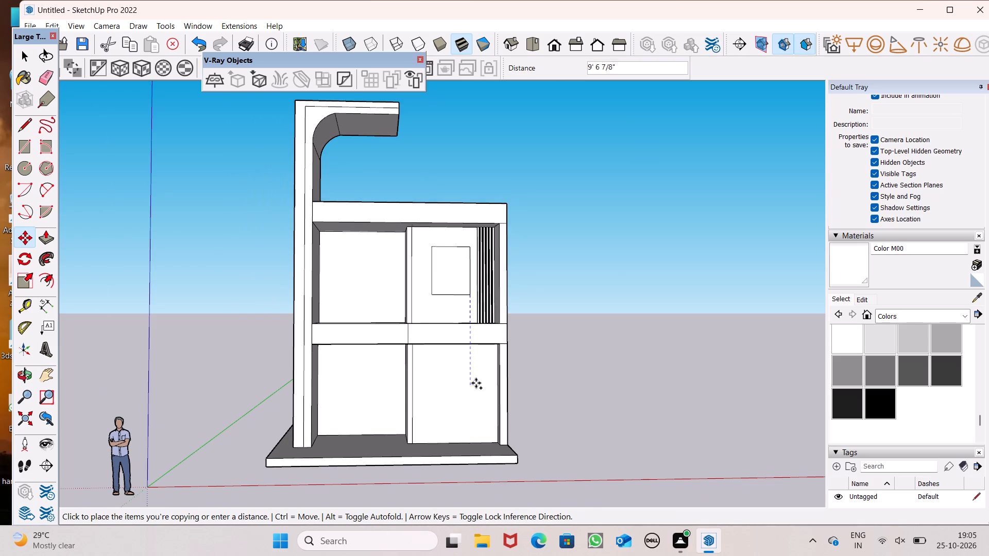
{"action": "left_click_drag", "start_coordinate": [476, 383], "coordinate": [471, 407]}
{"action": "left_click_drag", "start_coordinate": [471, 407], "coordinate": [475, 406]}
{"action": "left_click_drag", "start_coordinate": [475, 406], "coordinate": [605, 440]}
{"action": "scroll", "coordinate": [537, 421], "scroll_direction": "up", "scroll_amount": 5}
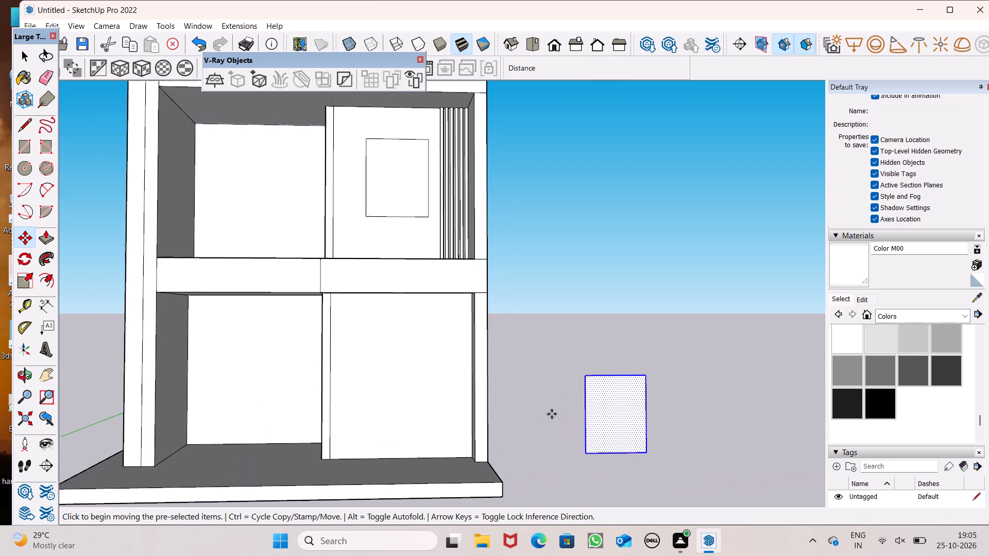
{"action": "left_click_drag", "start_coordinate": [647, 454], "coordinate": [442, 411]}
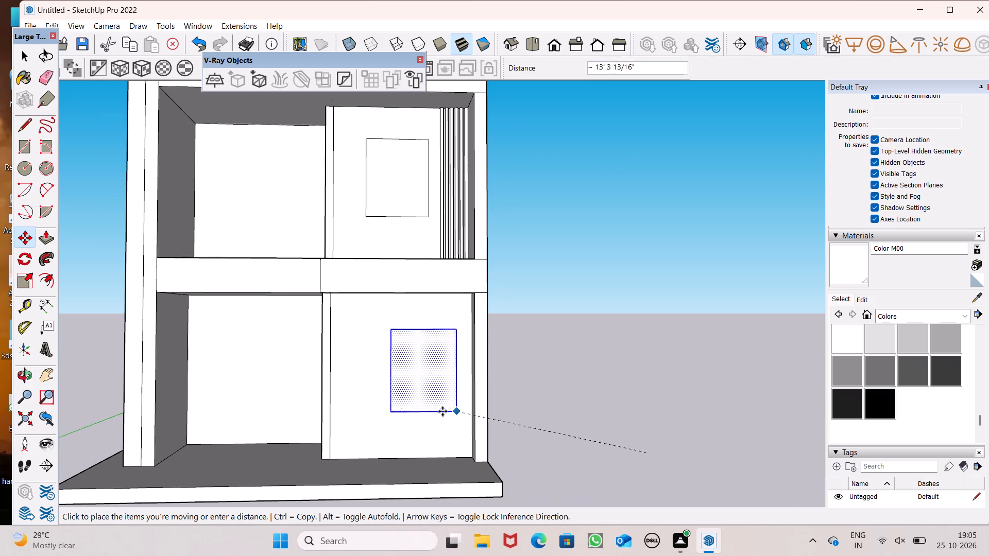
{"action": "left_click_drag", "start_coordinate": [442, 411], "coordinate": [435, 403]}
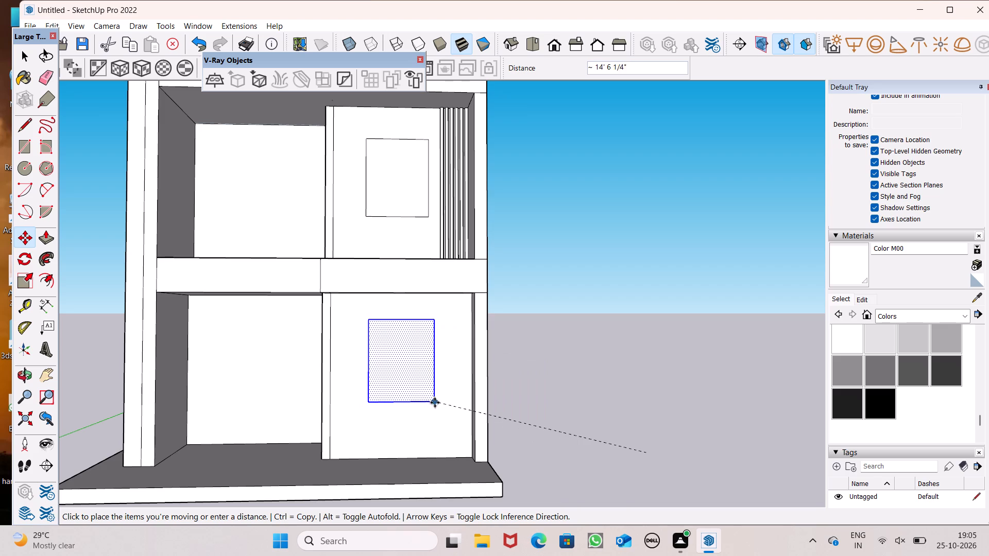
{"action": "left_click_drag", "start_coordinate": [435, 403], "coordinate": [434, 403]}
{"action": "key", "text": "space"}
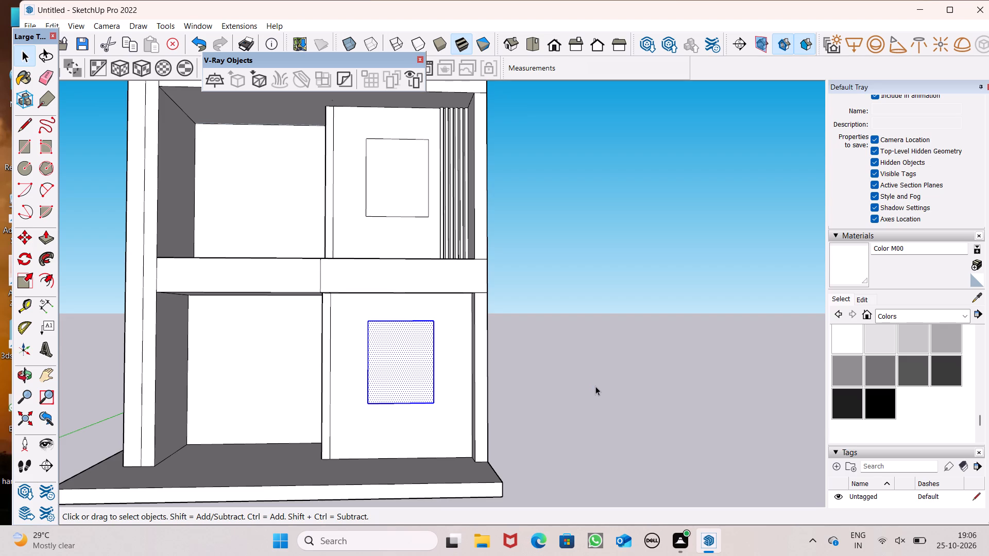
{"action": "key", "text": "space"}
{"action": "key", "text": "space"}
{"action": "left_click", "coordinate": [566, 302]}
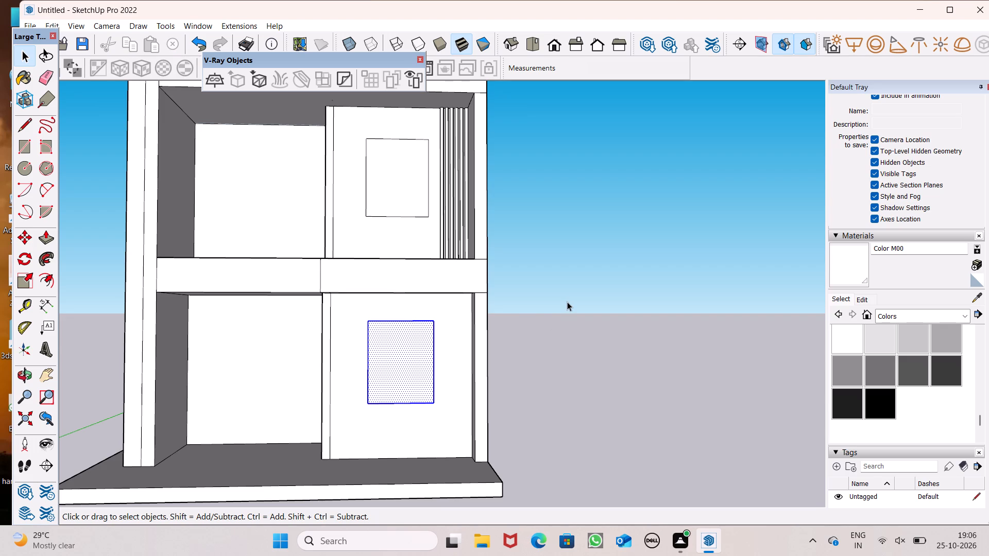
Move the lower window rectangle slightly straight down on its wall panel.
{"action": "scroll", "coordinate": [554, 301], "scroll_direction": "down", "scroll_amount": 1}
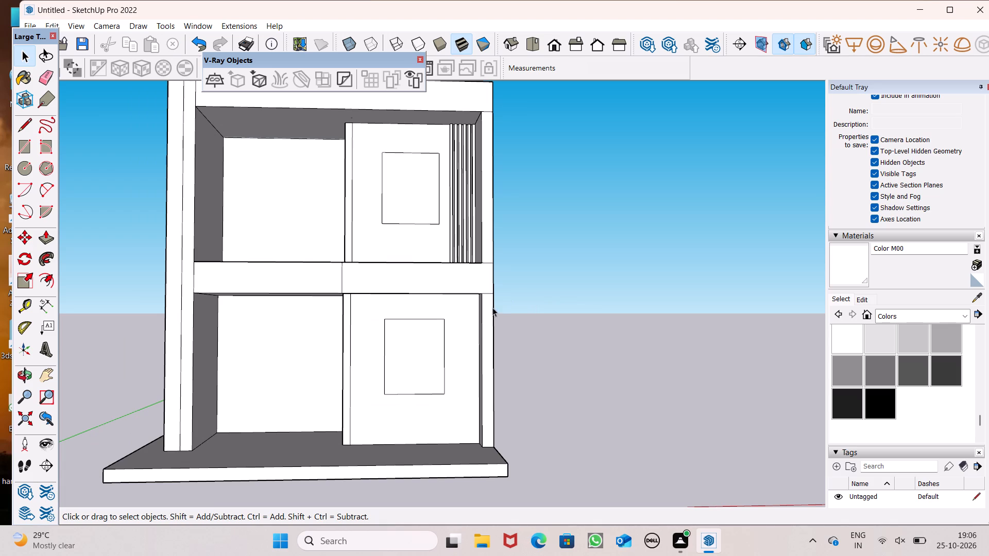
{"action": "scroll", "coordinate": [432, 349], "scroll_direction": "up", "scroll_amount": 1}
{"action": "double_click", "coordinate": [406, 362]}
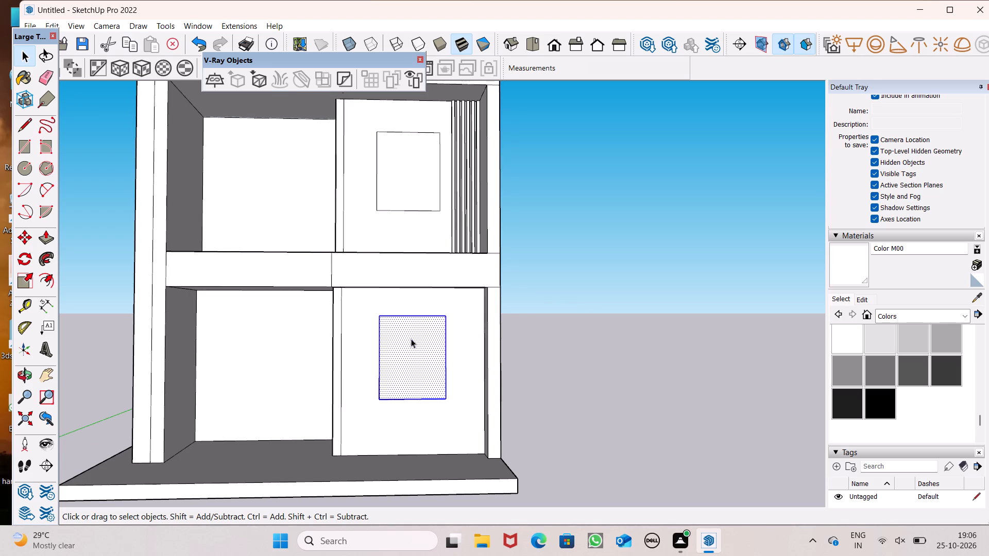
{"action": "scroll", "coordinate": [411, 339], "scroll_direction": "up", "scroll_amount": 1}
{"action": "key", "text": "m"}
{"action": "key", "text": "Return"}
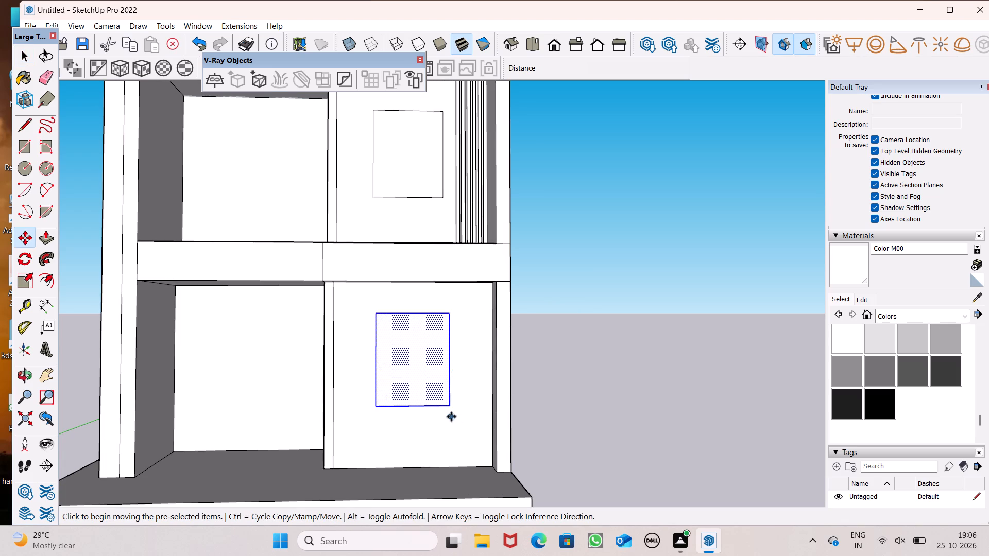
{"action": "left_click_drag", "start_coordinate": [449, 405], "coordinate": [449, 411]}
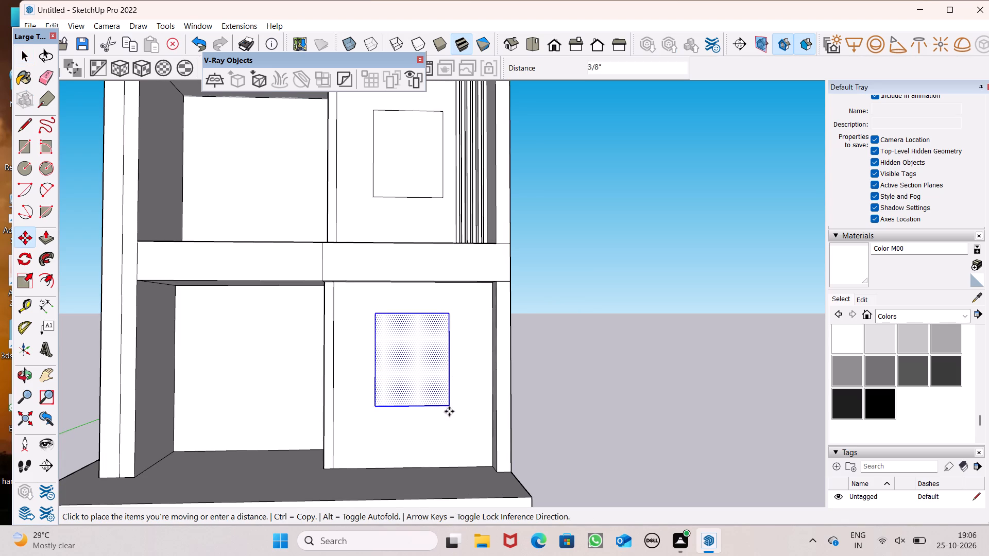
{"action": "left_click_drag", "start_coordinate": [449, 411], "coordinate": [449, 416]}
{"action": "key", "text": "space"}
{"action": "left_click", "coordinate": [518, 383]}
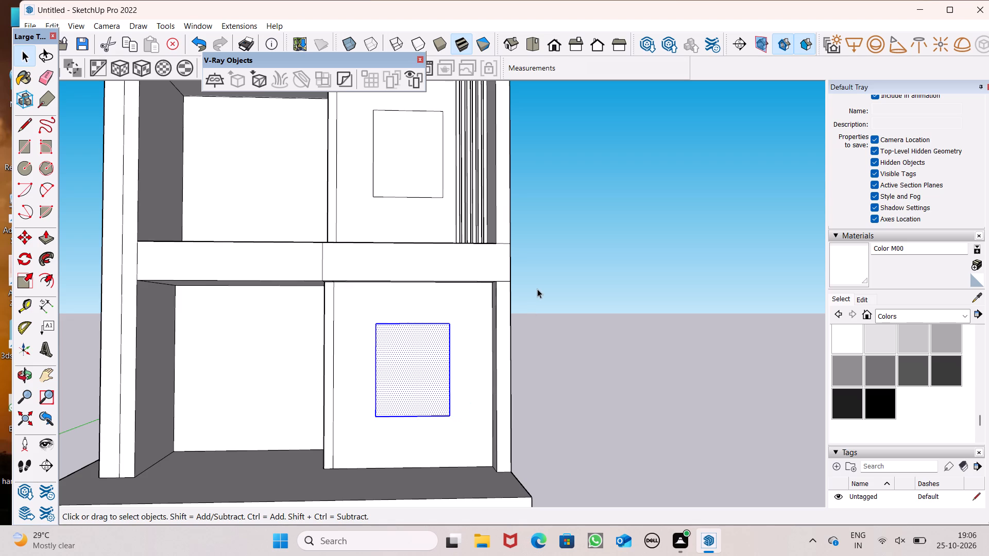
Move the lower window rectangle slightly straight up on its wall panel.
{"action": "scroll", "coordinate": [537, 289], "scroll_direction": "down", "scroll_amount": 1}
{"action": "scroll", "coordinate": [490, 347], "scroll_direction": "up", "scroll_amount": 1}
{"action": "double_click", "coordinate": [445, 378]}
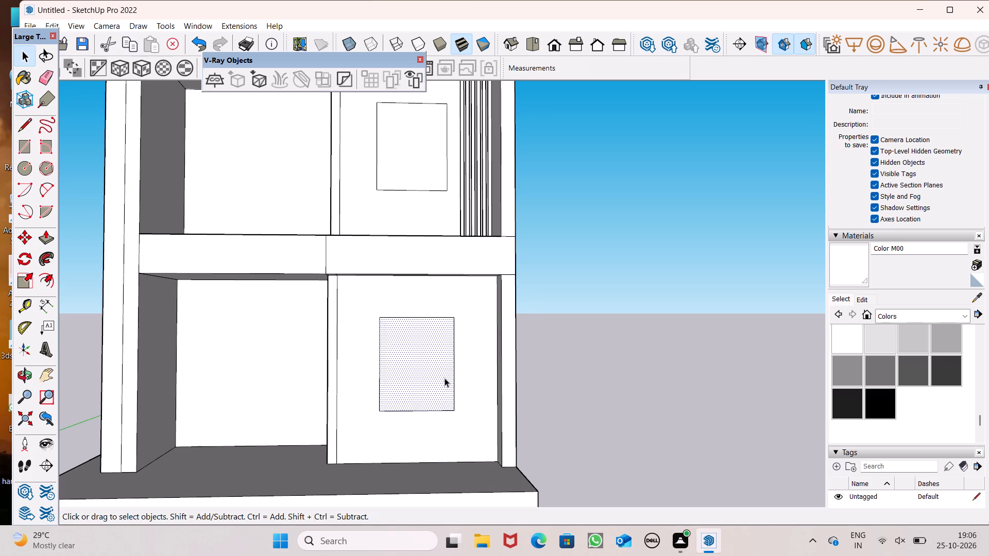
{"action": "key", "text": "m"}
{"action": "key", "text": "Return"}
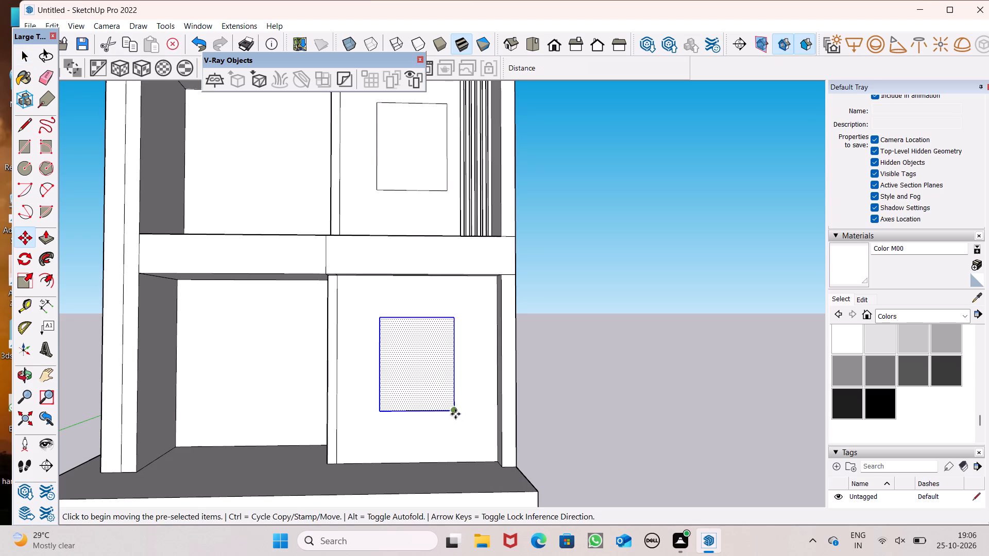
{"action": "left_click_drag", "start_coordinate": [455, 414], "coordinate": [451, 403]}
{"action": "key", "text": "space"}
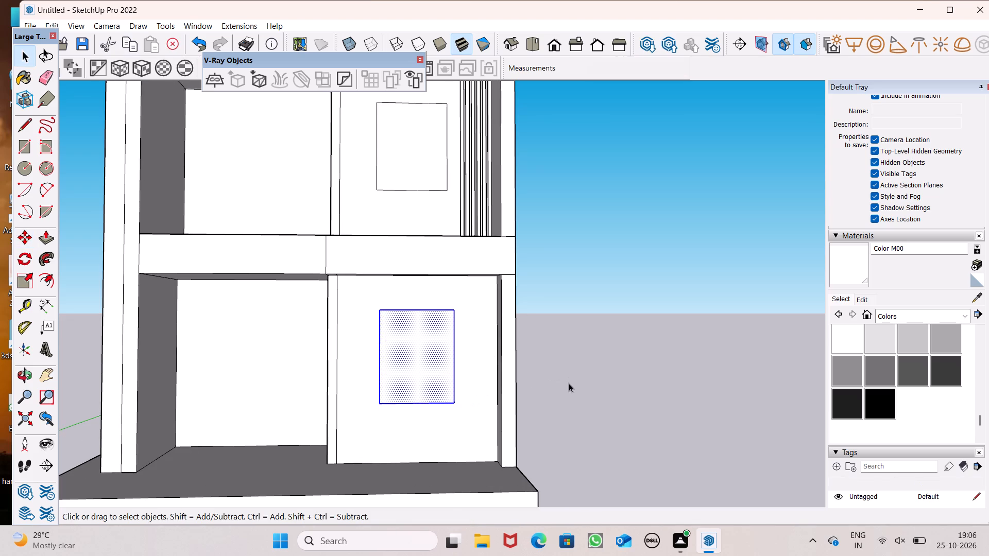
{"action": "left_click", "coordinate": [572, 384]}
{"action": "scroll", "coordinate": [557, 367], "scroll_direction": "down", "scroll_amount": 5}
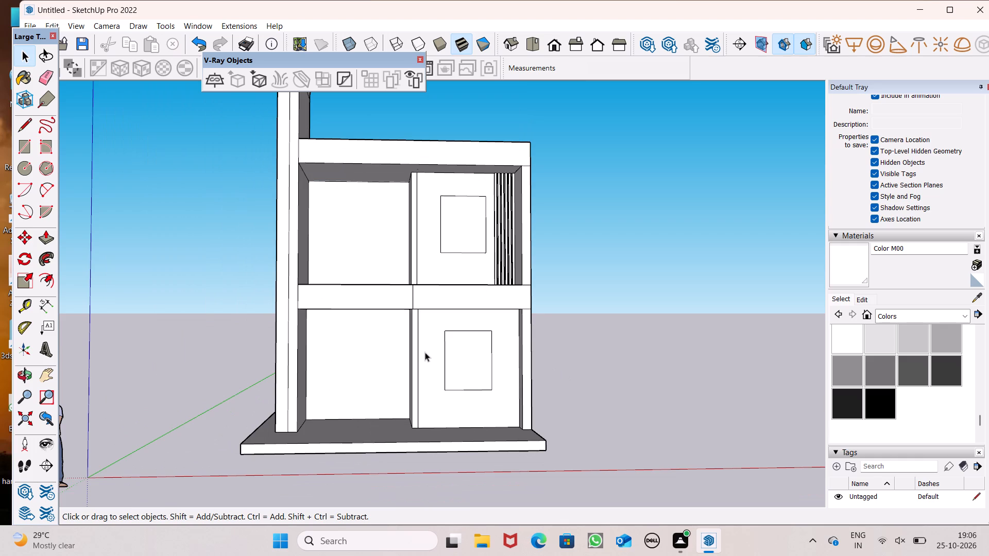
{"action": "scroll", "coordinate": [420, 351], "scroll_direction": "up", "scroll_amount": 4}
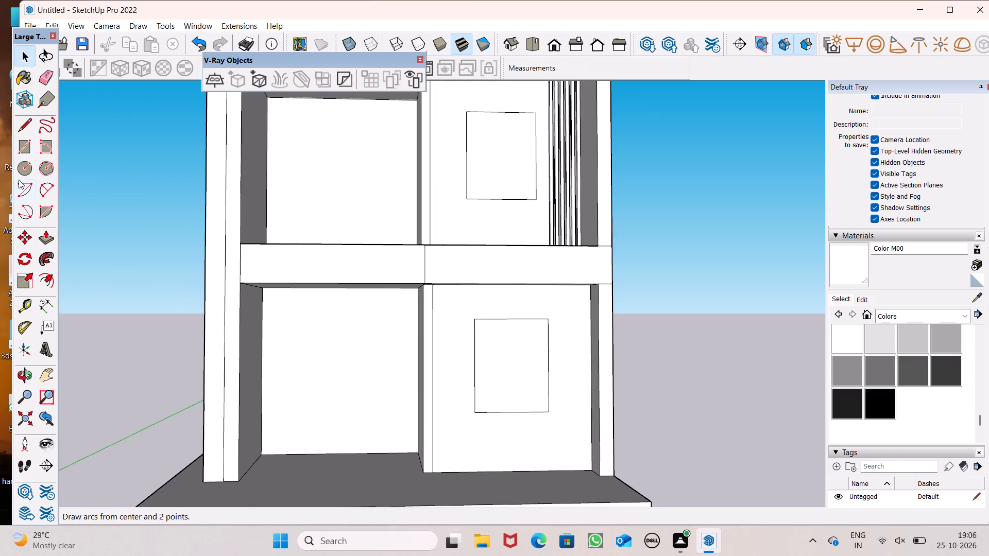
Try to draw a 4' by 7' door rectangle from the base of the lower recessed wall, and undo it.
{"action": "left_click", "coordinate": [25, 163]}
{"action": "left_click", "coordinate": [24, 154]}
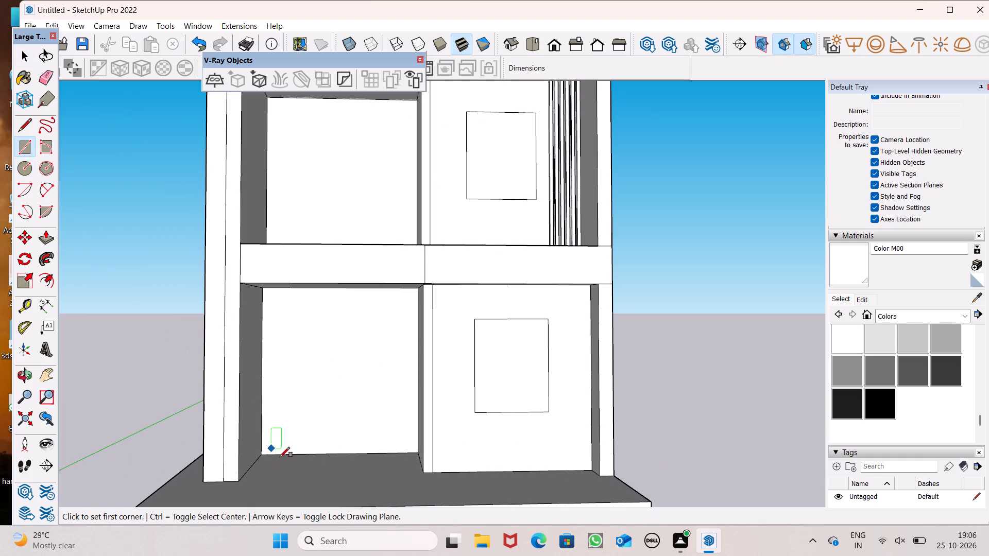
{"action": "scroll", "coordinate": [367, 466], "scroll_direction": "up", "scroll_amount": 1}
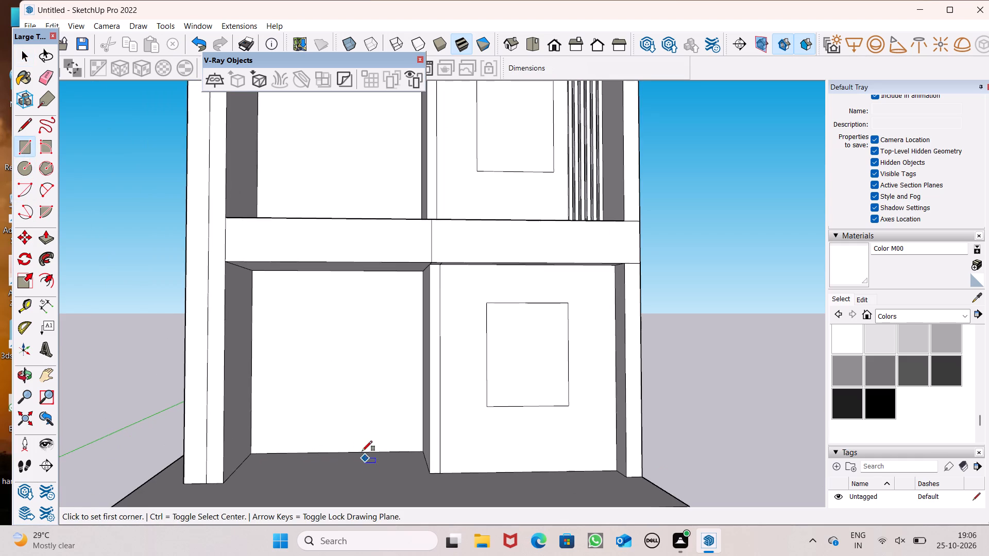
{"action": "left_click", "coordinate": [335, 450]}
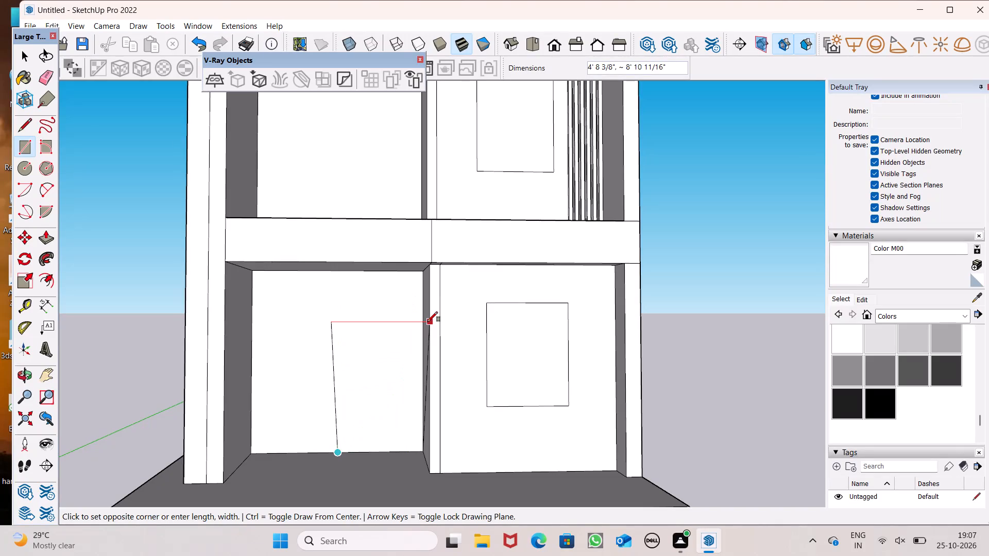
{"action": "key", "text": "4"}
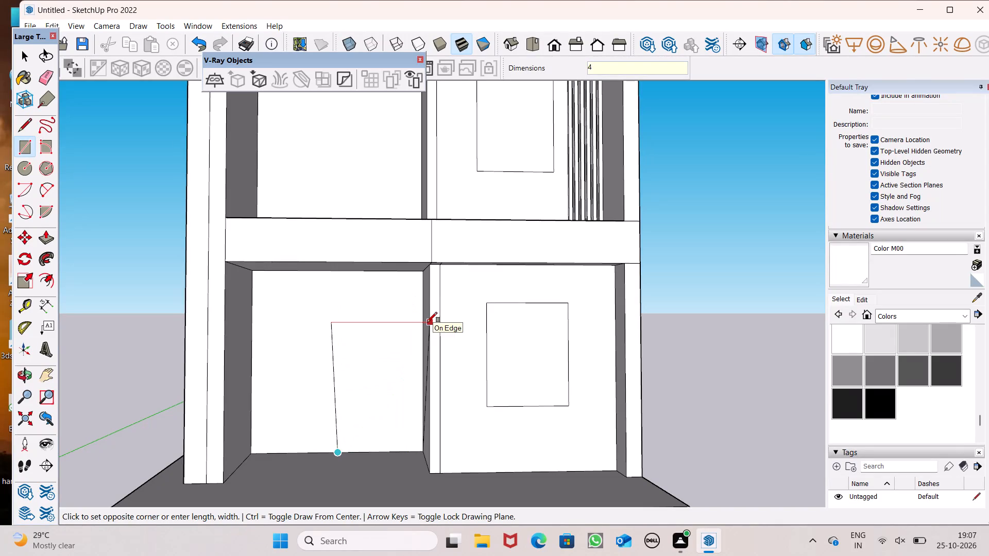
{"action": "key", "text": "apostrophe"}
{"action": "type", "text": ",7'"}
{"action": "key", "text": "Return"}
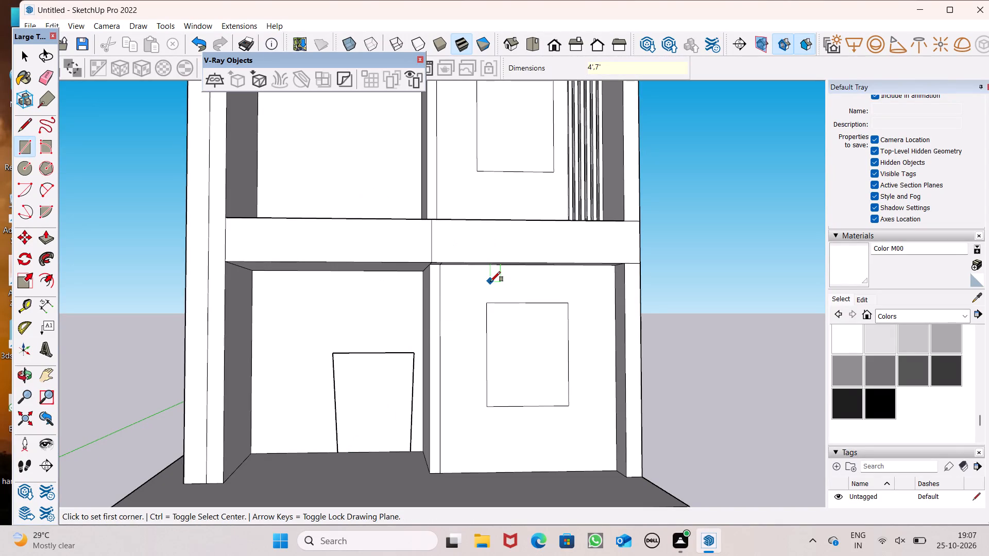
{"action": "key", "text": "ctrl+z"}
Draw a 4' by 7' door rectangle flat on the lower recessed wall, standing on its bottom edge.
{"action": "scroll", "coordinate": [356, 422], "scroll_direction": "up", "scroll_amount": 6}
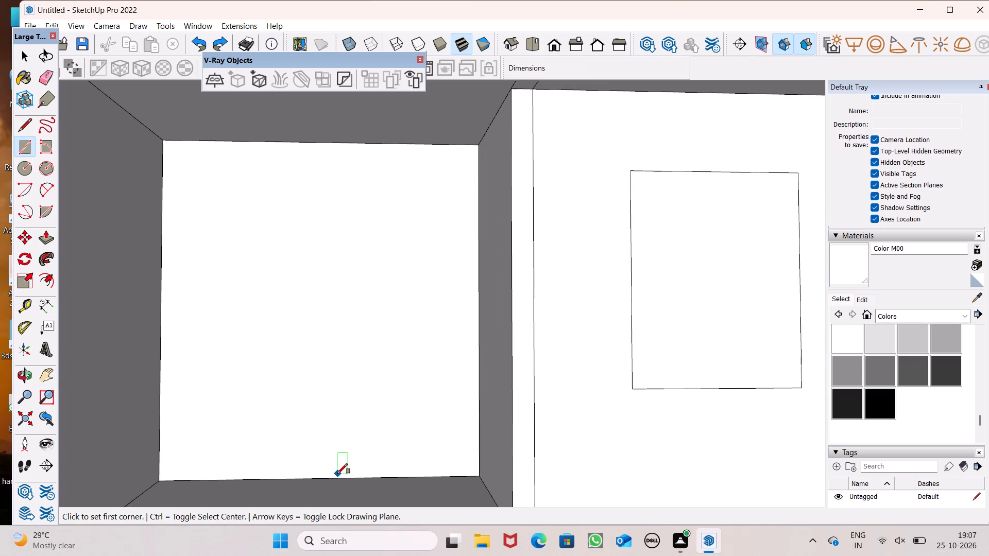
{"action": "left_click_drag", "start_coordinate": [332, 478], "coordinate": [337, 478]}
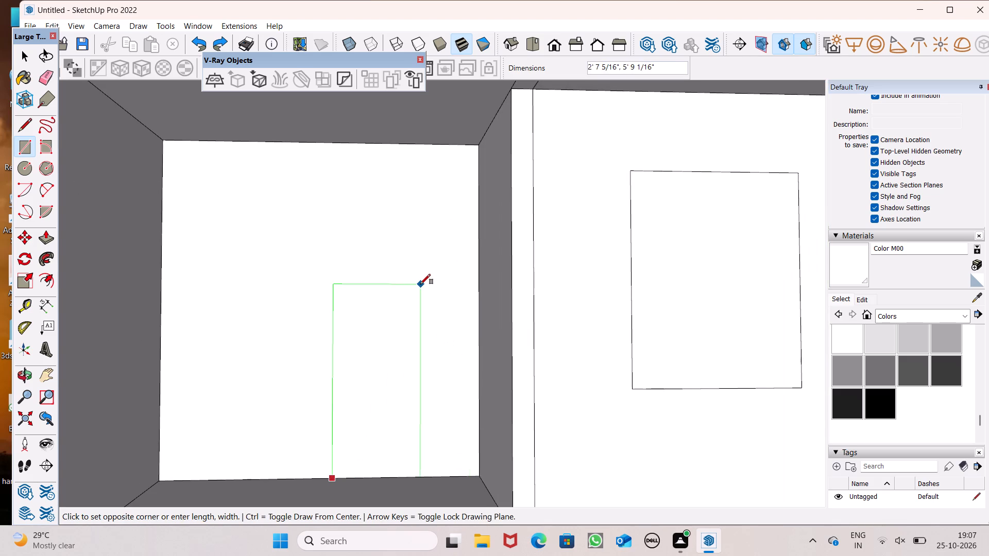
{"action": "type", "text": "4'"}
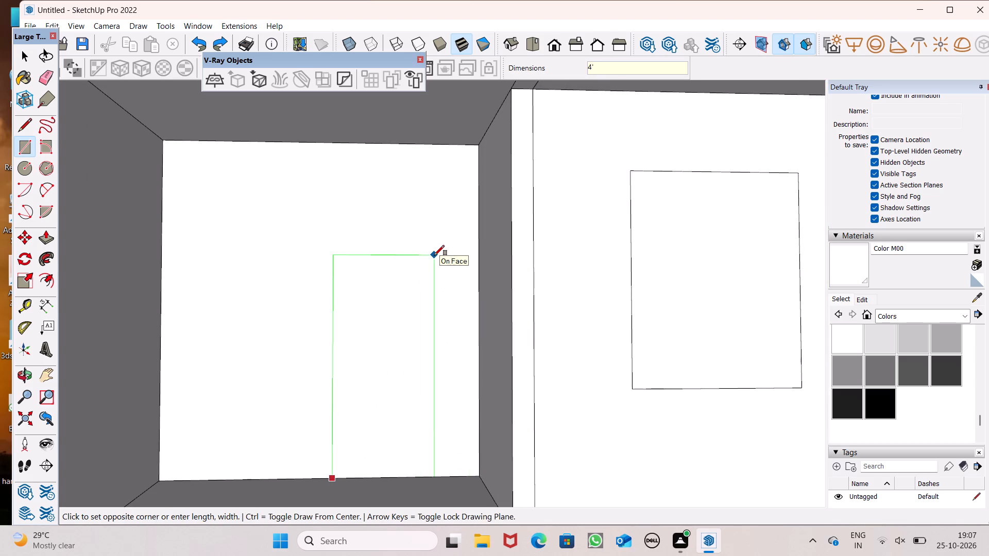
{"action": "type", "text": ",7'"}
{"action": "key", "text": "Return"}
{"action": "key", "text": "space"}
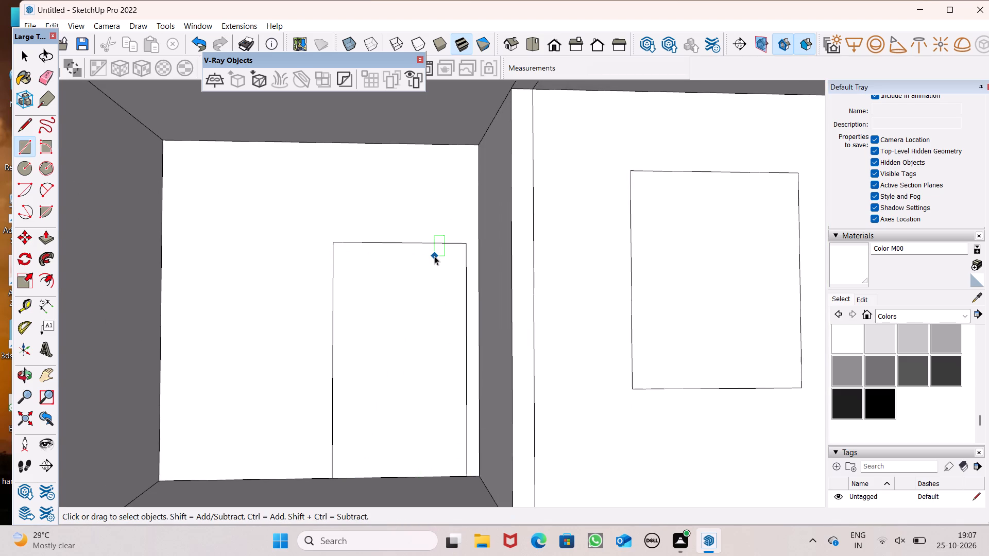
Shift the door rectangle away from the projecting window wall by about 3 7/8" and a further 1 13/16".
{"action": "scroll", "coordinate": [420, 251], "scroll_direction": "down", "scroll_amount": 2}
{"action": "double_click", "coordinate": [410, 369]}
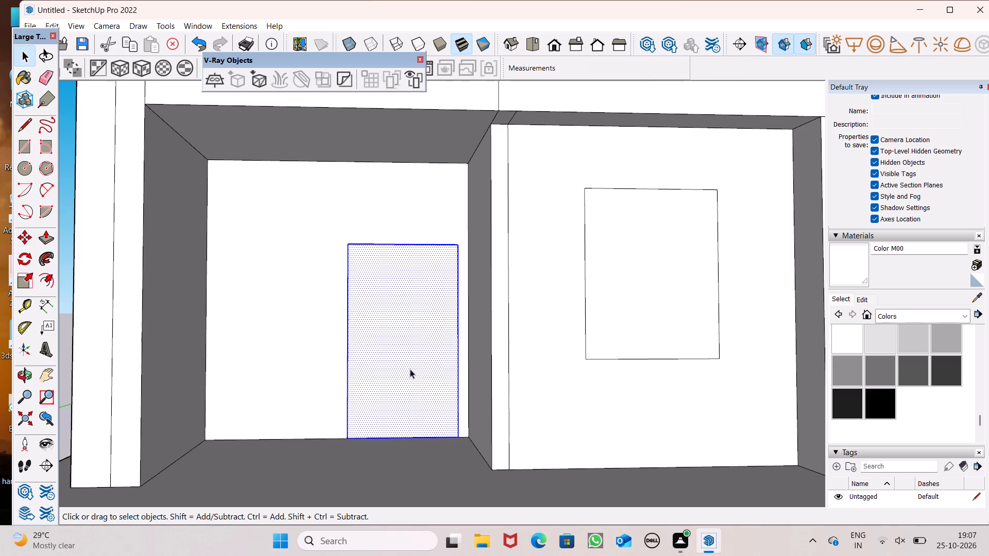
{"action": "scroll", "coordinate": [421, 344], "scroll_direction": "down", "scroll_amount": 3}
{"action": "key", "text": "m"}
{"action": "key", "text": "Return"}
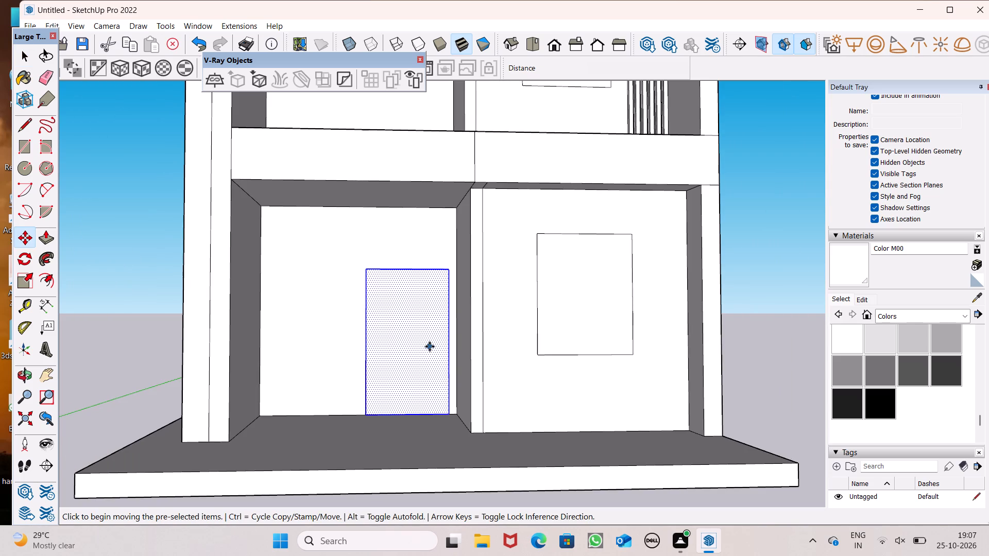
{"action": "left_click_drag", "start_coordinate": [430, 349], "coordinate": [423, 349]}
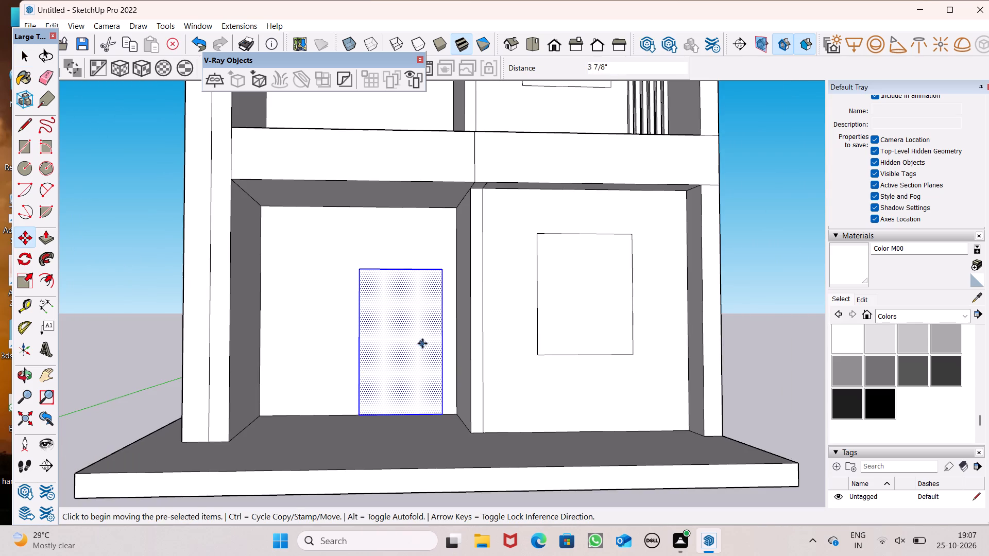
{"action": "left_click", "coordinate": [429, 373]}
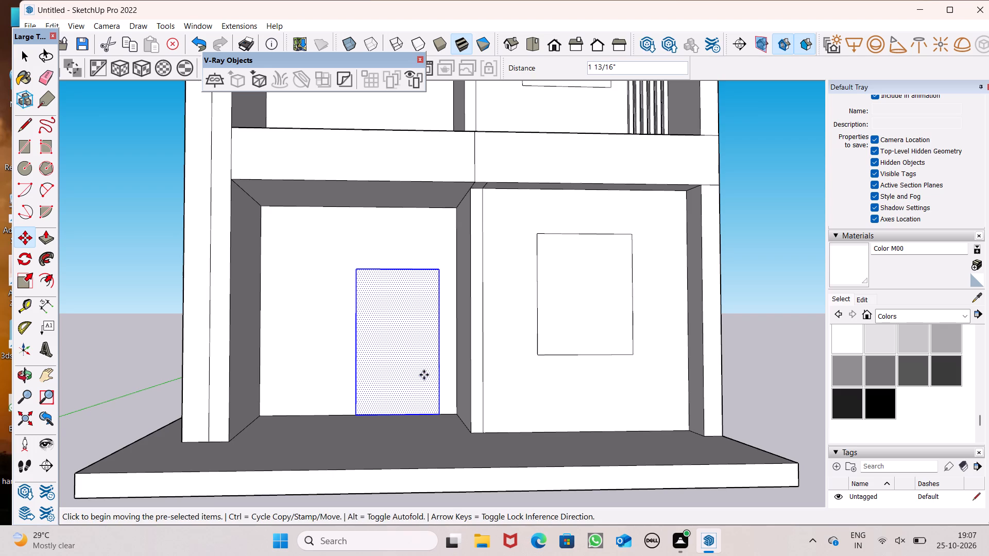
{"action": "scroll", "coordinate": [374, 287], "scroll_direction": "down", "scroll_amount": 4}
{"action": "key", "text": "space"}
{"action": "left_click", "coordinate": [691, 347]}
Draw a square ventilator about 2' 3 7/8" per side on the recessed wall, high up on the left of the door.
{"action": "scroll", "coordinate": [400, 340], "scroll_direction": "up", "scroll_amount": 5}
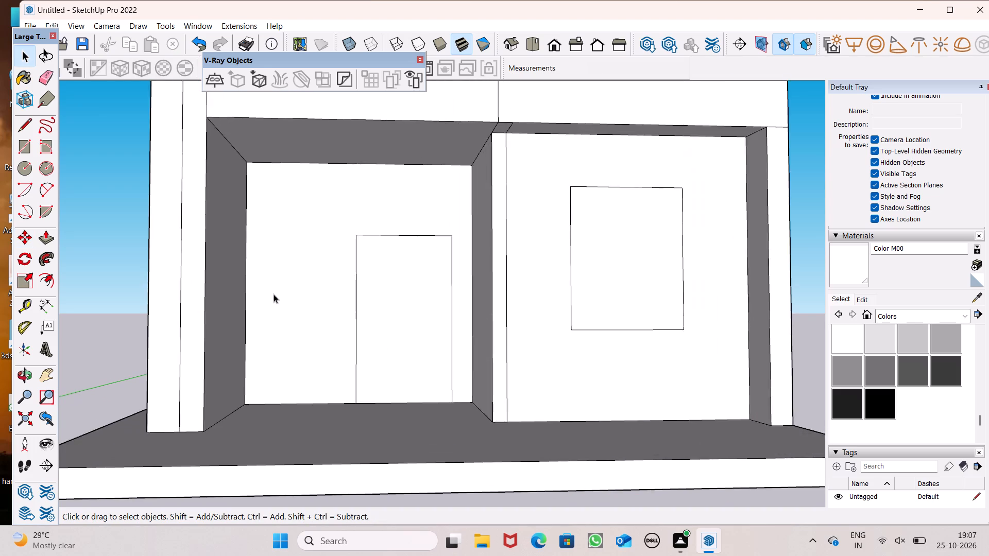
{"action": "scroll", "coordinate": [274, 294], "scroll_direction": "down", "scroll_amount": 3}
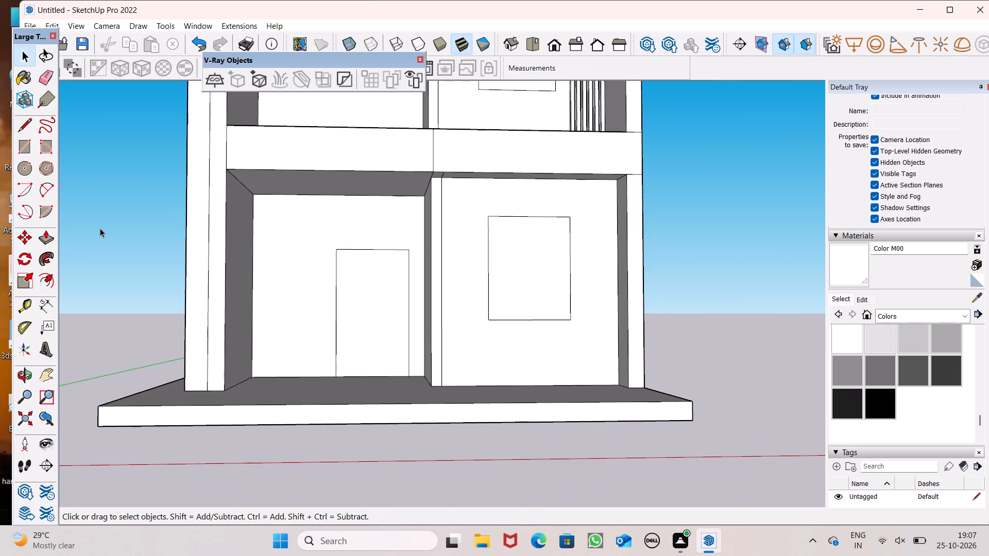
{"action": "left_click", "coordinate": [32, 149]}
{"action": "scroll", "coordinate": [219, 220], "scroll_direction": "up", "scroll_amount": 3}
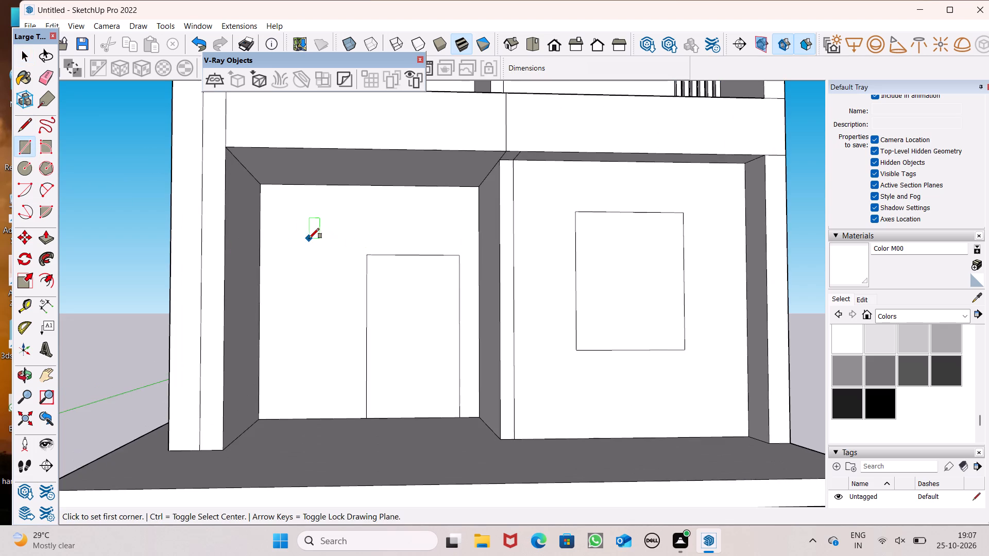
{"action": "scroll", "coordinate": [309, 238], "scroll_direction": "up", "scroll_amount": 5}
{"action": "left_click", "coordinate": [275, 195]}
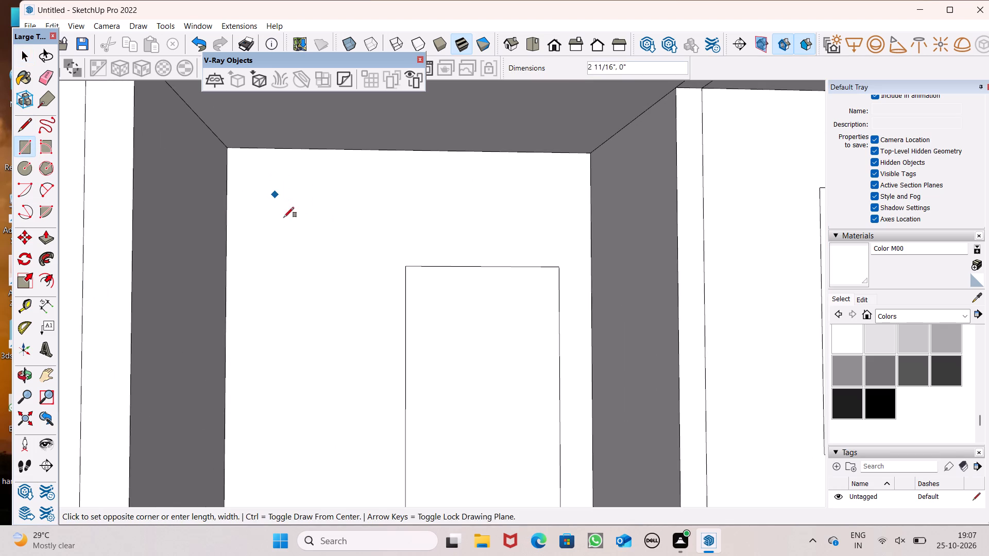
{"action": "left_click", "coordinate": [366, 283]}
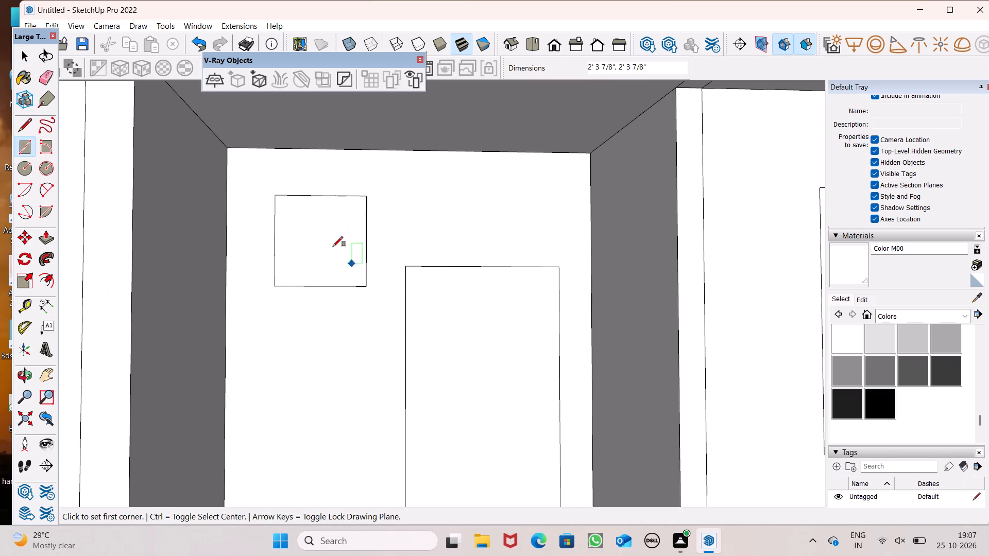
{"action": "scroll", "coordinate": [285, 200], "scroll_direction": "down", "scroll_amount": 5}
{"action": "key", "text": "space"}
Examine the whole house front, including both storeys, the roof slab and the curved overhang.
{"action": "scroll", "coordinate": [321, 217], "scroll_direction": "down", "scroll_amount": 8}
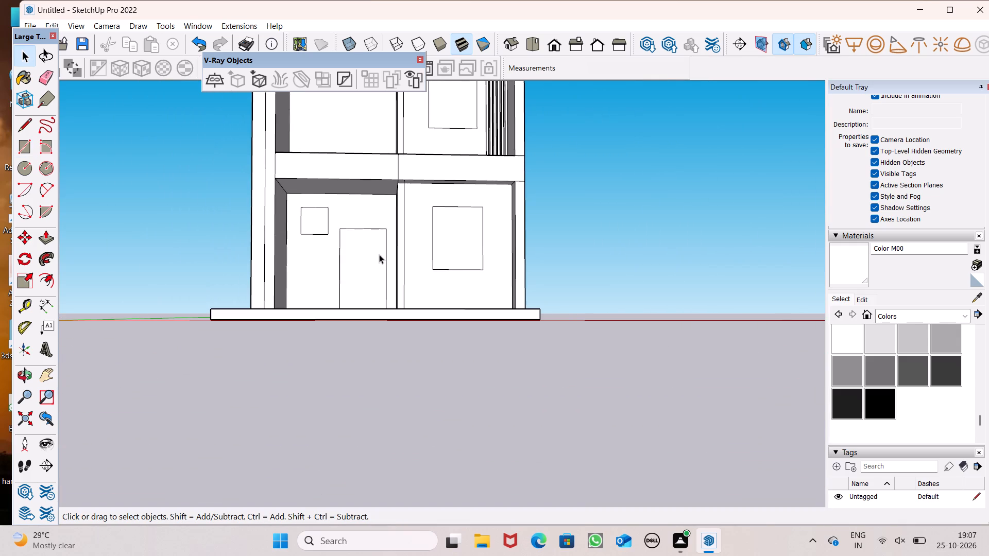
{"action": "scroll", "coordinate": [382, 268], "scroll_direction": "down", "scroll_amount": 2}
{"action": "middle_click_drag", "start_coordinate": [367, 271], "coordinate": [373, 378]}
{"action": "scroll", "coordinate": [339, 318], "scroll_direction": "down", "scroll_amount": 4}
{"action": "scroll", "coordinate": [397, 231], "scroll_direction": "up", "scroll_amount": 1}
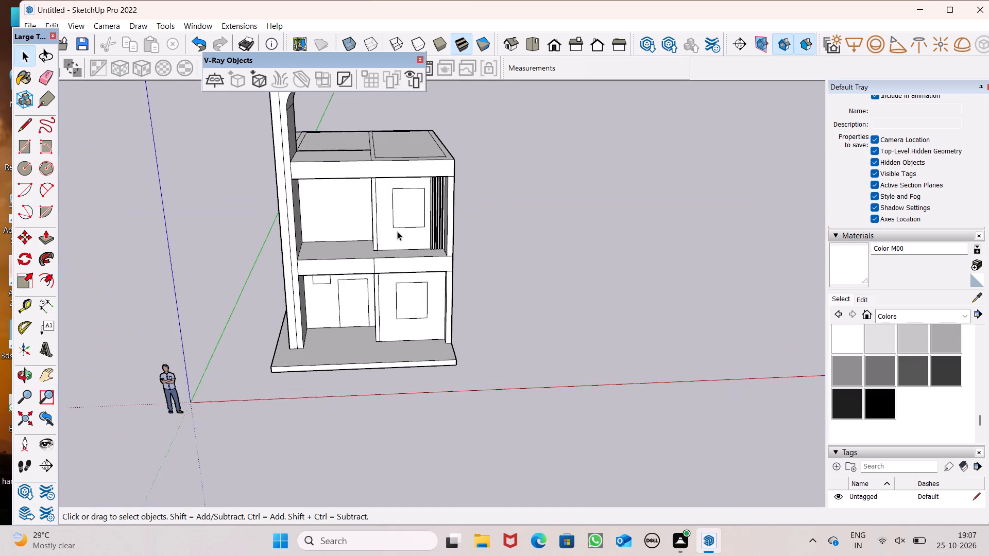
{"action": "scroll", "coordinate": [397, 231], "scroll_direction": "up", "scroll_amount": 1}
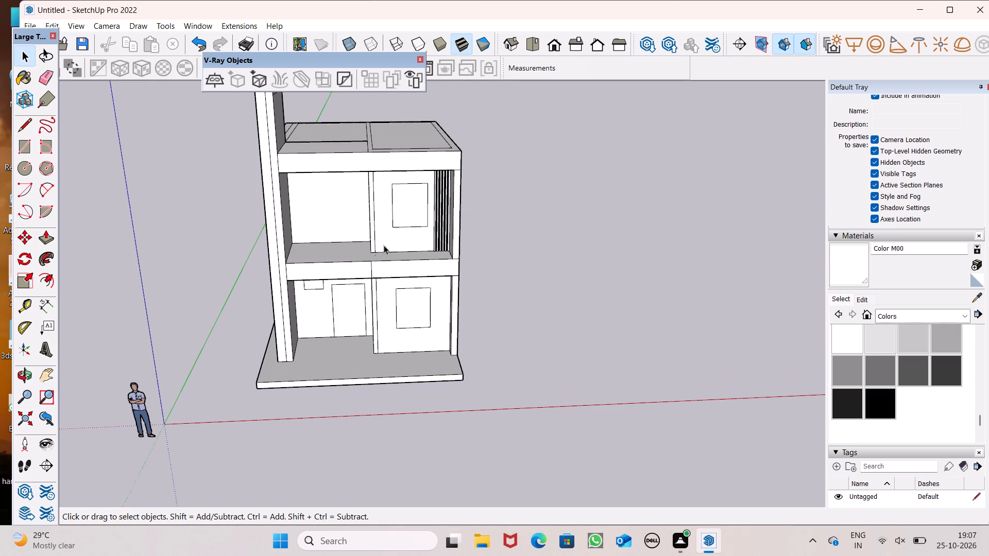
{"action": "scroll", "coordinate": [350, 236], "scroll_direction": "down", "scroll_amount": 6}
{"action": "scroll", "coordinate": [347, 183], "scroll_direction": "up", "scroll_amount": 4}
{"action": "scroll", "coordinate": [357, 188], "scroll_direction": "down", "scroll_amount": 2}
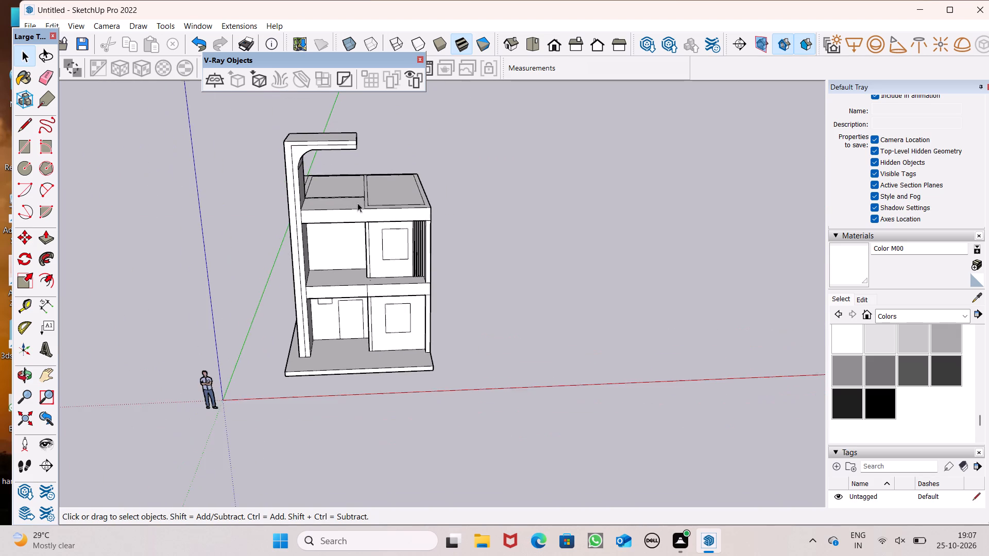
Extend the free end of the curved top overhang outward over the roof by about 2' 4 15/16".
{"action": "middle_click_drag", "start_coordinate": [356, 214], "coordinate": [117, 234]}
{"action": "scroll", "coordinate": [308, 136], "scroll_direction": "up", "scroll_amount": 4}
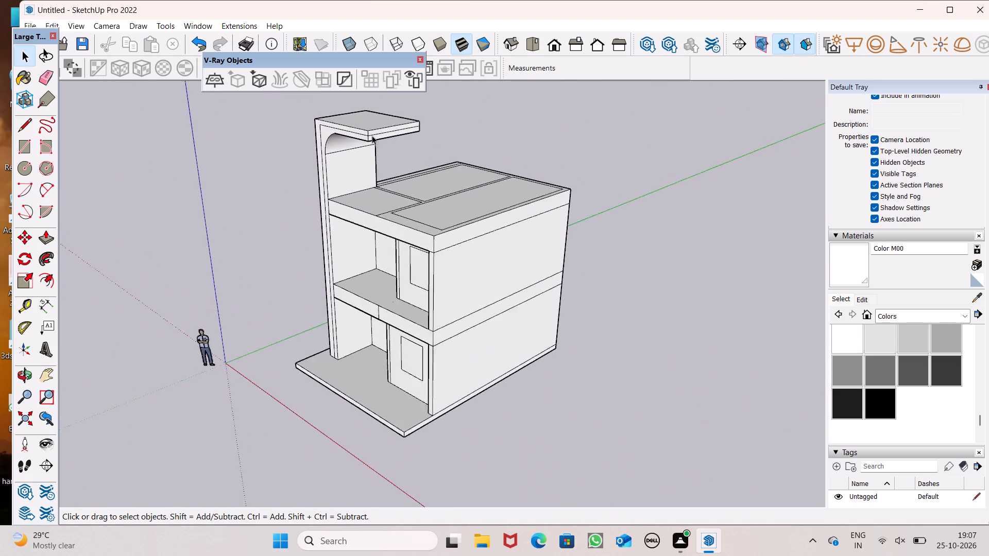
{"action": "scroll", "coordinate": [372, 135], "scroll_direction": "up", "scroll_amount": 8}
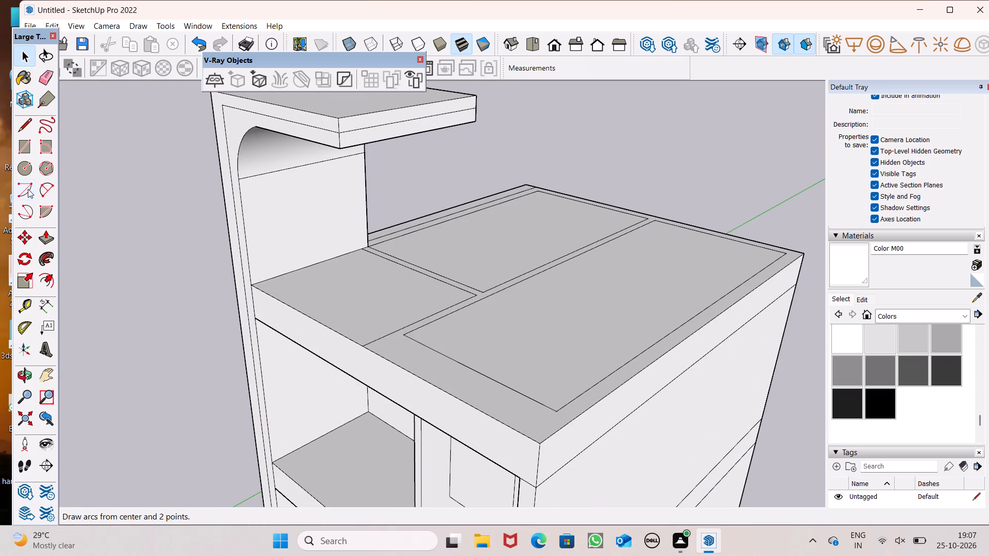
{"action": "left_click", "coordinate": [51, 240]}
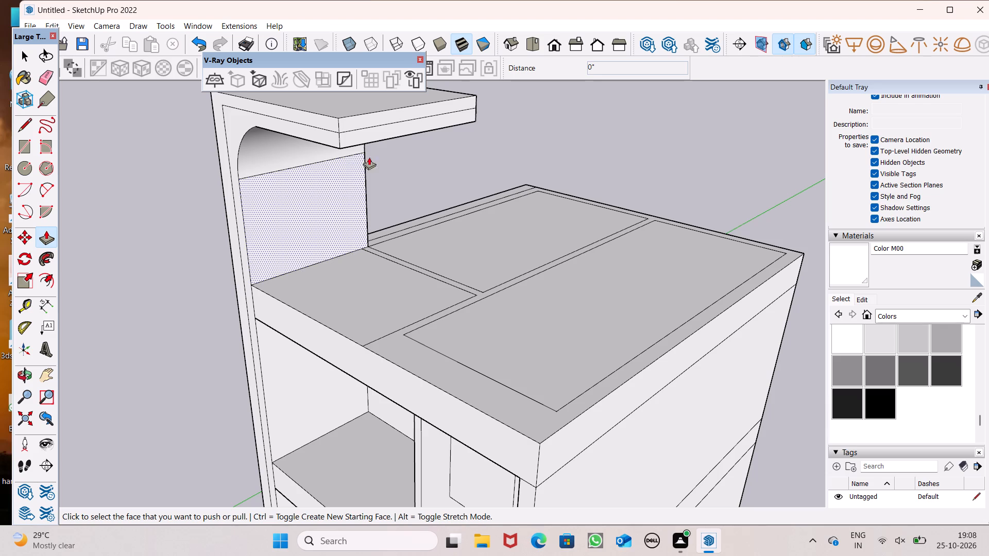
{"action": "left_click_drag", "start_coordinate": [353, 139], "coordinate": [390, 159]}
{"action": "left_click_drag", "start_coordinate": [356, 127], "coordinate": [382, 152]}
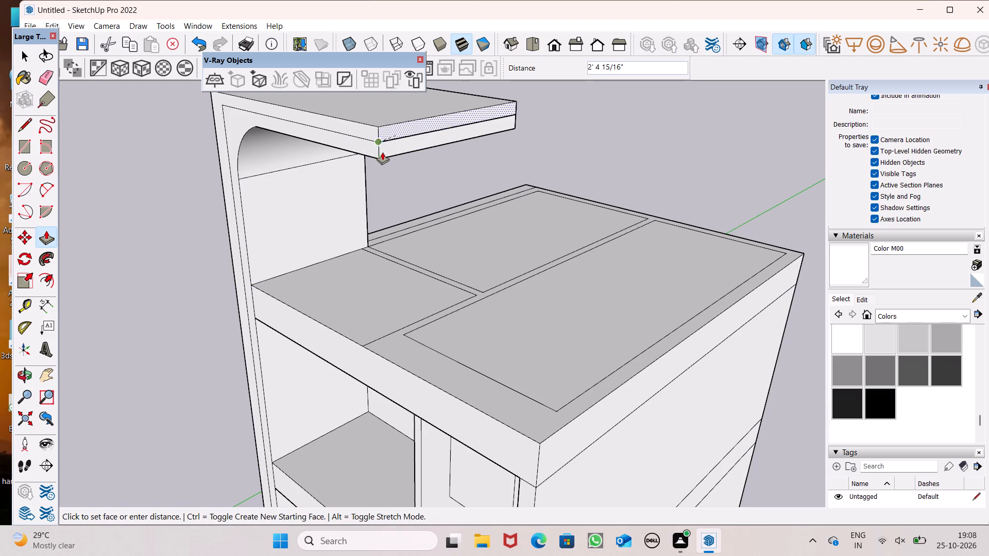
{"action": "left_click_drag", "start_coordinate": [382, 152], "coordinate": [382, 153]}
Examine the extended overhang and the full elevation from the front, below and above.
{"action": "scroll", "coordinate": [382, 154], "scroll_direction": "down", "scroll_amount": 5}
{"action": "middle_click_drag", "start_coordinate": [384, 204], "coordinate": [500, 88]}
{"action": "scroll", "coordinate": [482, 199], "scroll_direction": "down", "scroll_amount": 3}
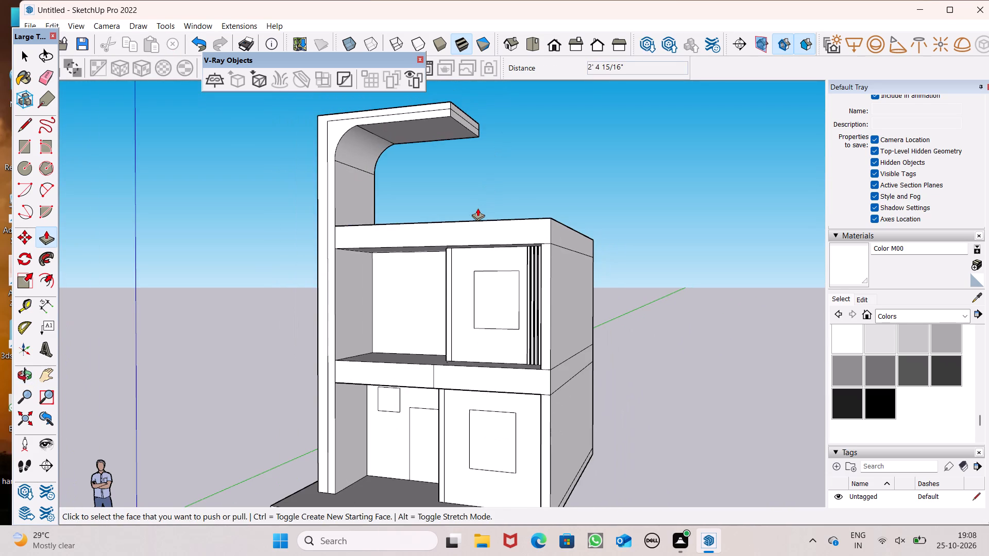
{"action": "scroll", "coordinate": [472, 213], "scroll_direction": "down", "scroll_amount": 2}
{"action": "middle_click_drag", "start_coordinate": [471, 222], "coordinate": [528, 294]}
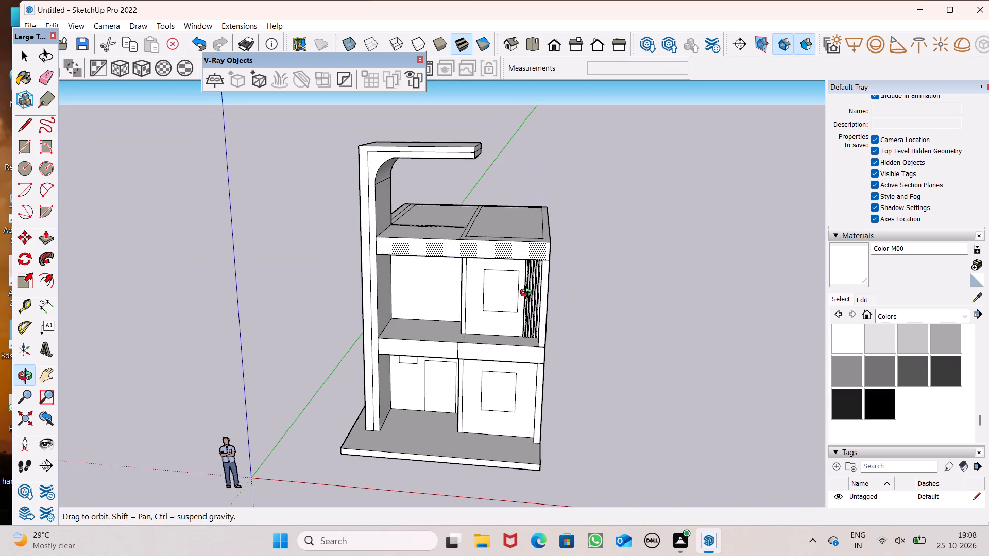
{"action": "middle_click_drag", "start_coordinate": [528, 294], "coordinate": [528, 293]}
{"action": "scroll", "coordinate": [500, 262], "scroll_direction": "down", "scroll_amount": 3}
{"action": "middle_click_drag", "start_coordinate": [500, 280], "coordinate": [492, 408]}
Erase the two parallel cross lines and the front part of the dividing line on the roof slab beneath the overhang.
{"action": "scroll", "coordinate": [505, 323], "scroll_direction": "up", "scroll_amount": 3}
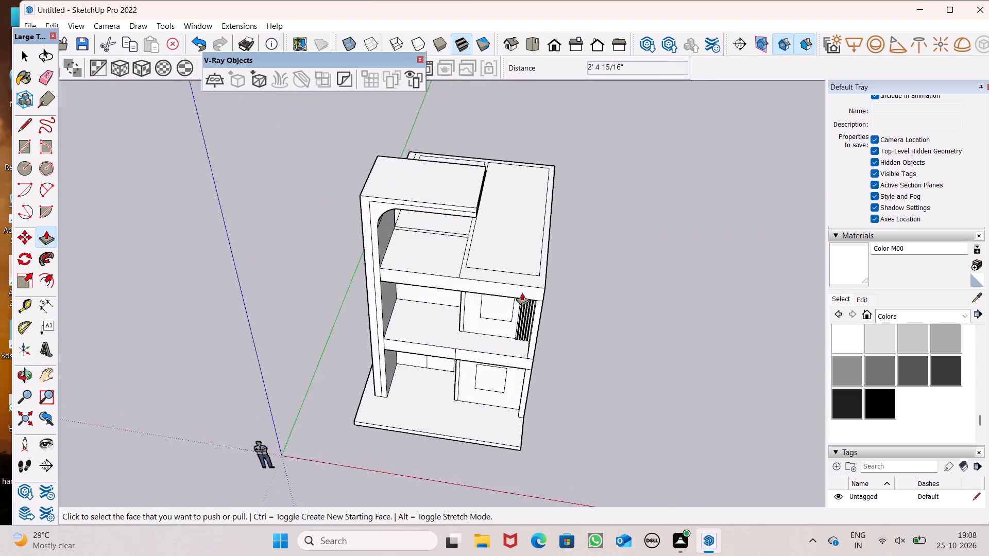
{"action": "scroll", "coordinate": [522, 292], "scroll_direction": "up", "scroll_amount": 4}
{"action": "key", "text": "space"}
{"action": "left_click", "coordinate": [56, 69]}
{"action": "scroll", "coordinate": [287, 148], "scroll_direction": "up", "scroll_amount": 3}
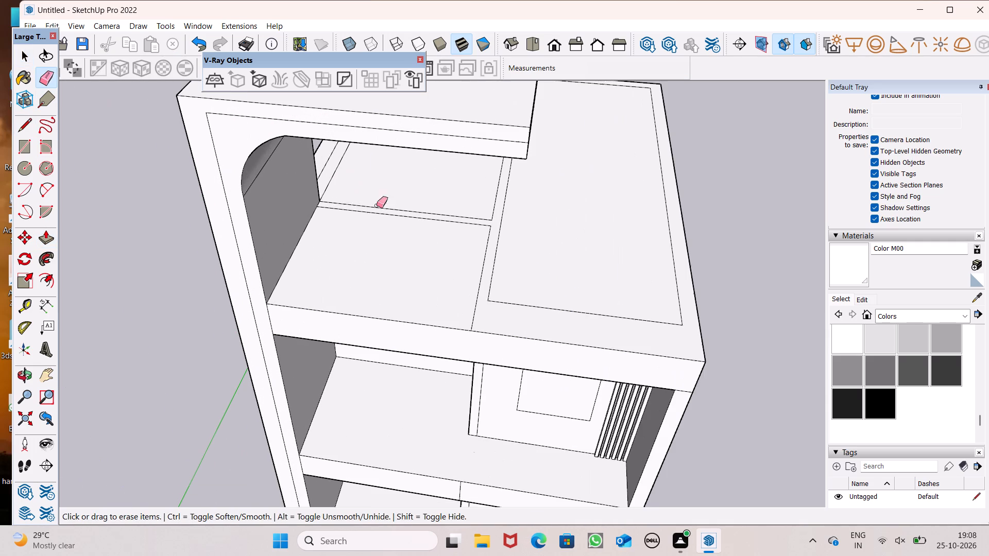
{"action": "scroll", "coordinate": [377, 205], "scroll_direction": "up", "scroll_amount": 1}
{"action": "left_click_drag", "start_coordinate": [384, 209], "coordinate": [383, 217]}
{"action": "left_click_drag", "start_coordinate": [441, 216], "coordinate": [488, 250]}
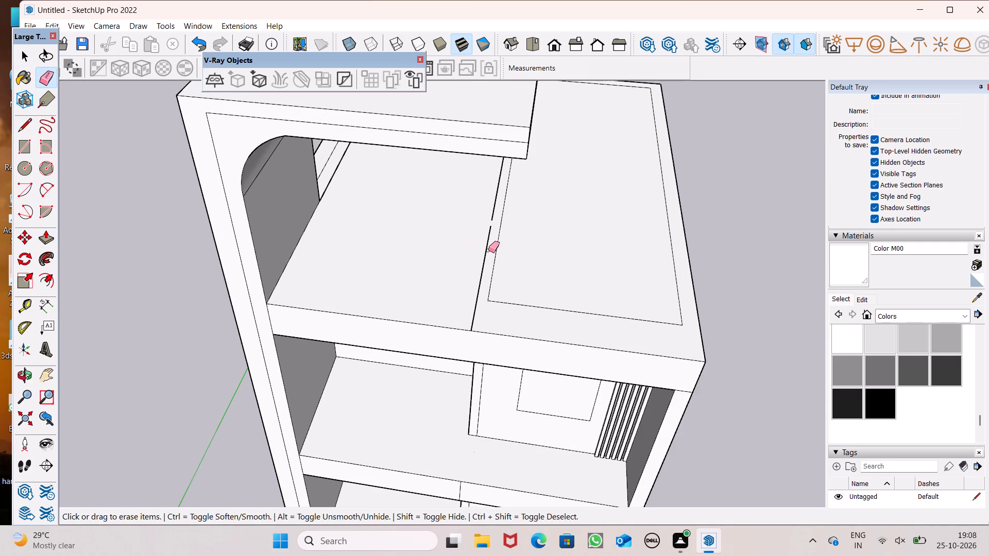
{"action": "left_click_drag", "start_coordinate": [488, 250], "coordinate": [491, 247]}
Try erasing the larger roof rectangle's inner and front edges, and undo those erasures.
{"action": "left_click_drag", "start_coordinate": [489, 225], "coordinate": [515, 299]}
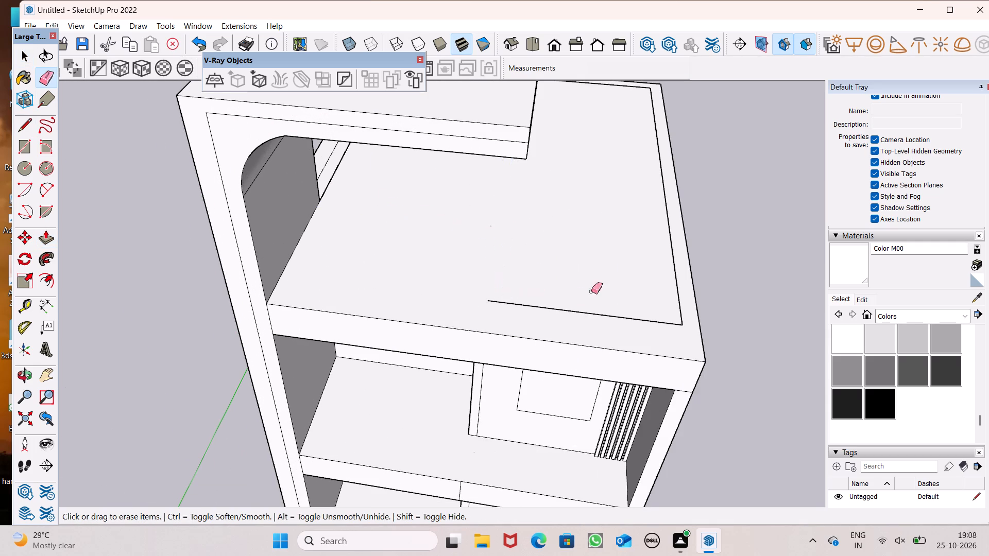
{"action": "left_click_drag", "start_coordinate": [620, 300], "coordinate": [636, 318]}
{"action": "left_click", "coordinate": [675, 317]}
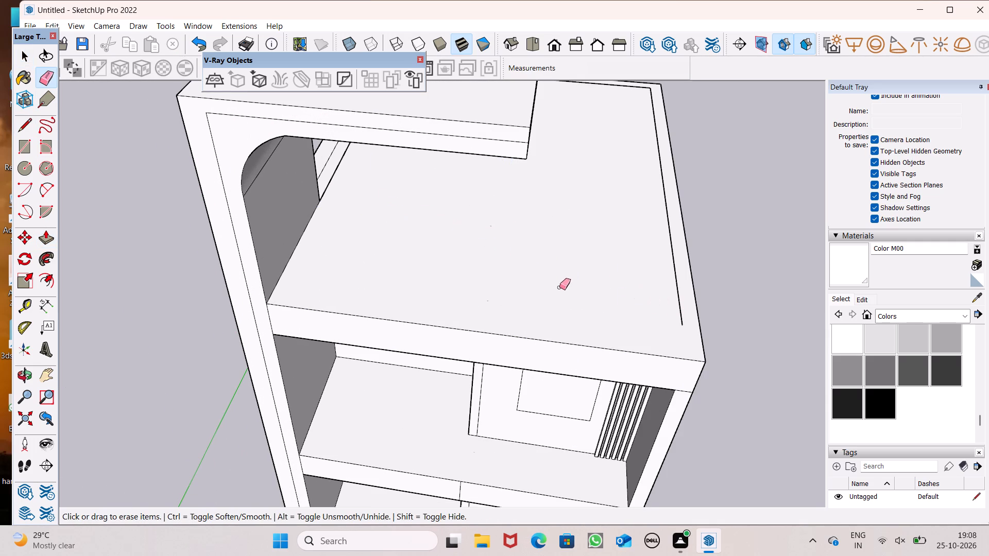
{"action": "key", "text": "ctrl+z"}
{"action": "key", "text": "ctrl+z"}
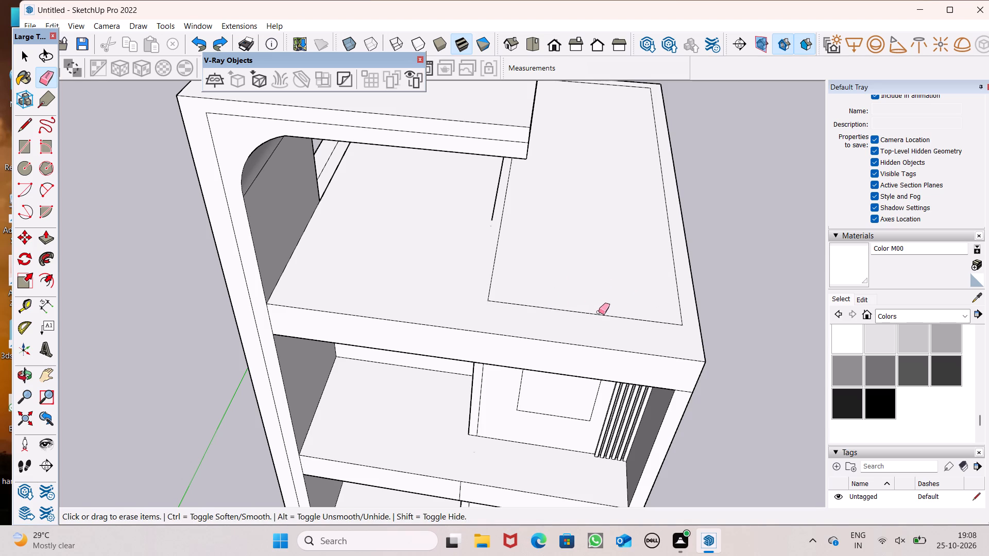
Erase the leftover dividing line on the roof slab and the extra inner line along its overhang-side edge.
{"action": "scroll", "coordinate": [506, 315], "scroll_direction": "down", "scroll_amount": 5}
{"action": "middle_click_drag", "start_coordinate": [600, 331], "coordinate": [464, 327]}
{"action": "scroll", "coordinate": [504, 266], "scroll_direction": "up", "scroll_amount": 6}
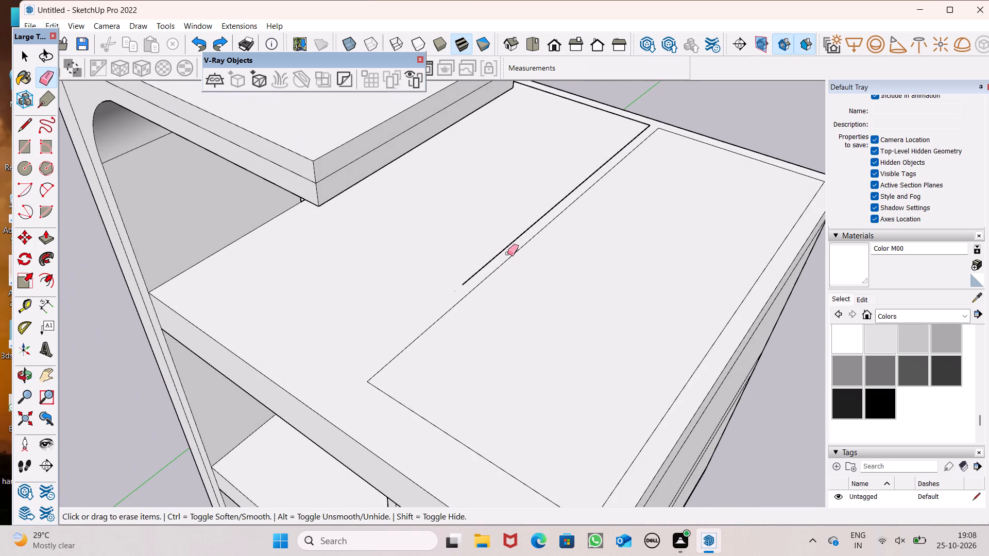
{"action": "left_click", "coordinate": [508, 249]}
{"action": "scroll", "coordinate": [508, 247], "scroll_direction": "down", "scroll_amount": 1}
{"action": "middle_click_drag", "start_coordinate": [547, 252], "coordinate": [330, 293]}
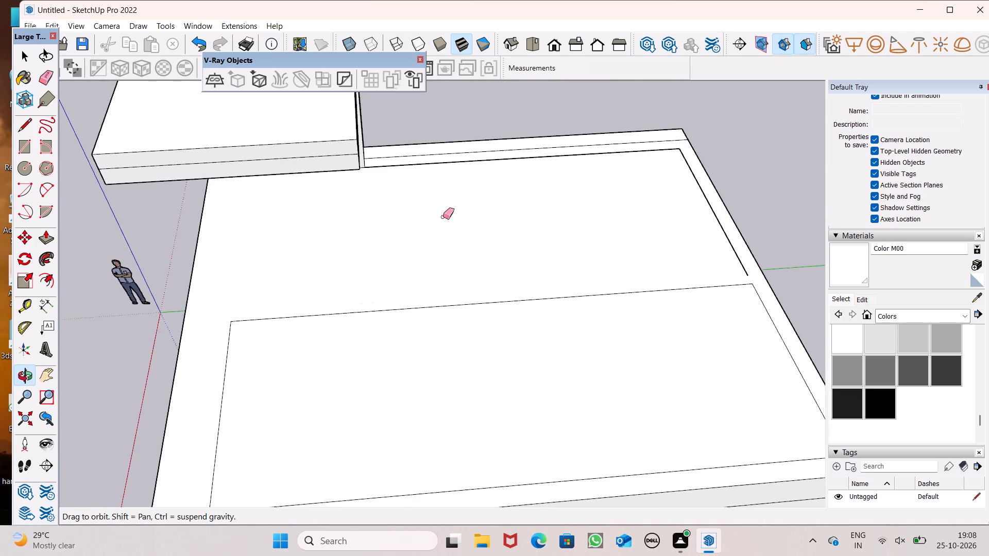
{"action": "scroll", "coordinate": [449, 206], "scroll_direction": "up", "scroll_amount": 5}
{"action": "left_click_drag", "start_coordinate": [414, 138], "coordinate": [411, 154]}
{"action": "scroll", "coordinate": [318, 240], "scroll_direction": "down", "scroll_amount": 6}
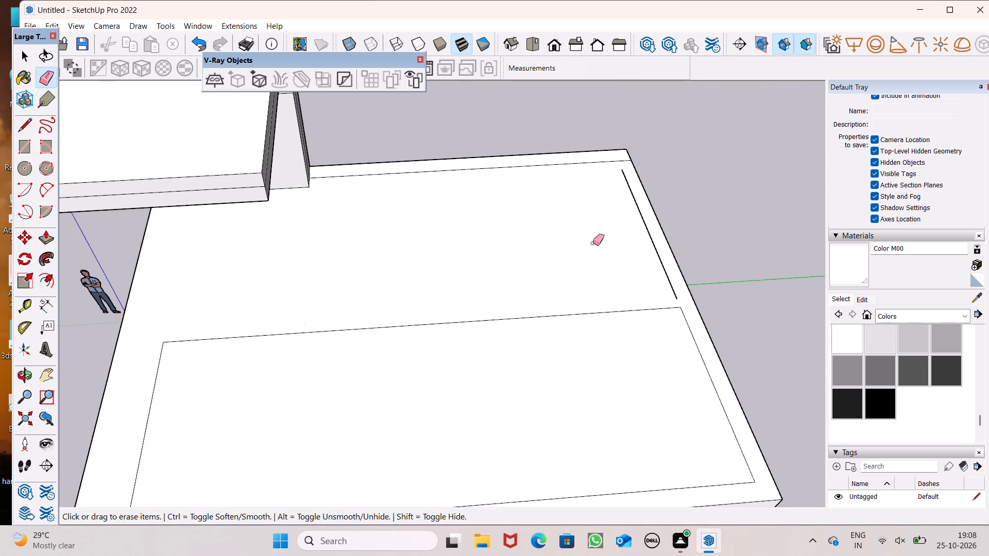
{"action": "scroll", "coordinate": [609, 232], "scroll_direction": "up", "scroll_amount": 4}
{"action": "left_click_drag", "start_coordinate": [686, 297], "coordinate": [681, 299]}
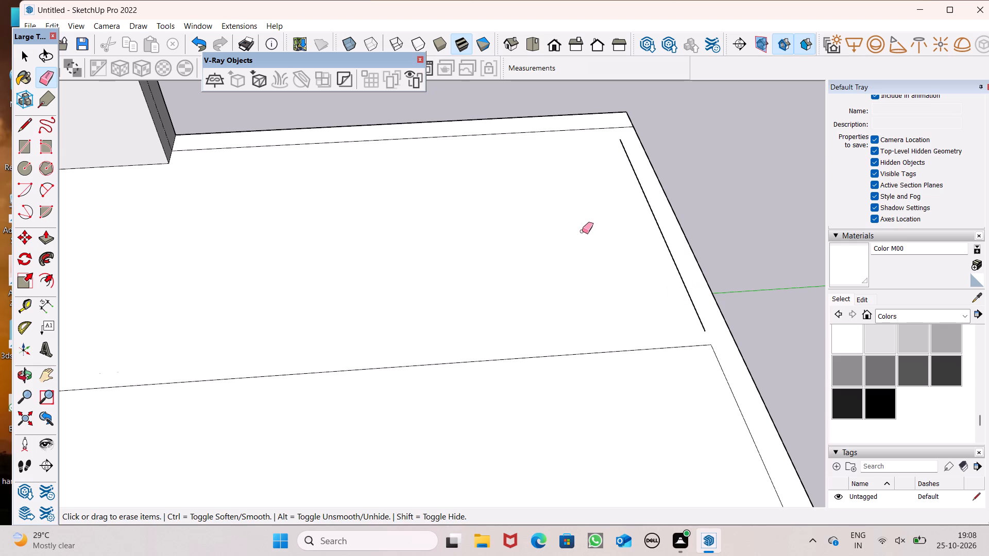
{"action": "scroll", "coordinate": [530, 248], "scroll_direction": "down", "scroll_amount": 7}
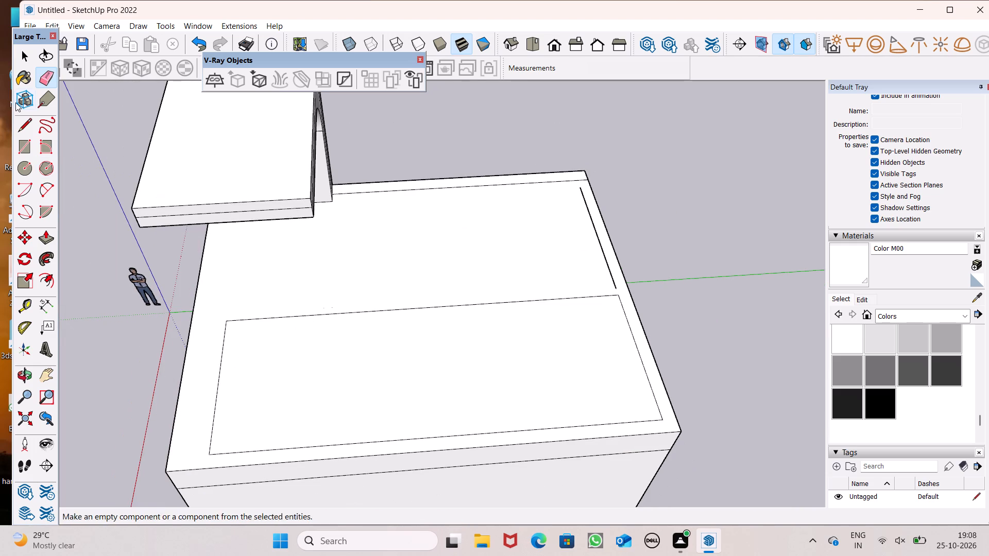
Draw short lines joining the roof's back border line to the overhang-side border line and to the rectangle's back corner.
{"action": "left_click", "coordinate": [33, 131]}
{"action": "scroll", "coordinate": [529, 192], "scroll_direction": "up", "scroll_amount": 6}
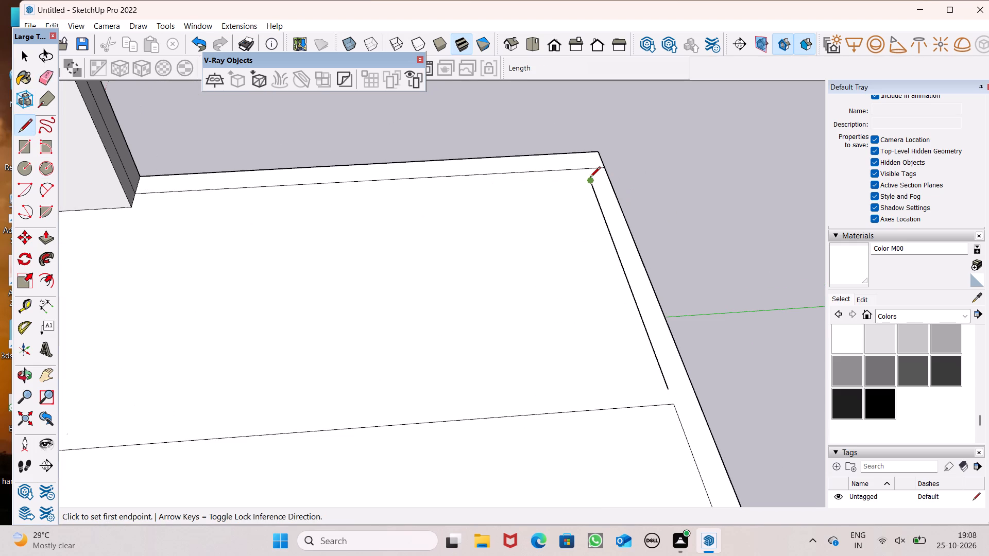
{"action": "left_click", "coordinate": [590, 178]}
{"action": "left_click", "coordinate": [585, 168]}
{"action": "scroll", "coordinate": [565, 153], "scroll_direction": "down", "scroll_amount": 3}
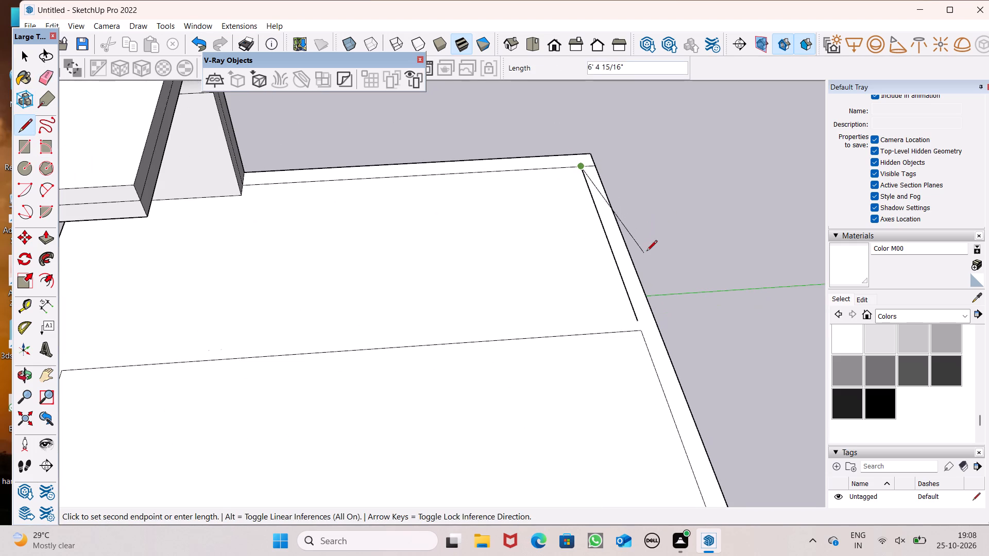
{"action": "key", "text": "space"}
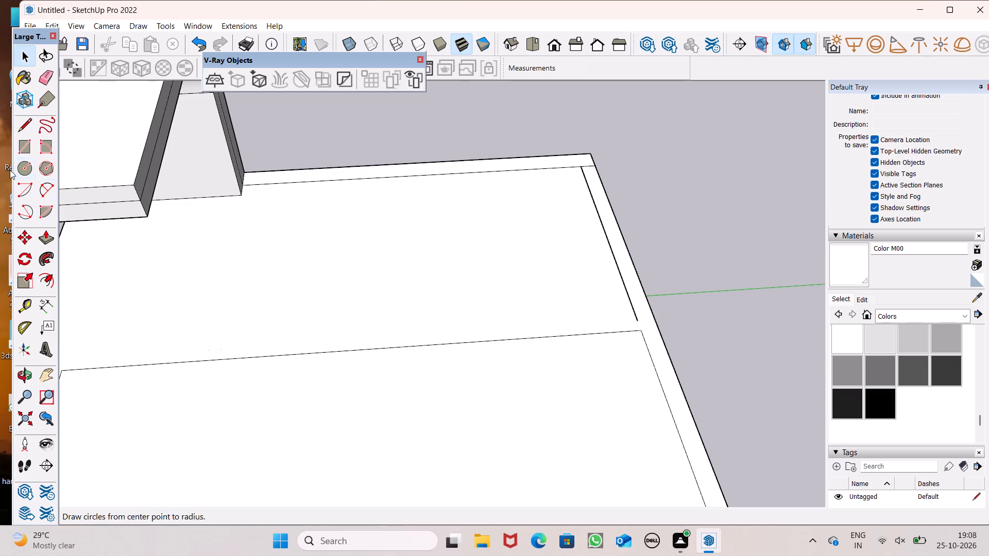
{"action": "left_click", "coordinate": [24, 129]}
{"action": "scroll", "coordinate": [587, 335], "scroll_direction": "up", "scroll_amount": 5}
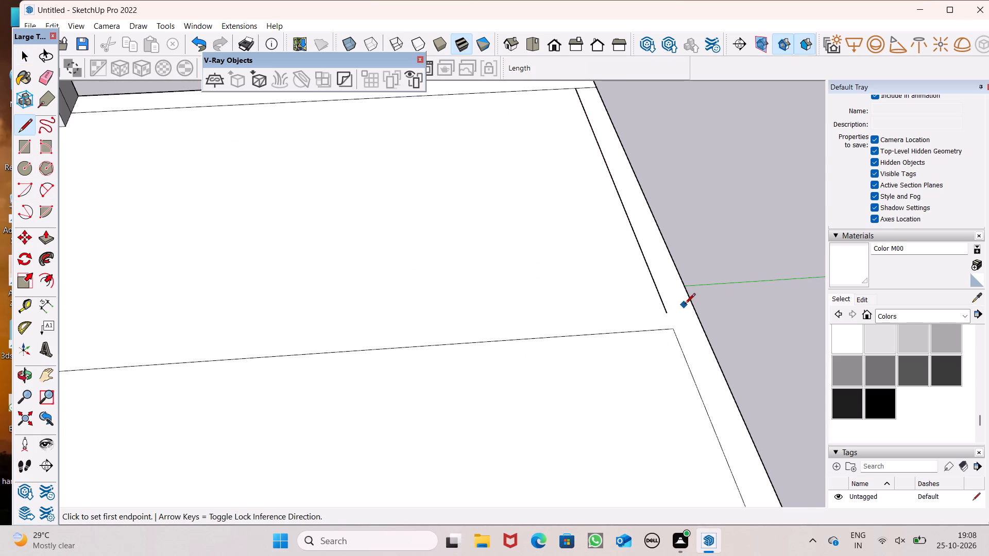
{"action": "left_click", "coordinate": [668, 308]}
{"action": "left_click", "coordinate": [671, 332]}
{"action": "scroll", "coordinate": [545, 276], "scroll_direction": "down", "scroll_amount": 5}
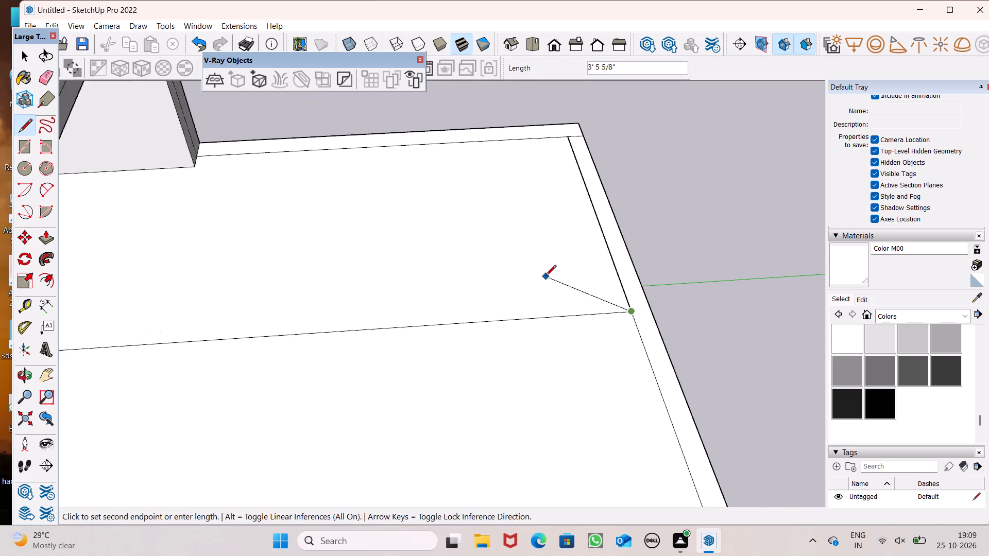
{"action": "key", "text": "space"}
Draw a line about 2' 3 15/16" long from the roof rectangle's outer front corner to the slab's front edge.
{"action": "scroll", "coordinate": [508, 294], "scroll_direction": "down", "scroll_amount": 3}
{"action": "middle_click_drag", "start_coordinate": [530, 287], "coordinate": [530, 287]}
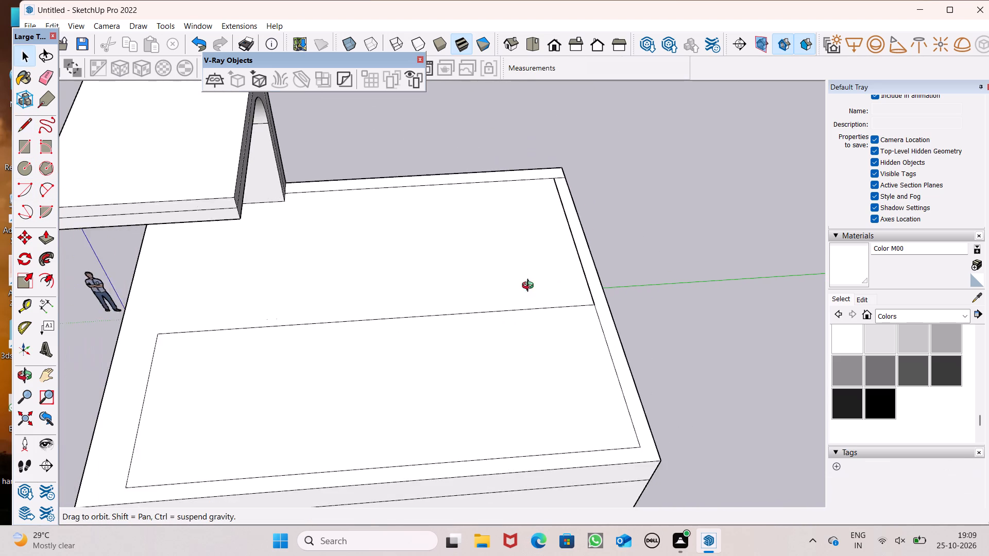
{"action": "middle_click_drag", "start_coordinate": [530, 287], "coordinate": [255, 296]}
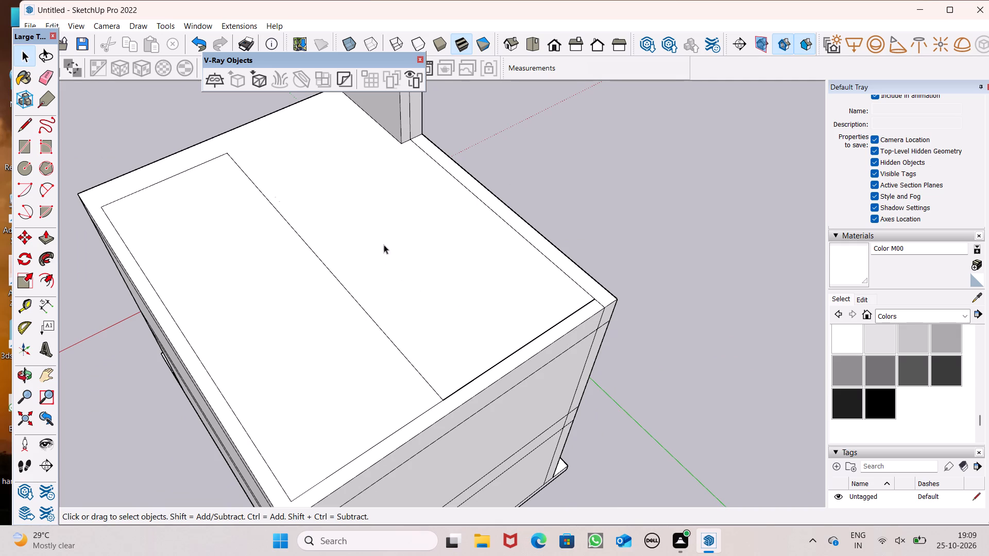
{"action": "left_click", "coordinate": [20, 121]}
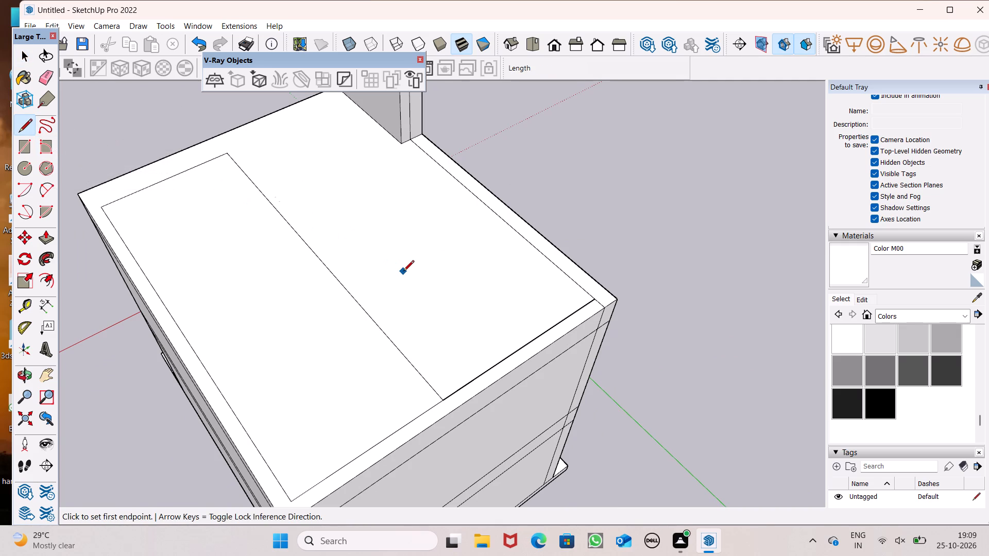
{"action": "scroll", "coordinate": [434, 293], "scroll_direction": "down", "scroll_amount": 2}
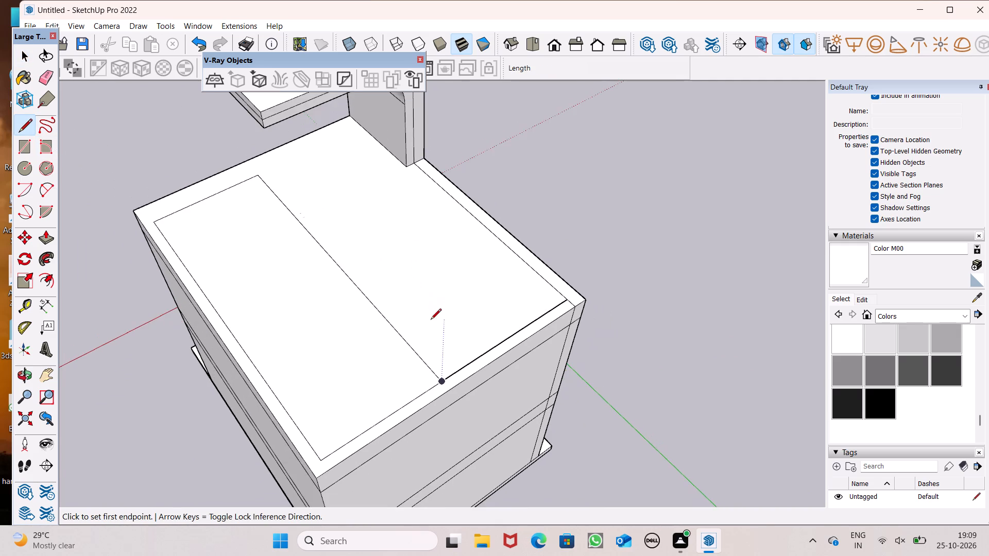
{"action": "middle_click_drag", "start_coordinate": [427, 326], "coordinate": [690, 286]}
{"action": "scroll", "coordinate": [418, 323], "scroll_direction": "down", "scroll_amount": 1}
{"action": "middle_click_drag", "start_coordinate": [415, 350], "coordinate": [541, 337]}
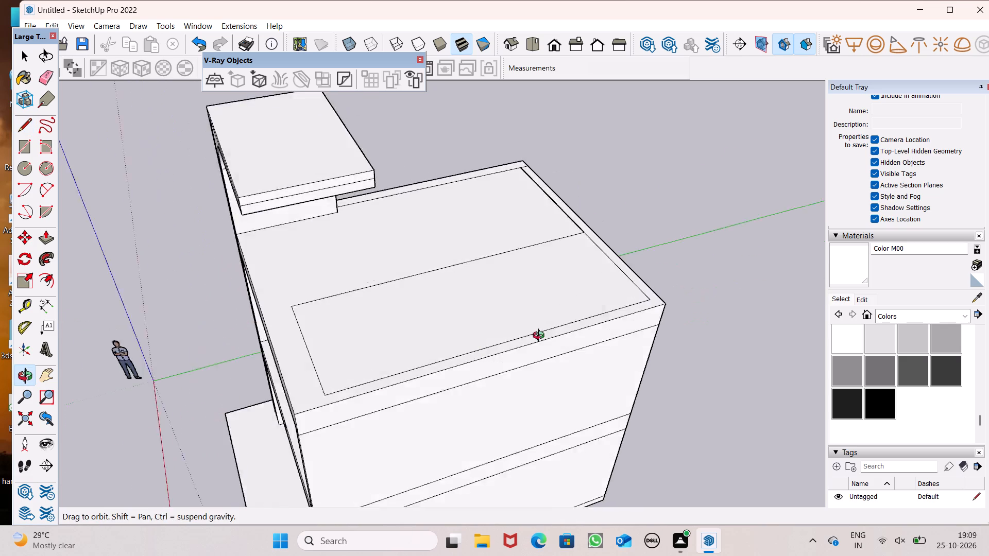
{"action": "middle_click_drag", "start_coordinate": [541, 337], "coordinate": [666, 307]}
{"action": "scroll", "coordinate": [461, 426], "scroll_direction": "up", "scroll_amount": 3}
{"action": "middle_click_drag", "start_coordinate": [468, 455], "coordinate": [589, 502]}
{"action": "scroll", "coordinate": [560, 442], "scroll_direction": "up", "scroll_amount": 4}
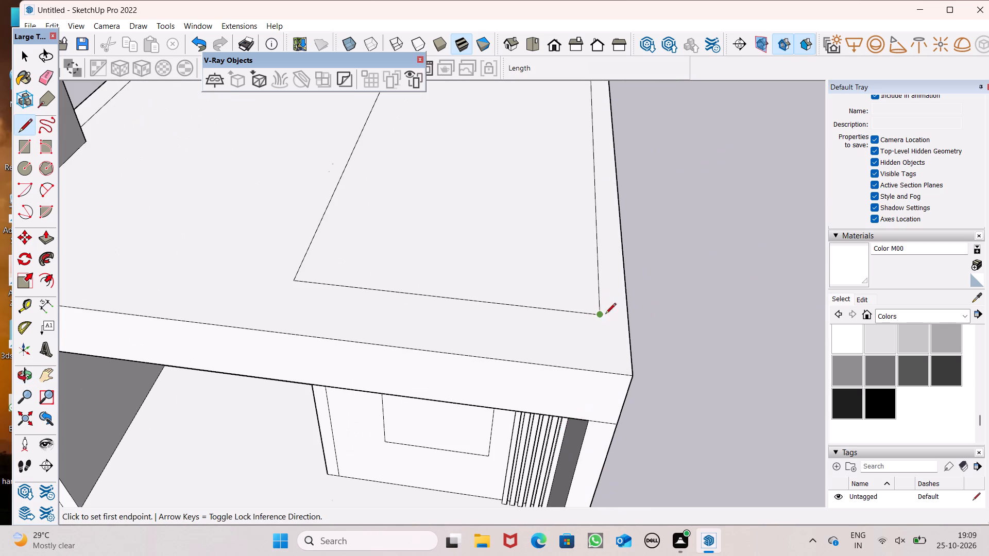
{"action": "left_click", "coordinate": [599, 315]}
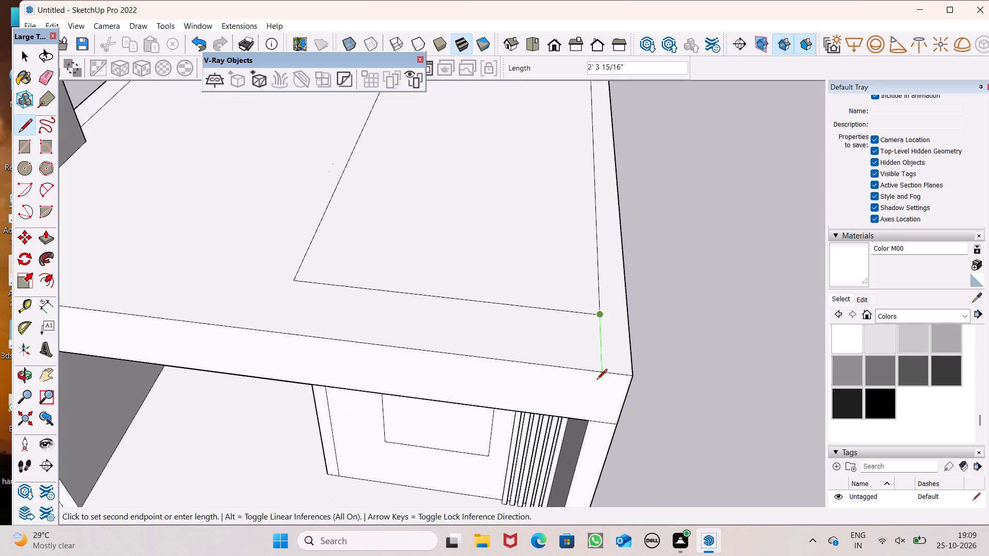
{"action": "left_click", "coordinate": [600, 371]}
Examine the roof slab's border lines and front edge from above and from the front.
{"action": "scroll", "coordinate": [732, 342], "scroll_direction": "down", "scroll_amount": 3}
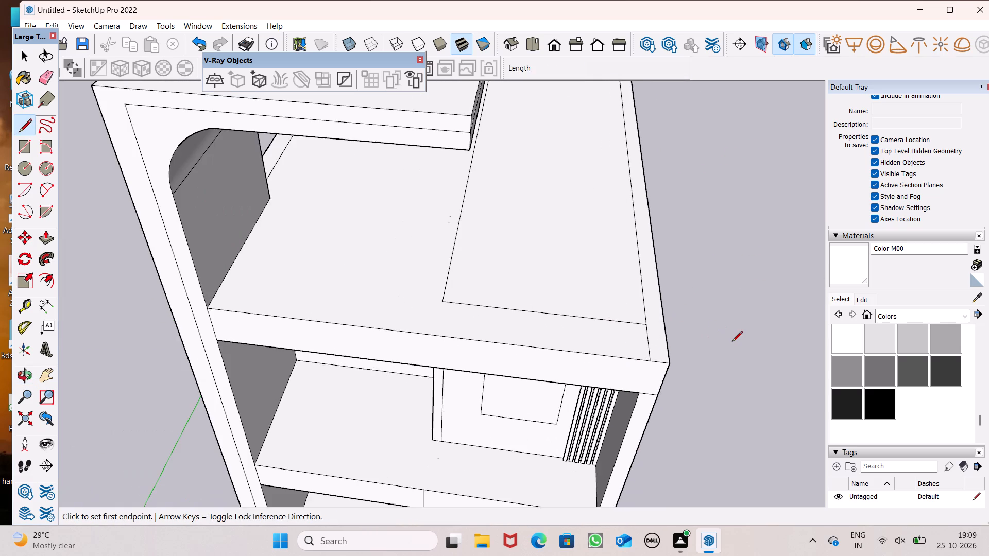
{"action": "scroll", "coordinate": [732, 342], "scroll_direction": "down", "scroll_amount": 1}
{"action": "middle_click_drag", "start_coordinate": [678, 355], "coordinate": [706, 404]}
{"action": "scroll", "coordinate": [637, 382], "scroll_direction": "up", "scroll_amount": 2}
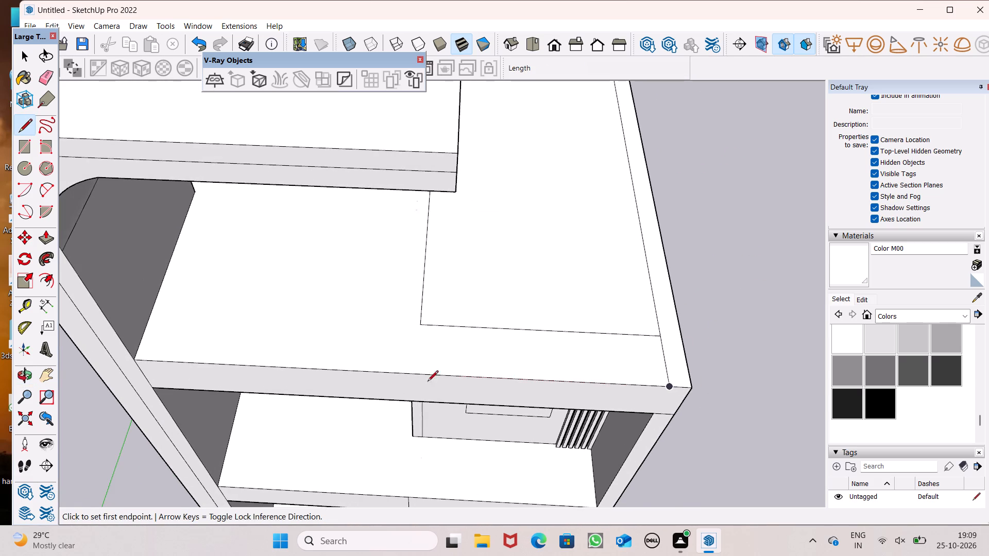
{"action": "scroll", "coordinate": [374, 373], "scroll_direction": "up", "scroll_amount": 1}
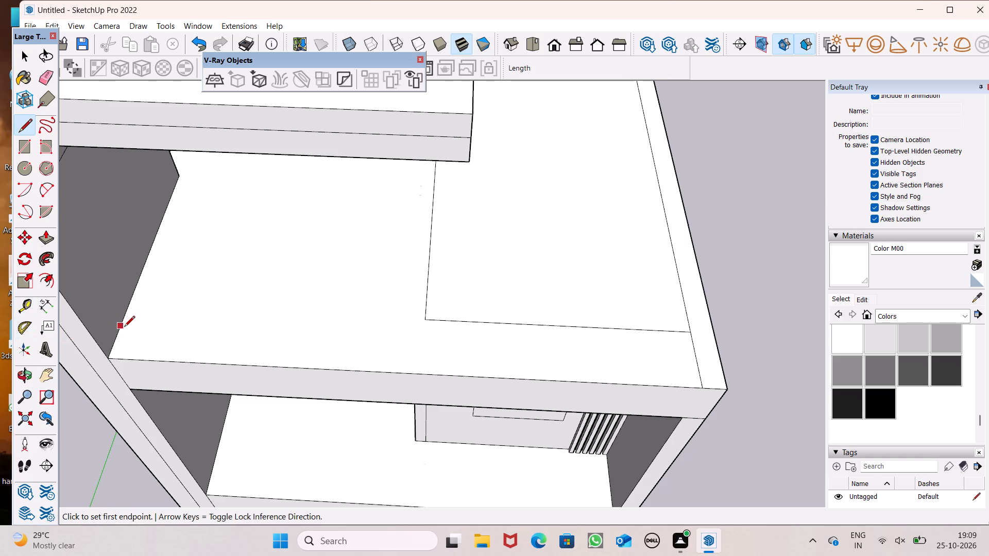
{"action": "scroll", "coordinate": [308, 350], "scroll_direction": "down", "scroll_amount": 3}
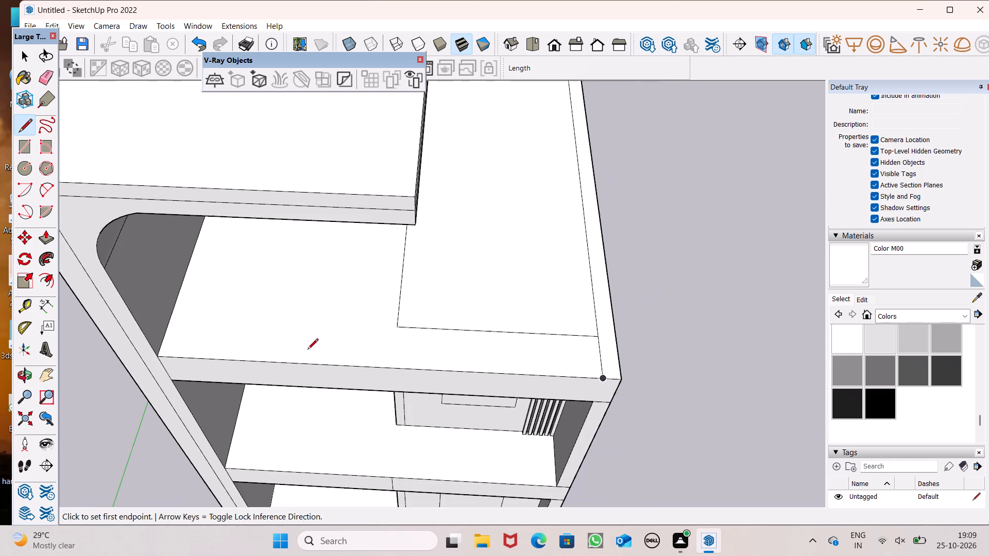
{"action": "middle_click_drag", "start_coordinate": [497, 383], "coordinate": [409, 288]}
{"action": "scroll", "coordinate": [404, 325], "scroll_direction": "down", "scroll_amount": 3}
{"action": "middle_click_drag", "start_coordinate": [453, 336], "coordinate": [392, 292]}
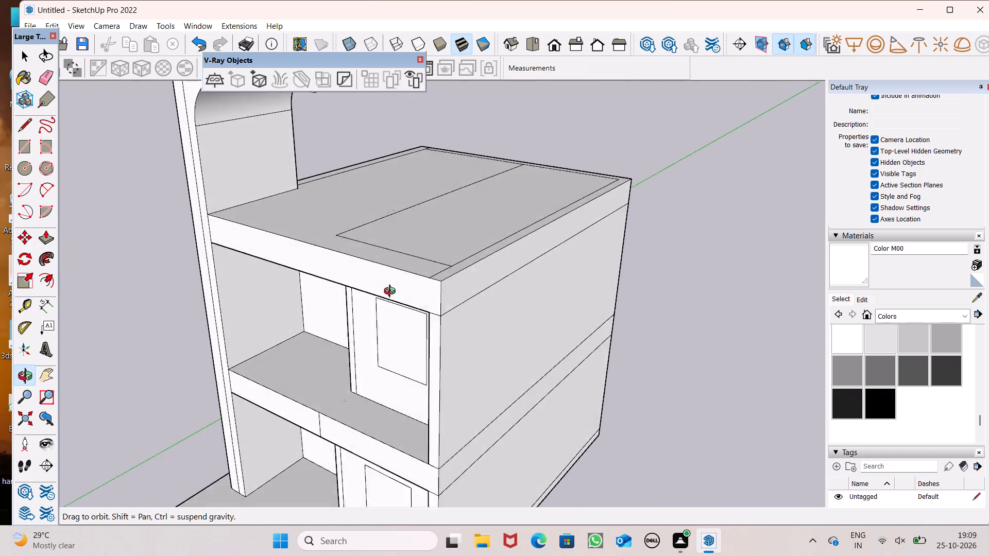
{"action": "middle_click_drag", "start_coordinate": [392, 292], "coordinate": [443, 319]}
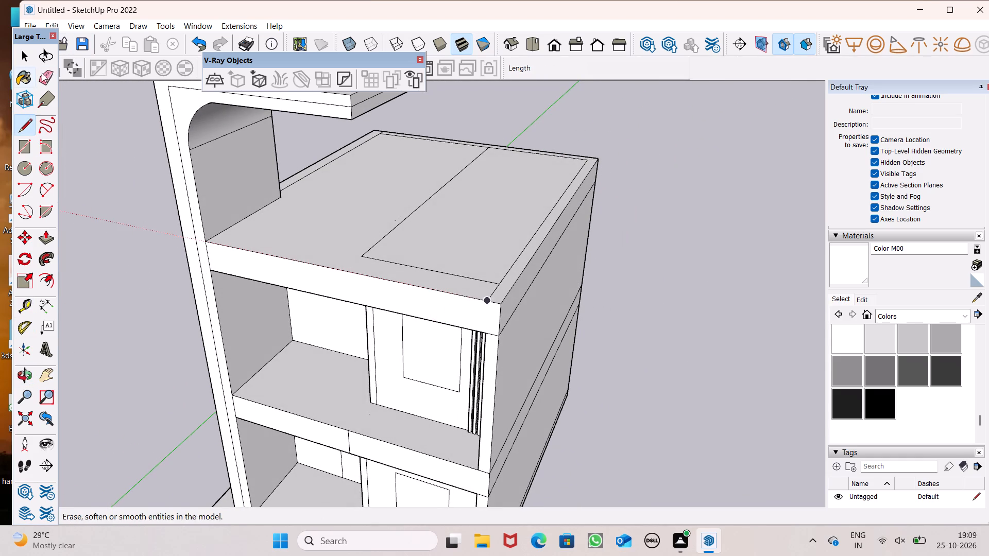
Erase the short line crossing the back corner where the overhang-side and back border strips meet.
{"action": "left_click", "coordinate": [52, 78]}
{"action": "scroll", "coordinate": [486, 260], "scroll_direction": "down", "scroll_amount": 1}
{"action": "middle_click_drag", "start_coordinate": [561, 292], "coordinate": [207, 371]}
{"action": "scroll", "coordinate": [207, 371], "scroll_direction": "up", "scroll_amount": 1}
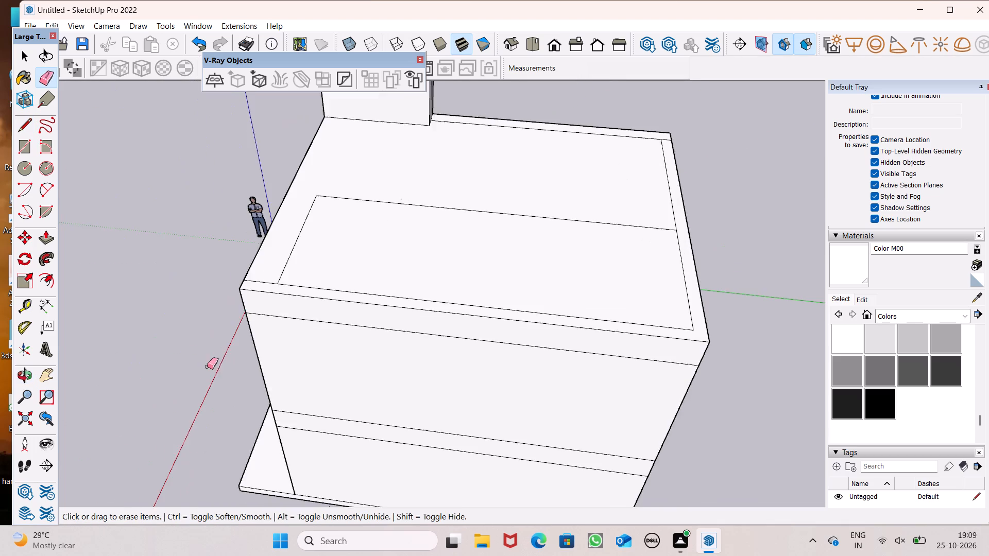
{"action": "scroll", "coordinate": [697, 108], "scroll_direction": "up", "scroll_amount": 6}
{"action": "left_click", "coordinate": [650, 159]}
{"action": "scroll", "coordinate": [625, 136], "scroll_direction": "down", "scroll_amount": 3}
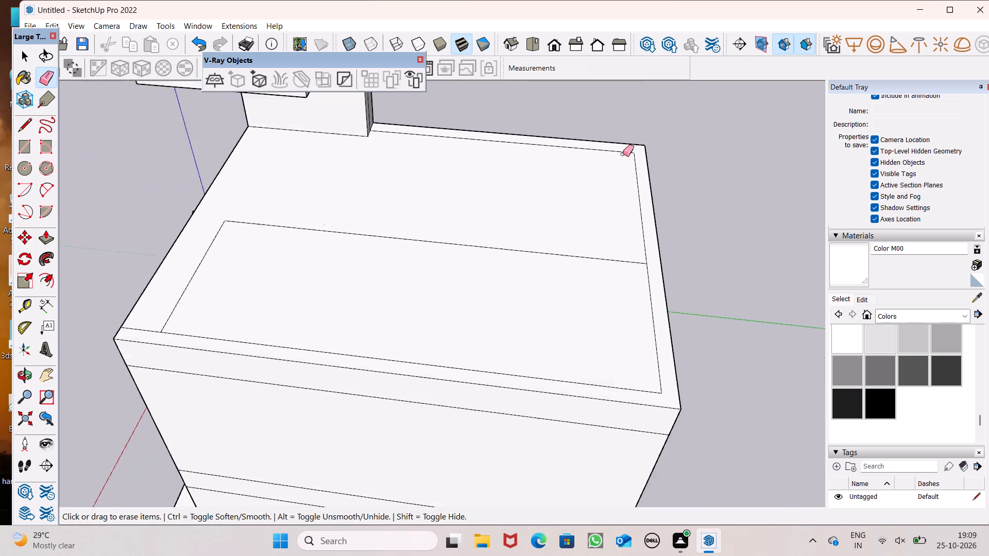
Push/Pull the border strip around the roof's back and side edges up about 2' 4 3/16" to form a parapet.
{"action": "scroll", "coordinate": [623, 154], "scroll_direction": "down", "scroll_amount": 2}
{"action": "middle_click_drag", "start_coordinate": [448, 267], "coordinate": [756, 242]}
{"action": "middle_click_drag", "start_coordinate": [588, 318], "coordinate": [679, 252]}
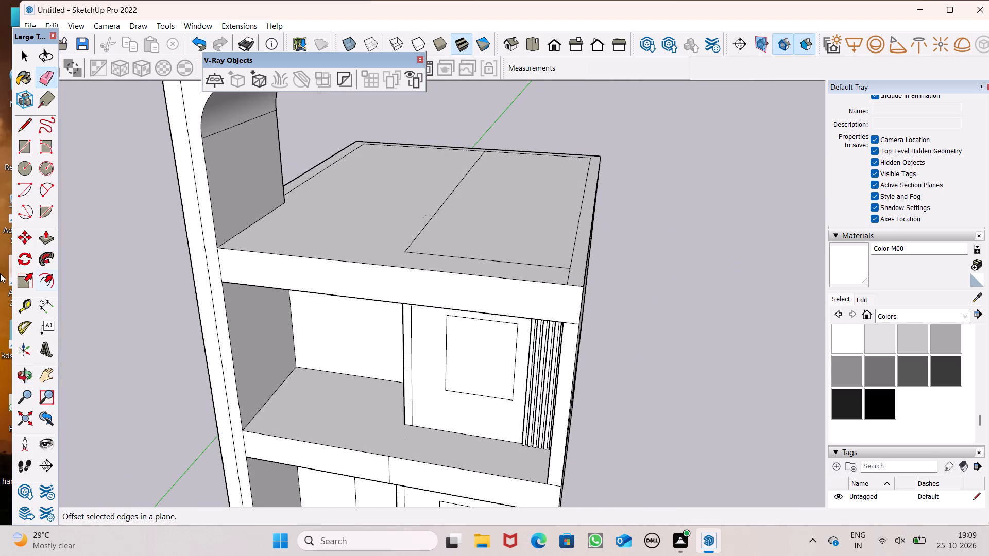
{"action": "left_click", "coordinate": [40, 234]}
{"action": "scroll", "coordinate": [443, 246], "scroll_direction": "up", "scroll_amount": 4}
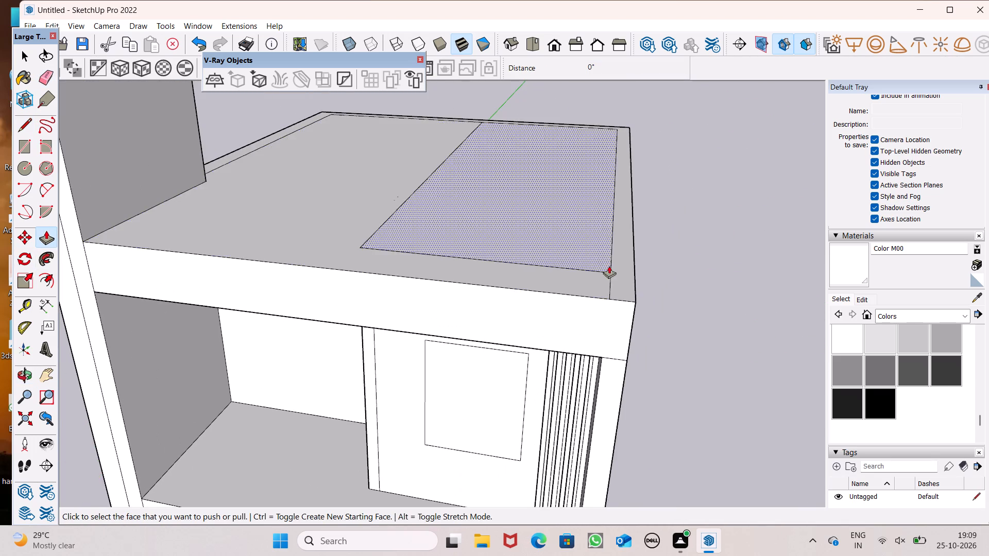
{"action": "scroll", "coordinate": [612, 270], "scroll_direction": "down", "scroll_amount": 3}
{"action": "middle_click_drag", "start_coordinate": [602, 286], "coordinate": [618, 331]}
{"action": "scroll", "coordinate": [663, 305], "scroll_direction": "up", "scroll_amount": 4}
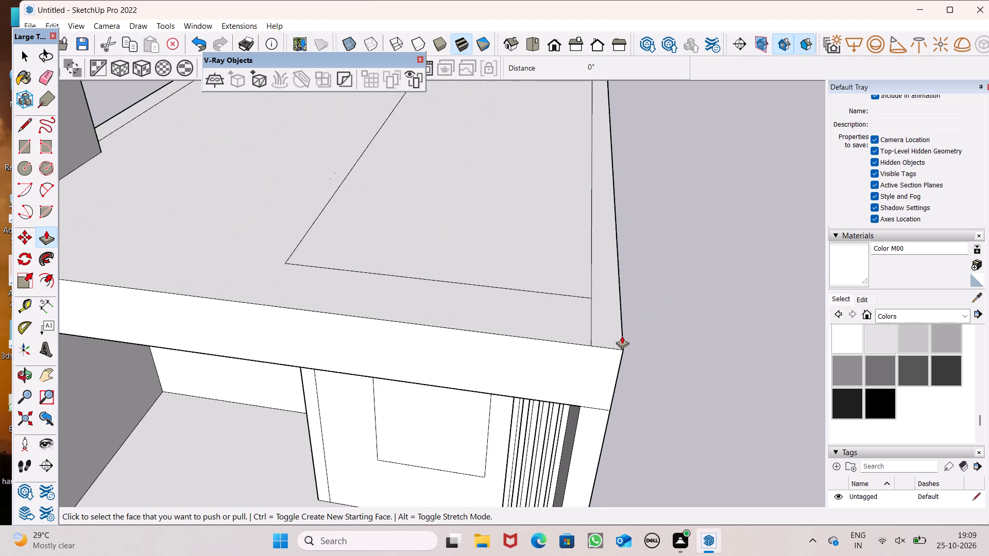
{"action": "left_click_drag", "start_coordinate": [604, 340], "coordinate": [616, 271]}
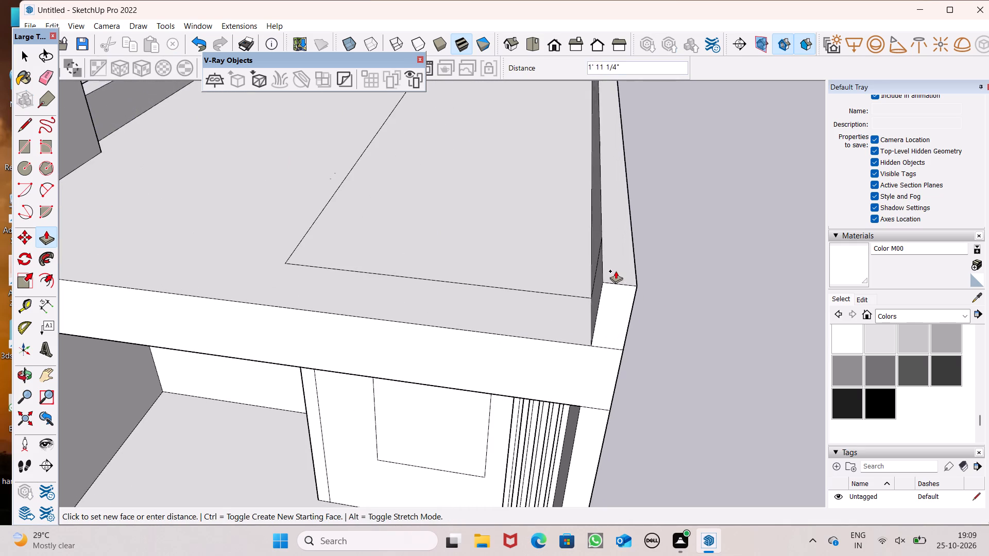
{"action": "left_click_drag", "start_coordinate": [616, 271], "coordinate": [619, 257]}
{"action": "type", "text": "4'"}
{"action": "key", "text": "Return"}
{"action": "scroll", "coordinate": [608, 273], "scroll_direction": "down", "scroll_amount": 2}
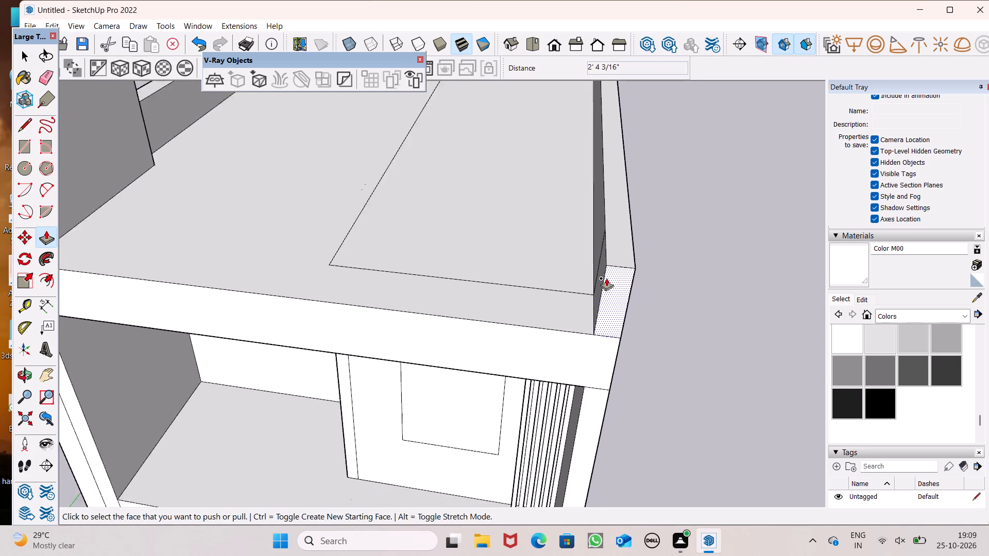
Measure the parapet's height at the front end of the outer side wall with the Dimension tool.
{"action": "scroll", "coordinate": [606, 278], "scroll_direction": "down", "scroll_amount": 1}
{"action": "middle_click_drag", "start_coordinate": [659, 354], "coordinate": [660, 270]}
{"action": "scroll", "coordinate": [658, 263], "scroll_direction": "up", "scroll_amount": 1}
{"action": "key", "text": "space"}
{"action": "scroll", "coordinate": [639, 245], "scroll_direction": "down", "scroll_amount": 2}
{"action": "middle_click_drag", "start_coordinate": [638, 247], "coordinate": [602, 212]}
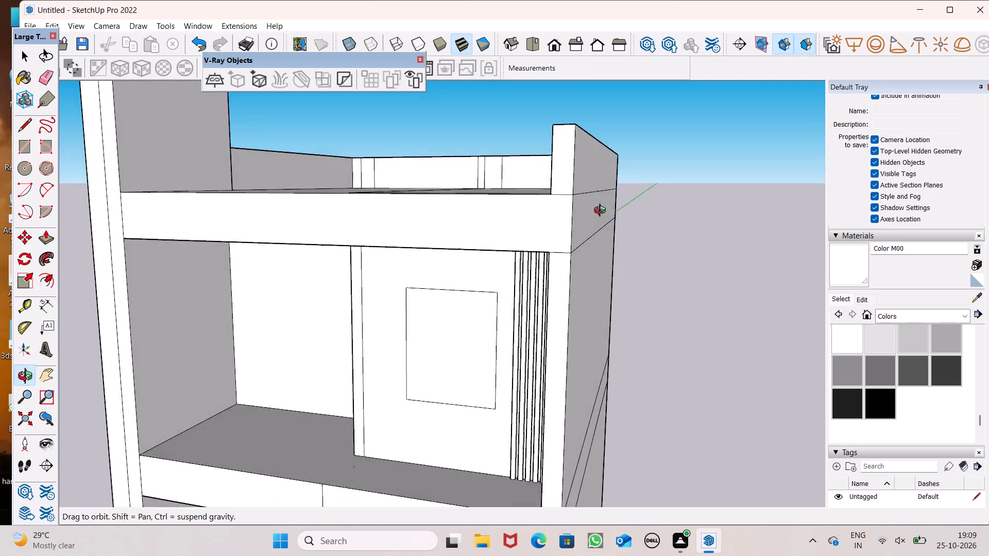
{"action": "middle_click_drag", "start_coordinate": [602, 212], "coordinate": [620, 241]}
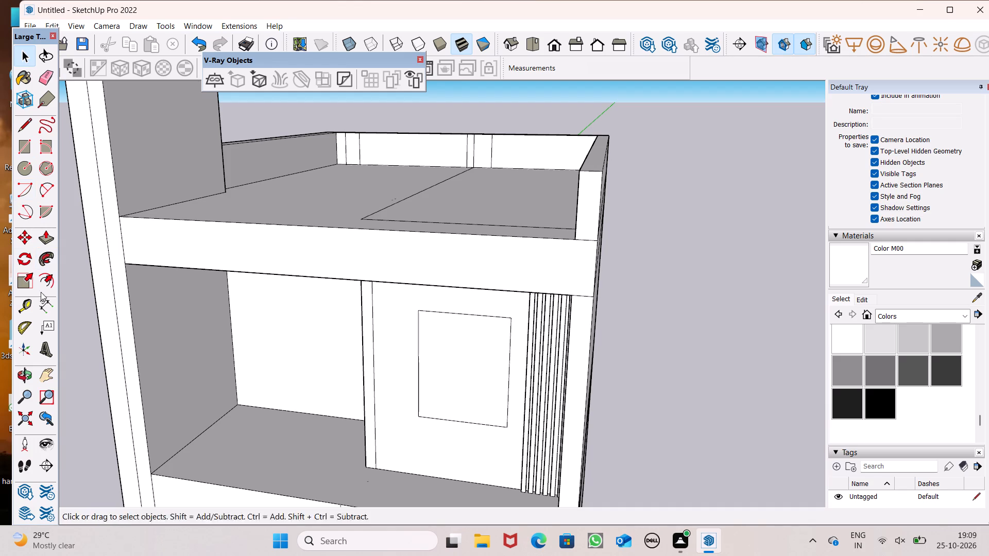
{"action": "left_click", "coordinate": [42, 307]}
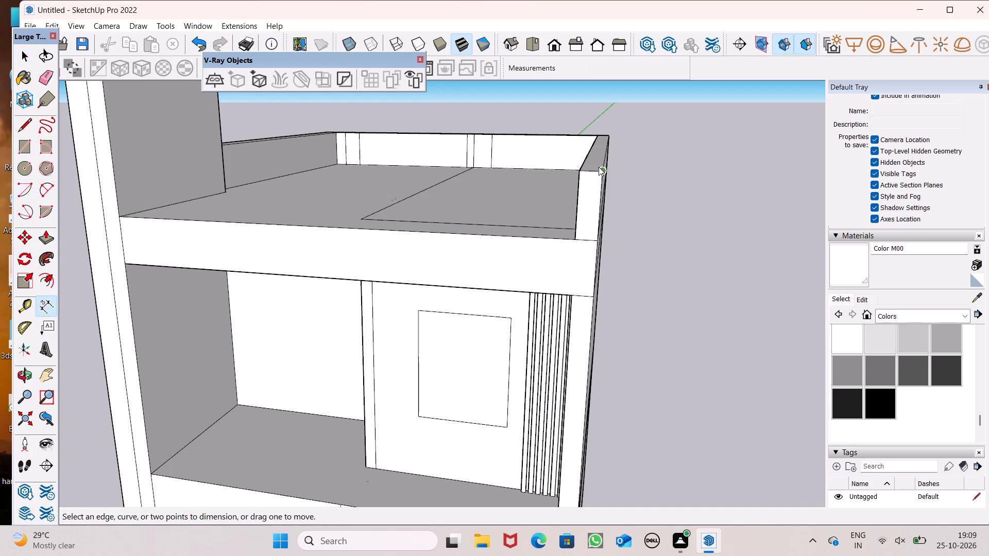
{"action": "left_click", "coordinate": [599, 167]}
{"action": "left_click", "coordinate": [598, 237]}
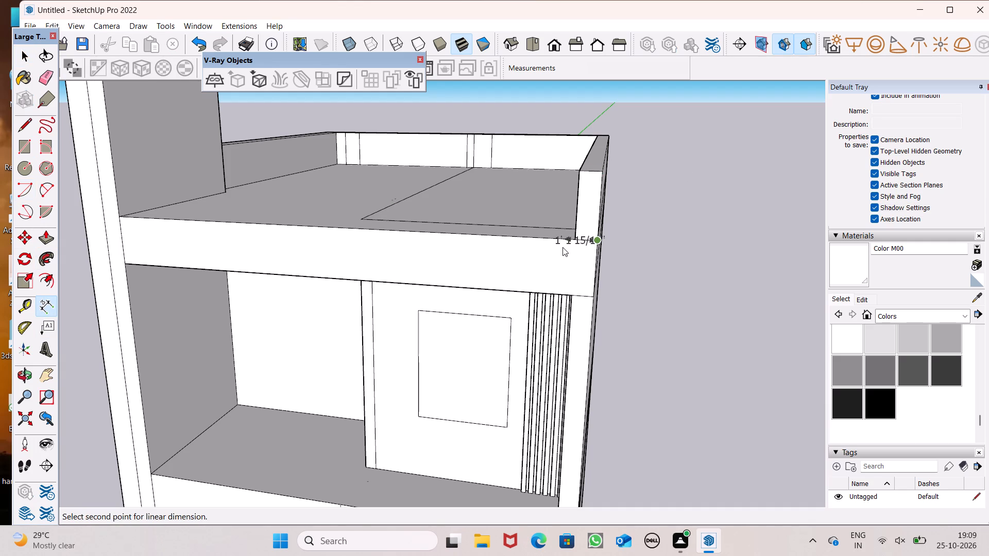
{"action": "left_click", "coordinate": [602, 171]}
{"action": "key", "text": "space"}
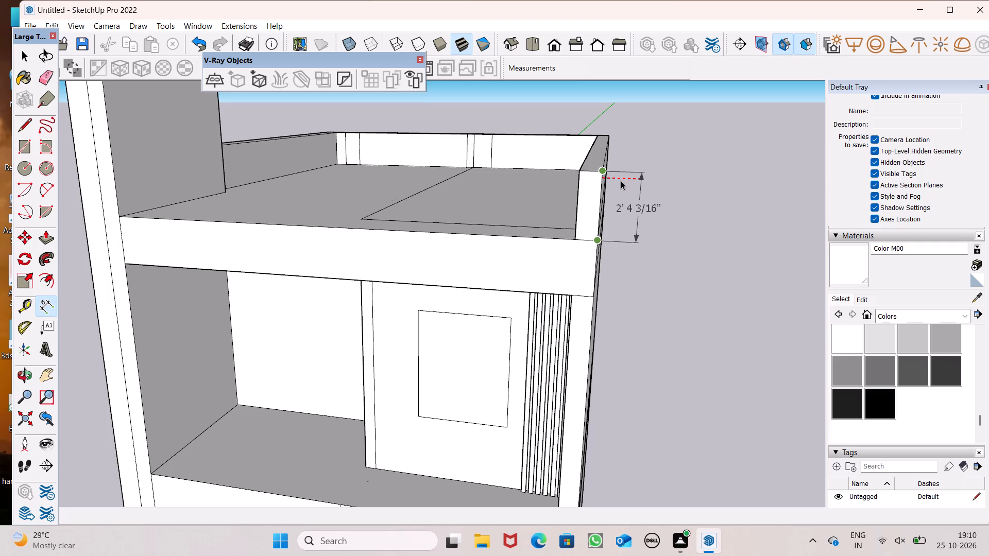
Undo the parapet's height dimension and the extrusion of the roof's border strip.
{"action": "key", "text": "ctrl+z"}
{"action": "scroll", "coordinate": [635, 224], "scroll_direction": "down", "scroll_amount": 2}
{"action": "middle_click_drag", "start_coordinate": [632, 245], "coordinate": [634, 314]}
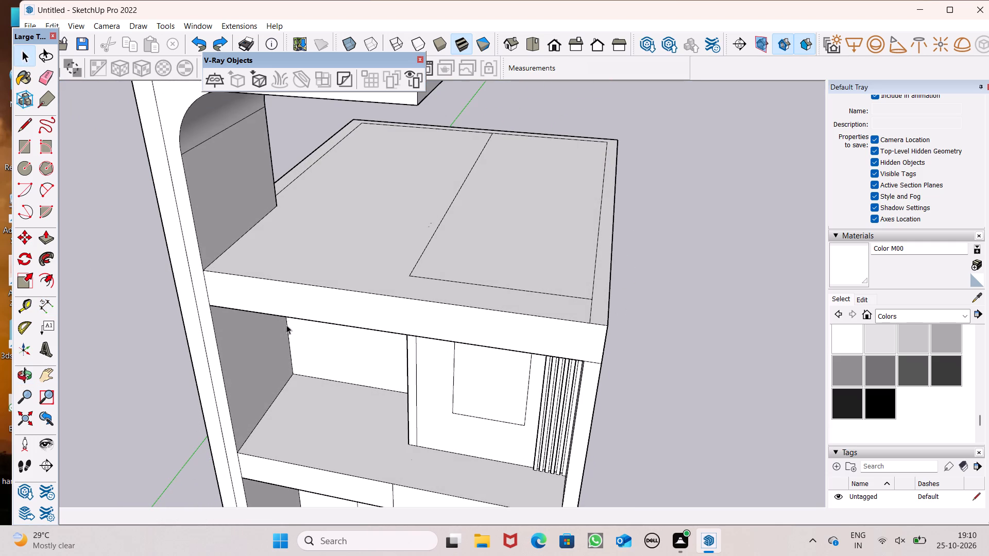
Push/Pull the border strip around the roof's back and side edges up 4' to form the parapet.
{"action": "left_click", "coordinate": [49, 235]}
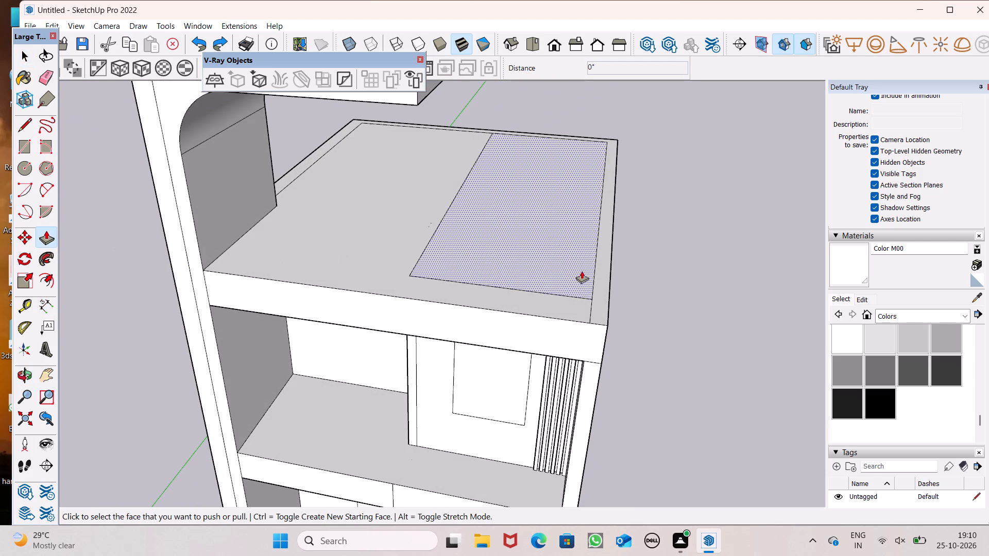
{"action": "left_click_drag", "start_coordinate": [606, 313], "coordinate": [626, 251]}
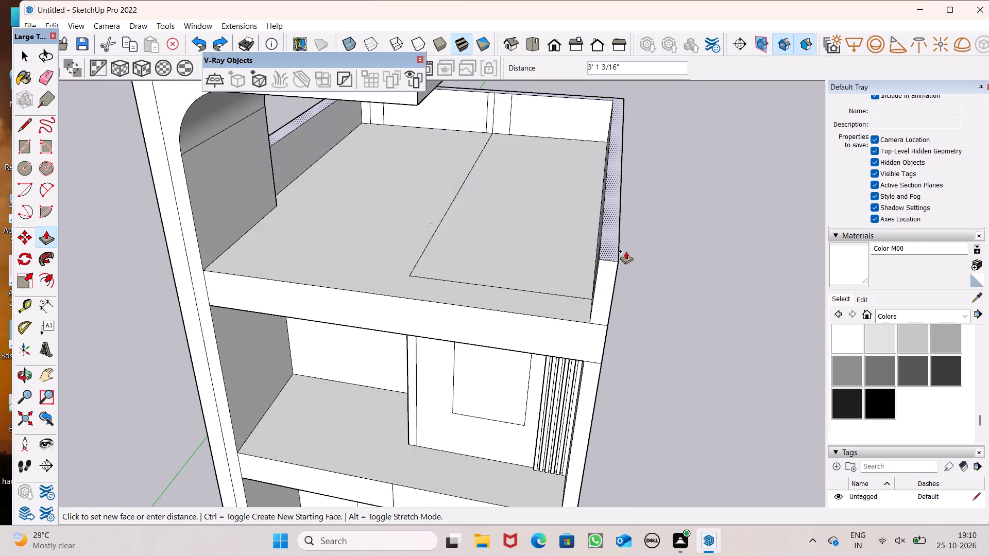
{"action": "left_click_drag", "start_coordinate": [626, 251], "coordinate": [628, 250]}
{"action": "key", "text": "4"}
{"action": "key", "text": "apostrophe"}
{"action": "key", "text": "Return"}
{"action": "scroll", "coordinate": [620, 254], "scroll_direction": "down", "scroll_amount": 2}
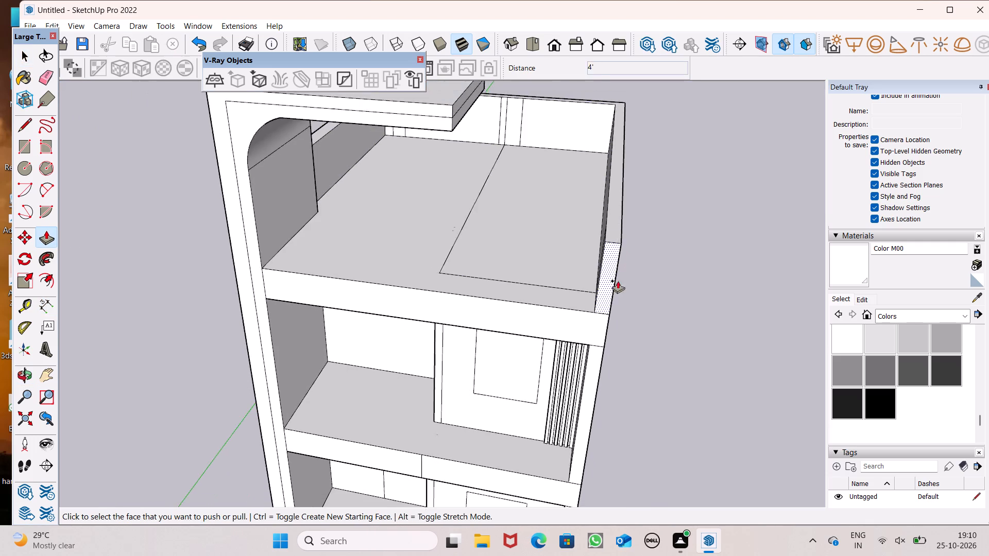
Examine the raised parapet, the roof slab and its front edge from the front, the side and above.
{"action": "middle_click_drag", "start_coordinate": [616, 276], "coordinate": [520, 179]}
{"action": "scroll", "coordinate": [0, 274], "scroll_direction": "down", "scroll_amount": 4}
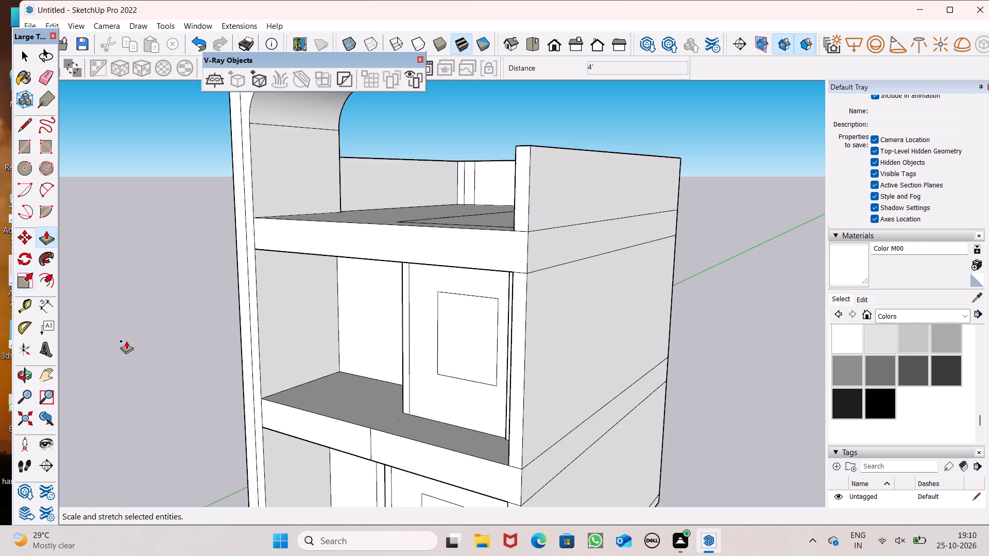
{"action": "scroll", "coordinate": [126, 337], "scroll_direction": "down", "scroll_amount": 1}
{"action": "middle_click_drag", "start_coordinate": [236, 374], "coordinate": [272, 364]}
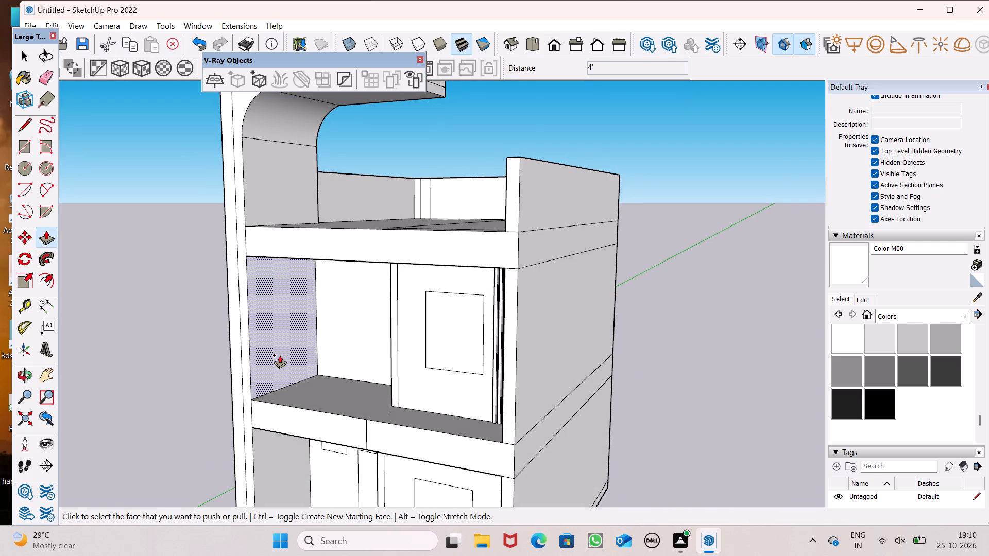
{"action": "middle_click_drag", "start_coordinate": [415, 297], "coordinate": [467, 327]}
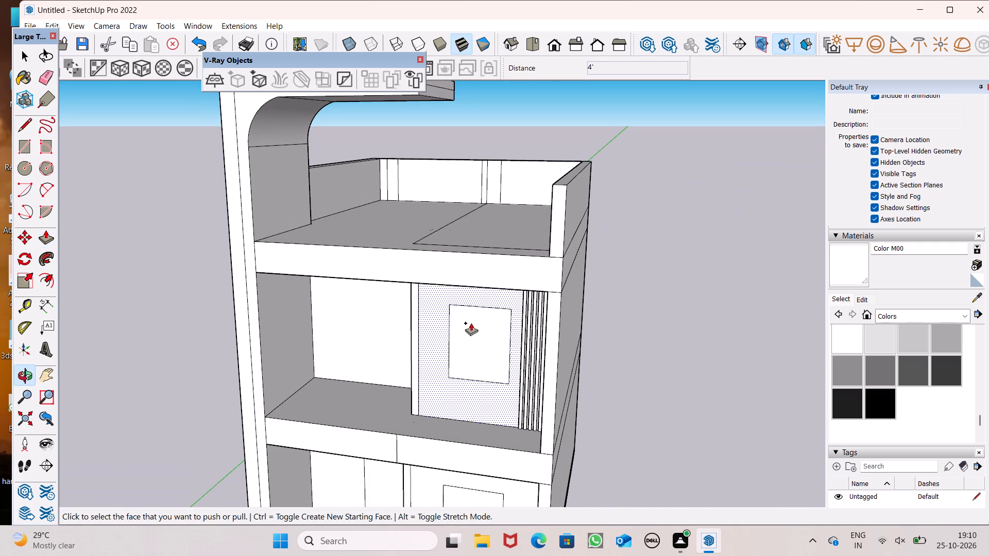
{"action": "scroll", "coordinate": [481, 298], "scroll_direction": "down", "scroll_amount": 1}
{"action": "middle_click_drag", "start_coordinate": [509, 328], "coordinate": [496, 370]}
{"action": "scroll", "coordinate": [532, 291], "scroll_direction": "up", "scroll_amount": 2}
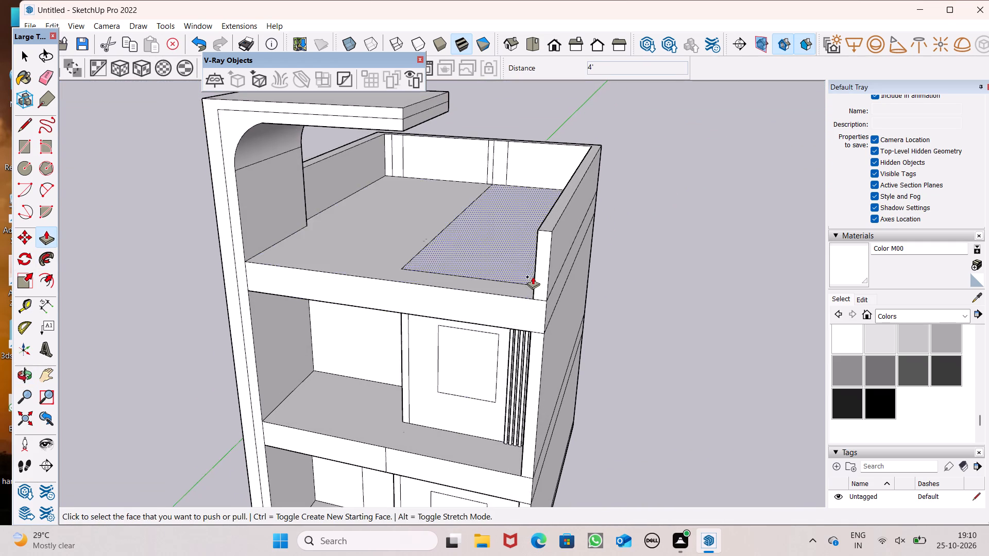
{"action": "scroll", "coordinate": [533, 276], "scroll_direction": "up", "scroll_amount": 3}
{"action": "middle_click_drag", "start_coordinate": [582, 299], "coordinate": [717, 320]}
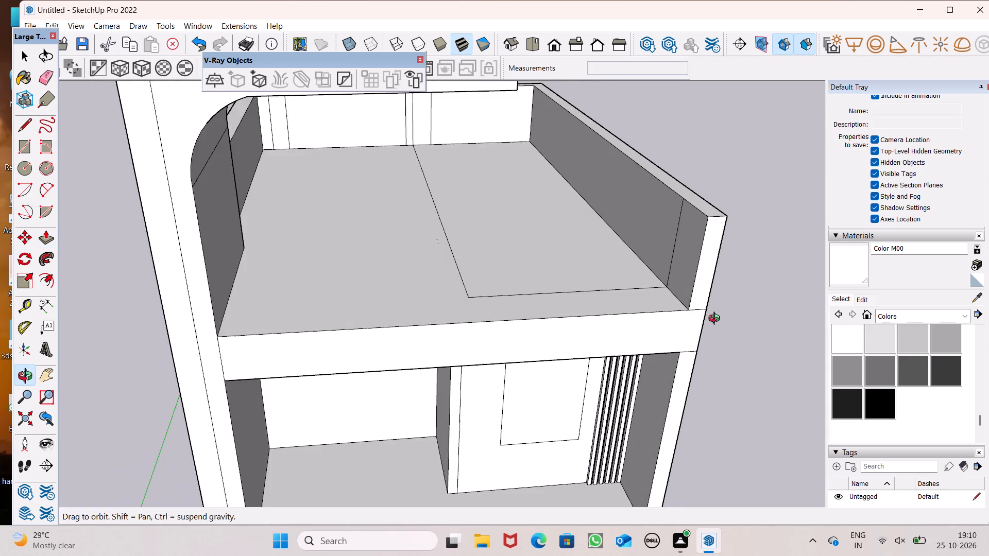
{"action": "middle_click_drag", "start_coordinate": [717, 320], "coordinate": [618, 328]}
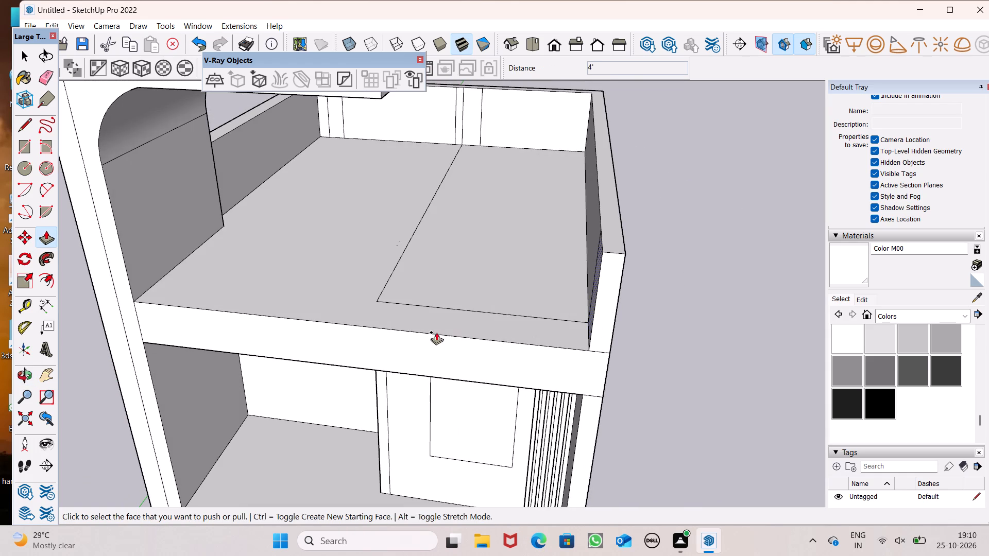
{"action": "scroll", "coordinate": [394, 326], "scroll_direction": "down", "scroll_amount": 2}
{"action": "scroll", "coordinate": [361, 322], "scroll_direction": "up", "scroll_amount": 1}
{"action": "middle_click_drag", "start_coordinate": [362, 321], "coordinate": [394, 244]}
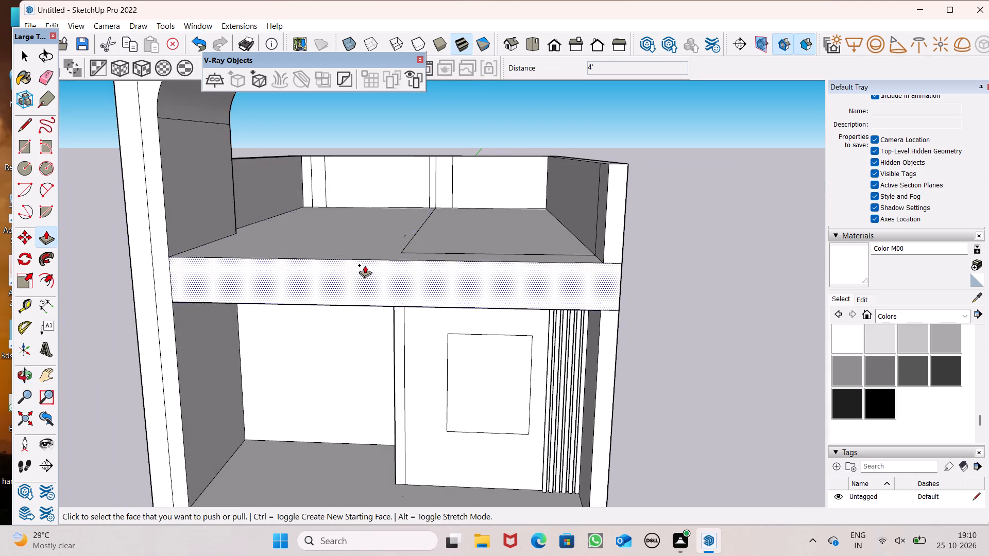
{"action": "scroll", "coordinate": [353, 275], "scroll_direction": "down", "scroll_amount": 2}
{"action": "scroll", "coordinate": [260, 291], "scroll_direction": "down", "scroll_amount": 2}
{"action": "middle_click_drag", "start_coordinate": [266, 282], "coordinate": [296, 272]}
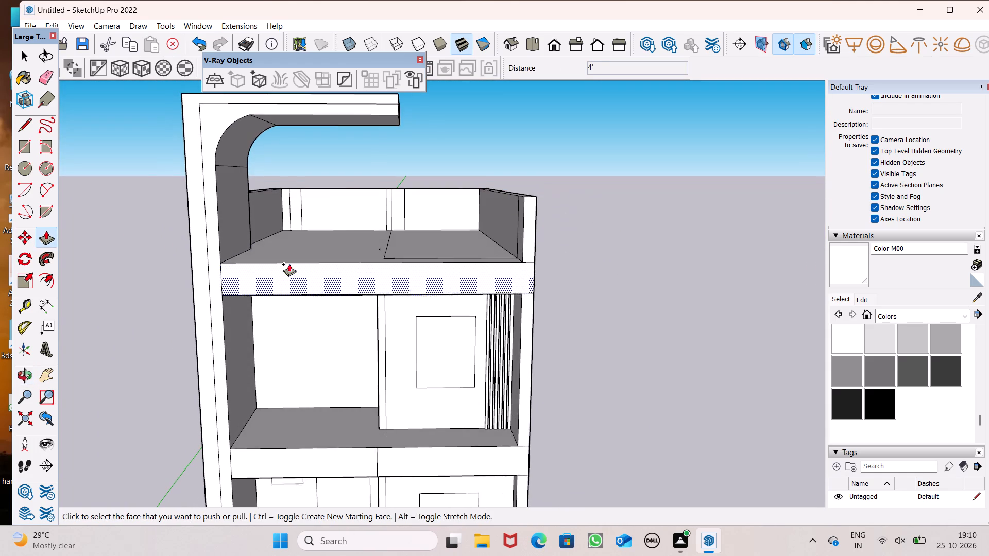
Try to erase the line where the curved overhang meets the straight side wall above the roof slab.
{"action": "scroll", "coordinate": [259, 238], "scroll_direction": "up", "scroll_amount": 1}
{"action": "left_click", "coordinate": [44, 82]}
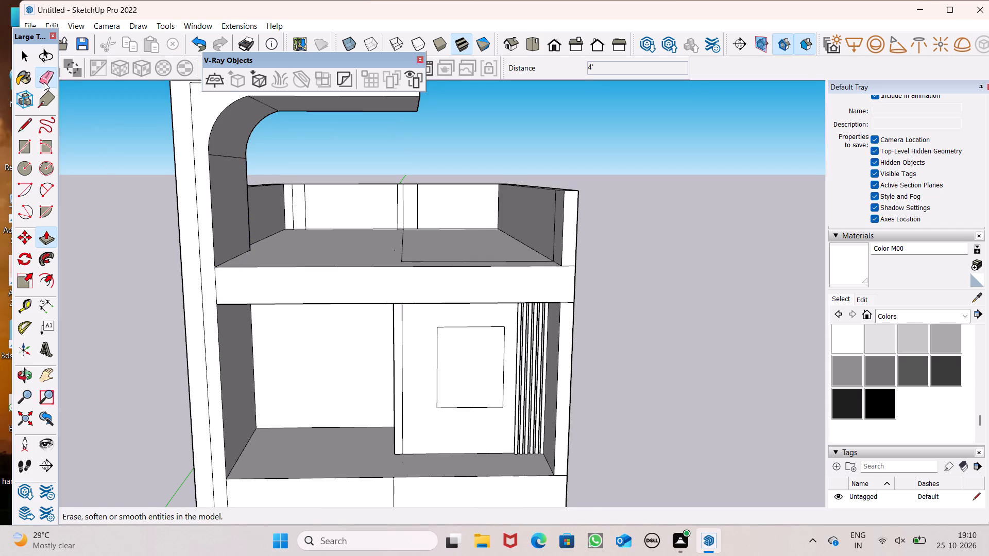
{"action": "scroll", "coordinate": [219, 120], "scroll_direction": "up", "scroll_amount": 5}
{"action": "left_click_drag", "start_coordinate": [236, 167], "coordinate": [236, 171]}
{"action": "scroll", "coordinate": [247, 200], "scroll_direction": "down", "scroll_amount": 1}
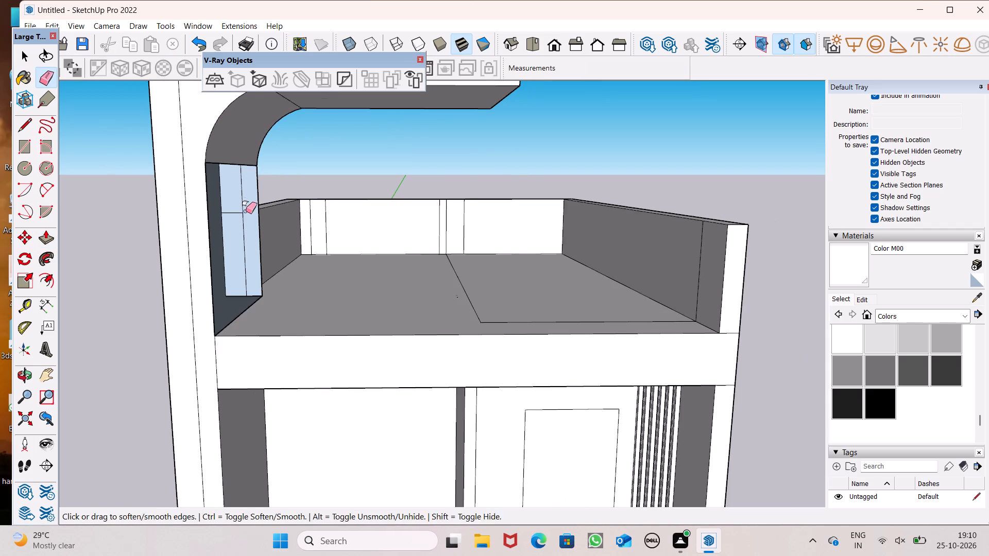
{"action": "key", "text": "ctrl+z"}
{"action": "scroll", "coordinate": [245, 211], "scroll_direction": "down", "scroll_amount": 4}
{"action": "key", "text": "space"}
Draw a rectangular outline about 3' 1" by 1' 3" with lines on the roof slab, against the overhang-side wall near the front edge.
{"action": "middle_click_drag", "start_coordinate": [286, 203], "coordinate": [207, 154]}
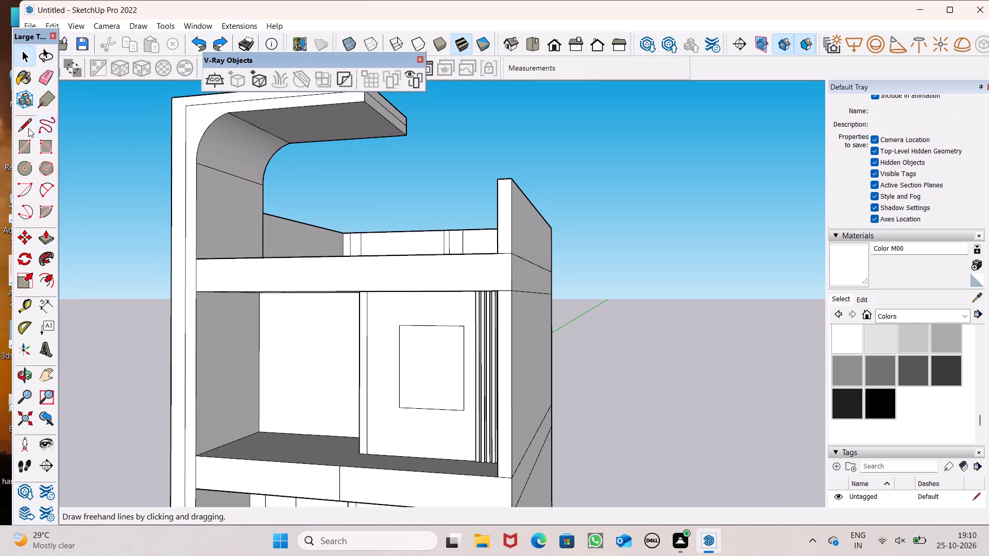
{"action": "left_click", "coordinate": [24, 128]}
{"action": "scroll", "coordinate": [103, 181], "scroll_direction": "down", "scroll_amount": 1}
{"action": "middle_click_drag", "start_coordinate": [164, 218], "coordinate": [172, 234]}
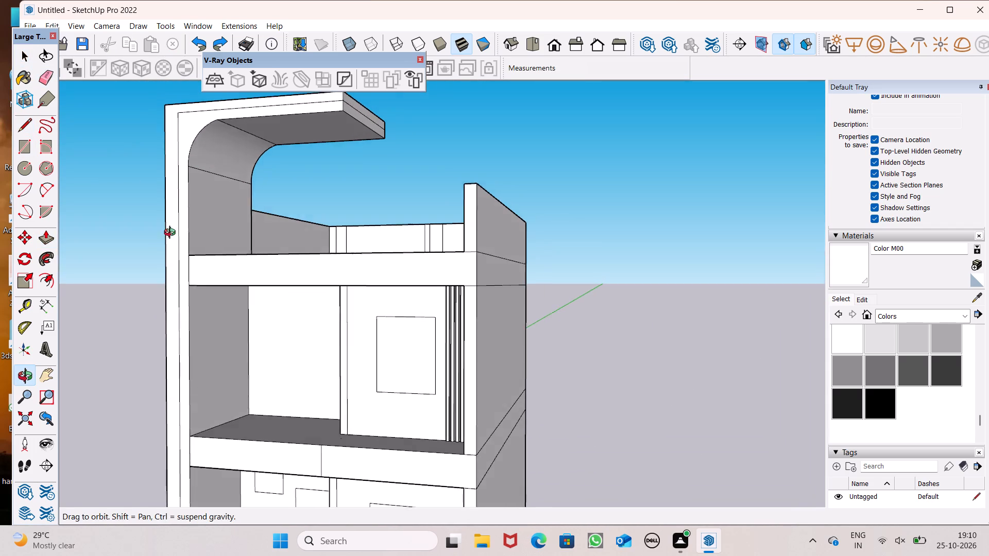
{"action": "middle_click_drag", "start_coordinate": [172, 234], "coordinate": [297, 294]}
{"action": "scroll", "coordinate": [72, 308], "scroll_direction": "down", "scroll_amount": 1}
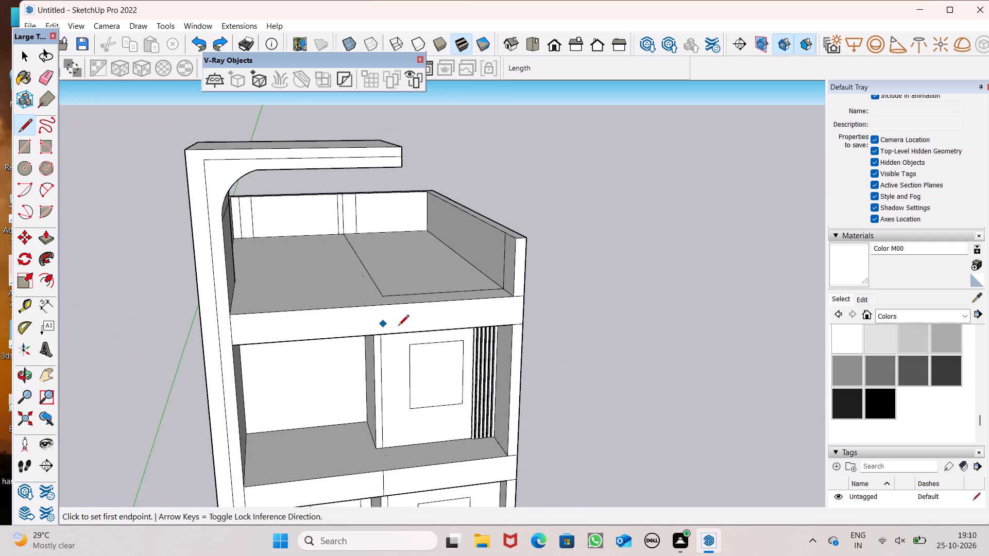
{"action": "middle_click_drag", "start_coordinate": [400, 324], "coordinate": [391, 372]}
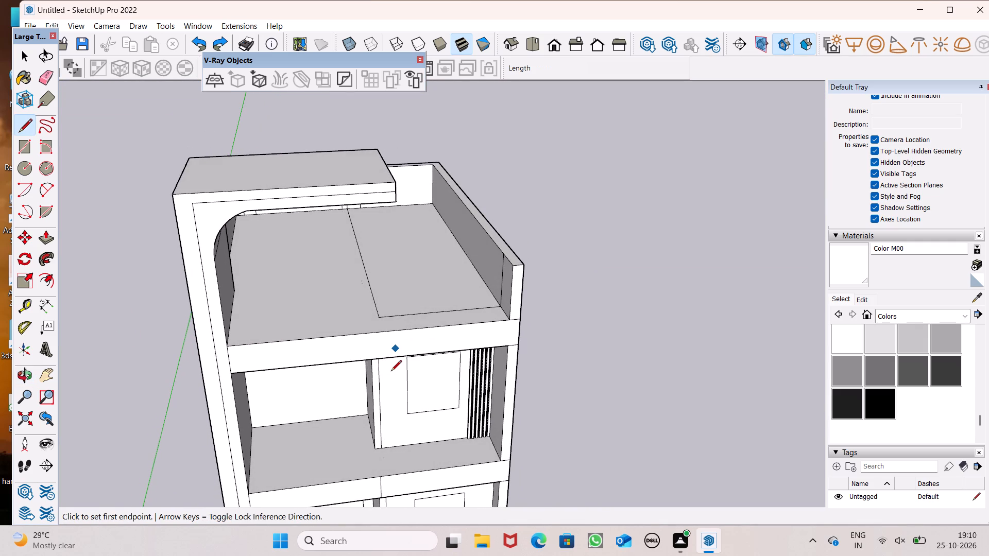
{"action": "scroll", "coordinate": [366, 425], "scroll_direction": "up", "scroll_amount": 1}
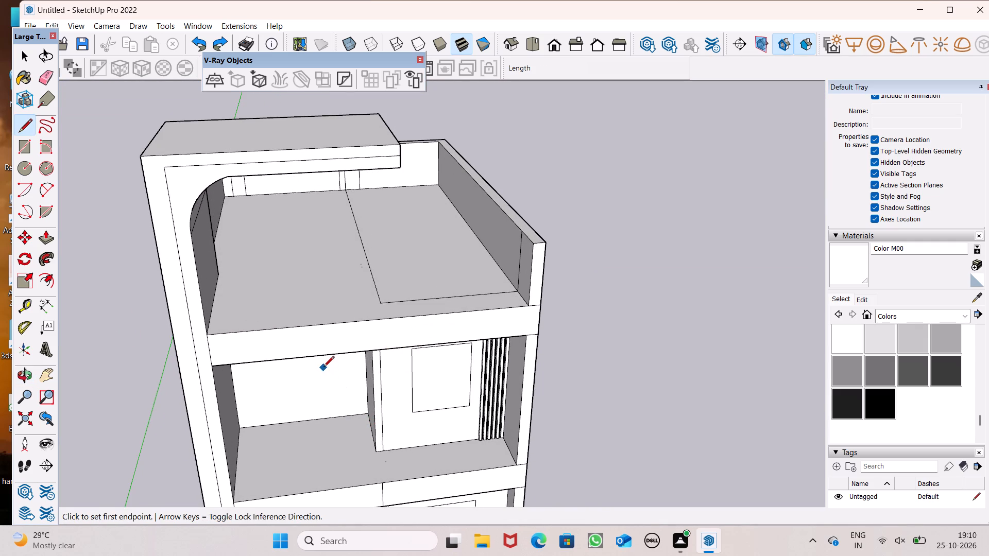
{"action": "scroll", "coordinate": [248, 295], "scroll_direction": "up", "scroll_amount": 6}
{"action": "scroll", "coordinate": [245, 315], "scroll_direction": "down", "scroll_amount": 3}
{"action": "middle_click_drag", "start_coordinate": [240, 338], "coordinate": [190, 430]}
{"action": "scroll", "coordinate": [175, 397], "scroll_direction": "up", "scroll_amount": 6}
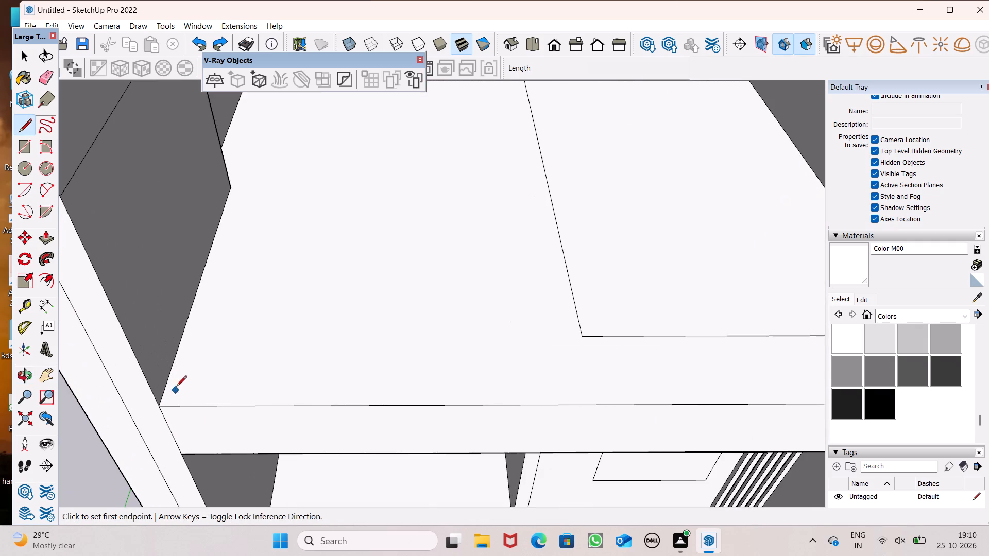
{"action": "left_click", "coordinate": [177, 354]}
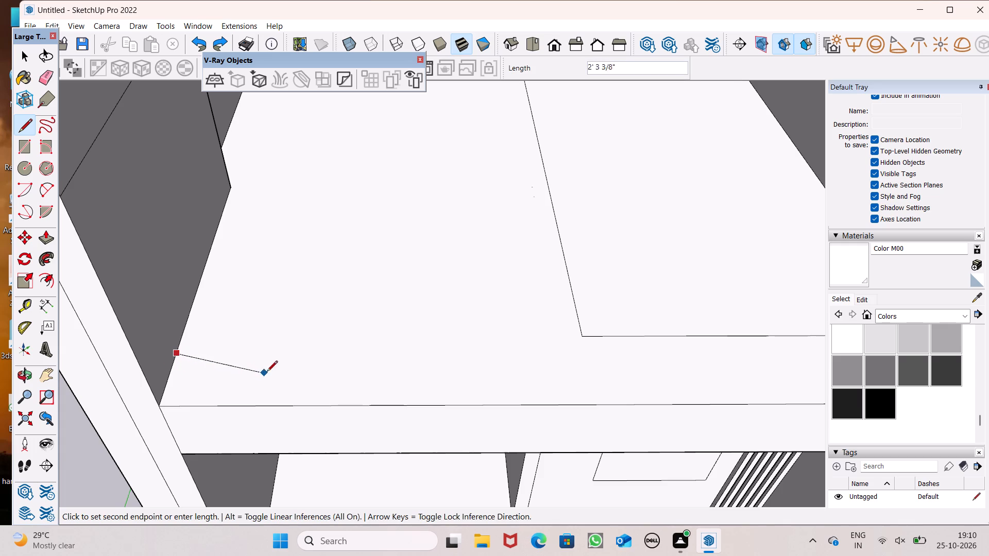
{"action": "left_click", "coordinate": [306, 347]}
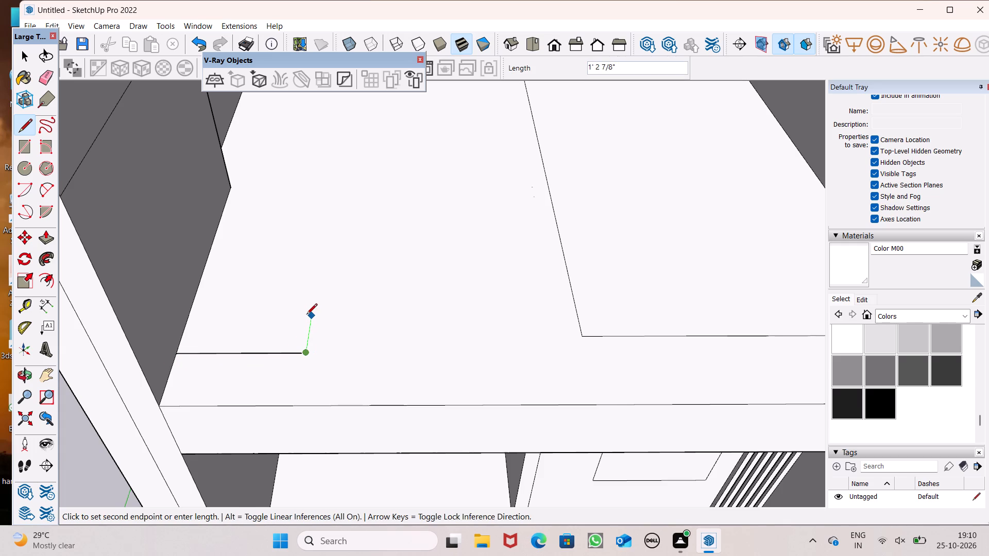
{"action": "left_click", "coordinate": [311, 316]}
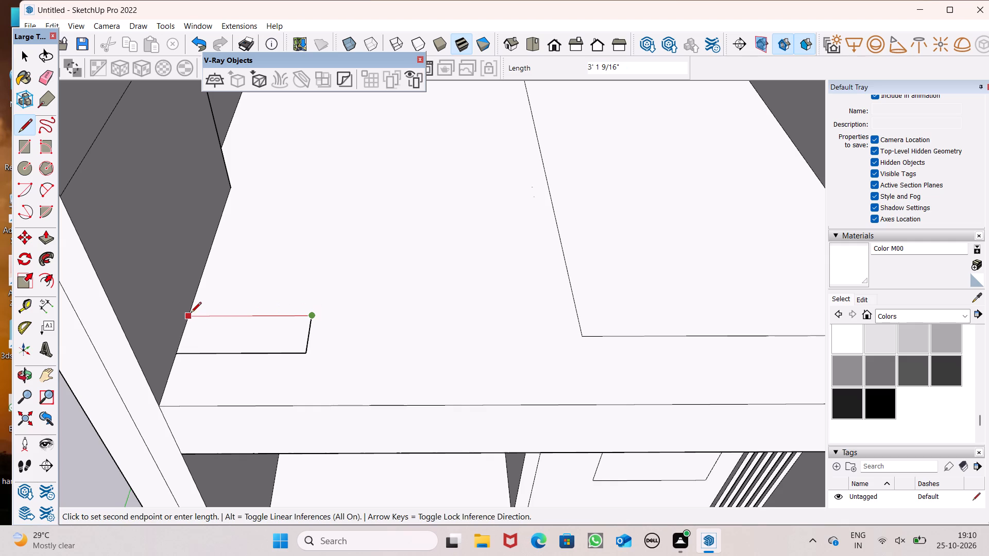
{"action": "left_click", "coordinate": [191, 314]}
{"action": "key", "text": "space"}
Draw a small rectangle about 10" across on the roof slab at the rear bottom corner of the overhang's side wall.
{"action": "scroll", "coordinate": [276, 389], "scroll_direction": "down", "scroll_amount": 4}
{"action": "scroll", "coordinate": [320, 378], "scroll_direction": "down", "scroll_amount": 4}
{"action": "scroll", "coordinate": [342, 410], "scroll_direction": "up", "scroll_amount": 1}
{"action": "middle_click_drag", "start_coordinate": [342, 410], "coordinate": [333, 304]}
{"action": "scroll", "coordinate": [330, 299], "scroll_direction": "down", "scroll_amount": 5}
{"action": "scroll", "coordinate": [362, 262], "scroll_direction": "up", "scroll_amount": 1}
{"action": "scroll", "coordinate": [240, 221], "scroll_direction": "up", "scroll_amount": 4}
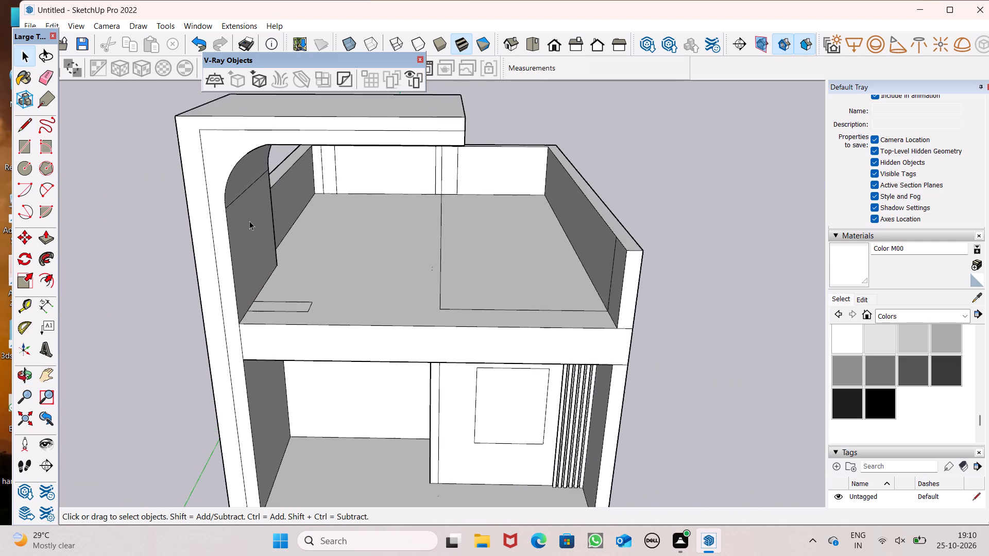
{"action": "scroll", "coordinate": [249, 221], "scroll_direction": "up", "scroll_amount": 4}
{"action": "left_click", "coordinate": [31, 145]}
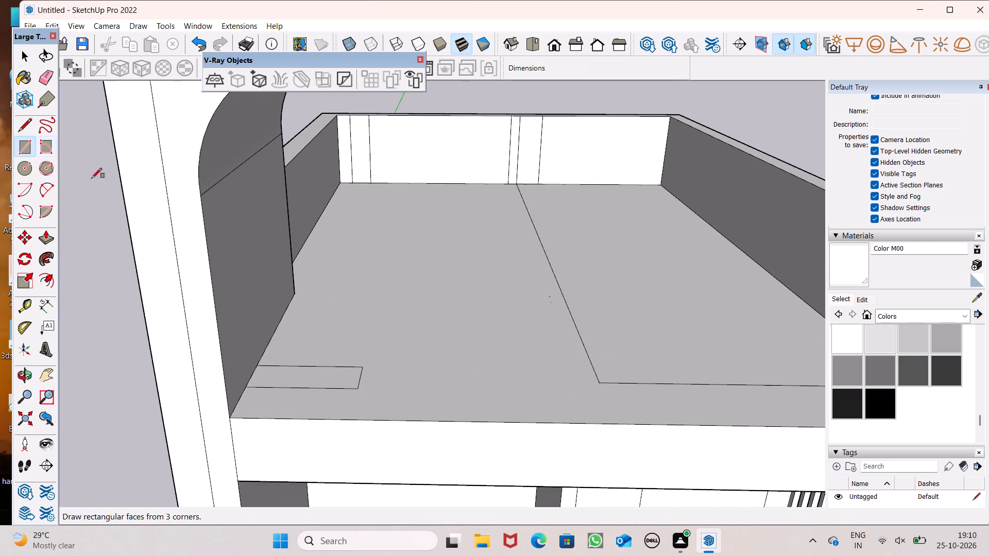
{"action": "middle_click_drag", "start_coordinate": [261, 294], "coordinate": [278, 337]}
{"action": "scroll", "coordinate": [314, 310], "scroll_direction": "up", "scroll_amount": 5}
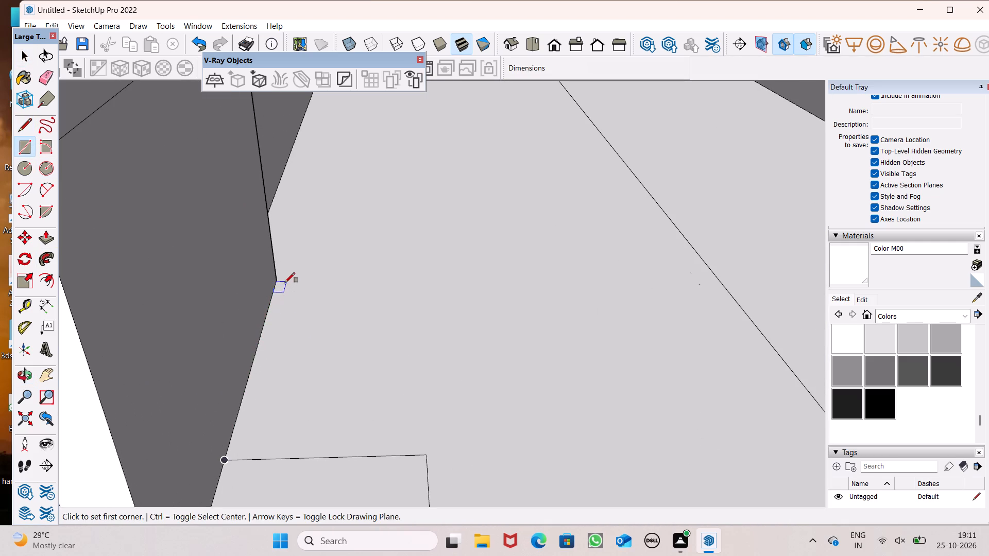
{"action": "middle_click_drag", "start_coordinate": [324, 309], "coordinate": [333, 350]}
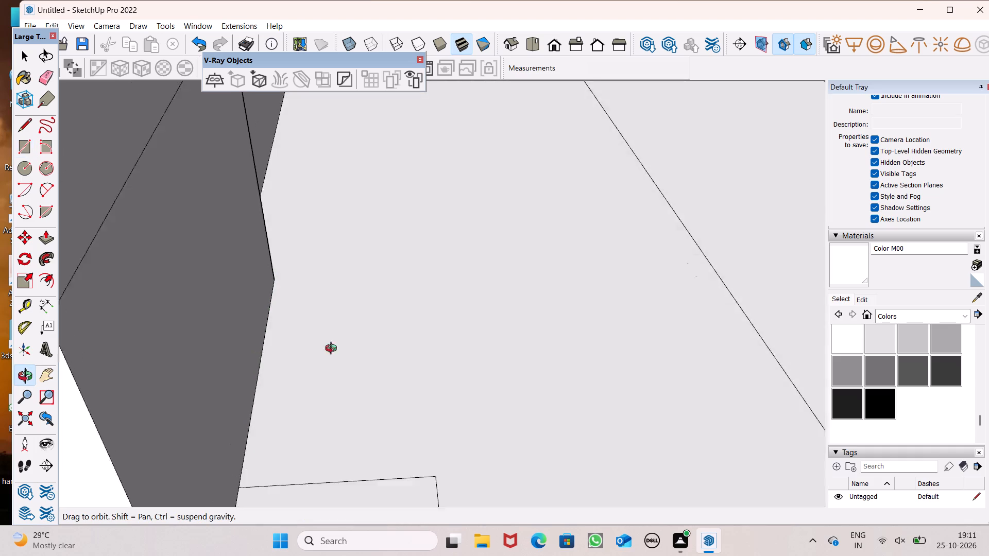
{"action": "middle_click_drag", "start_coordinate": [333, 350], "coordinate": [330, 365]}
{"action": "scroll", "coordinate": [330, 365], "scroll_direction": "up", "scroll_amount": 4}
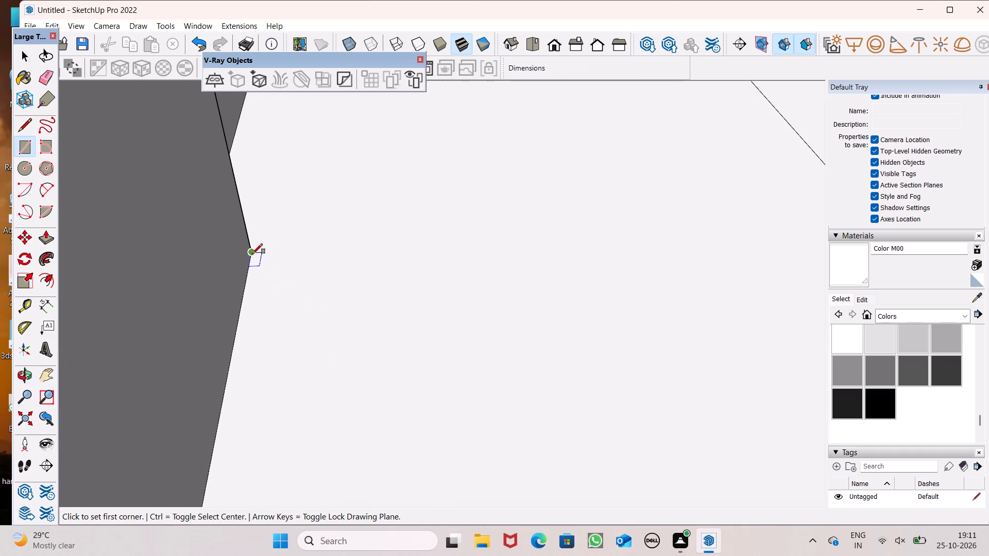
{"action": "left_click", "coordinate": [252, 254]}
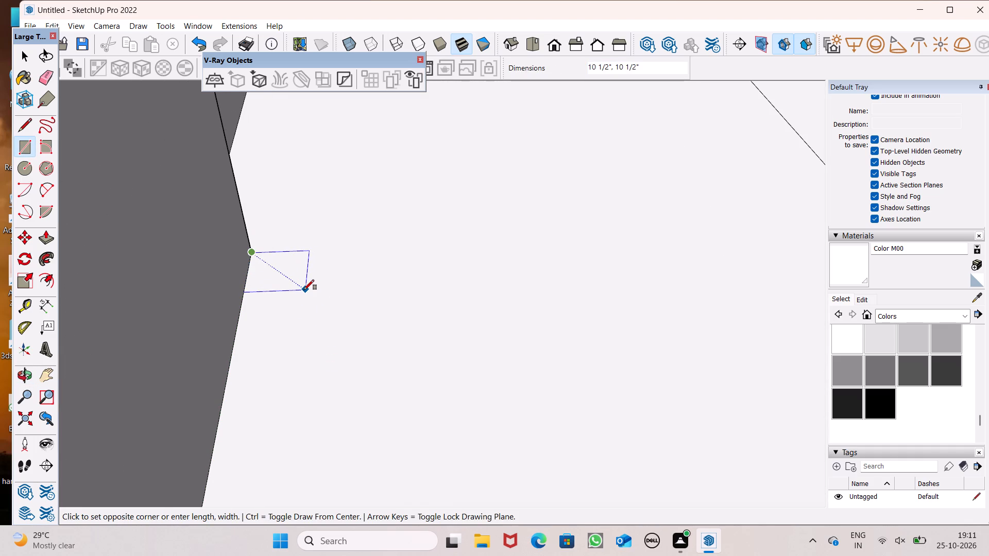
{"action": "left_click", "coordinate": [296, 290]}
{"action": "key", "text": "space"}
Push/Pull the small rectangle beside the overhang's side wall up about 8' 9 7/16" to the curved underside as a column.
{"action": "scroll", "coordinate": [320, 291], "scroll_direction": "down", "scroll_amount": 8}
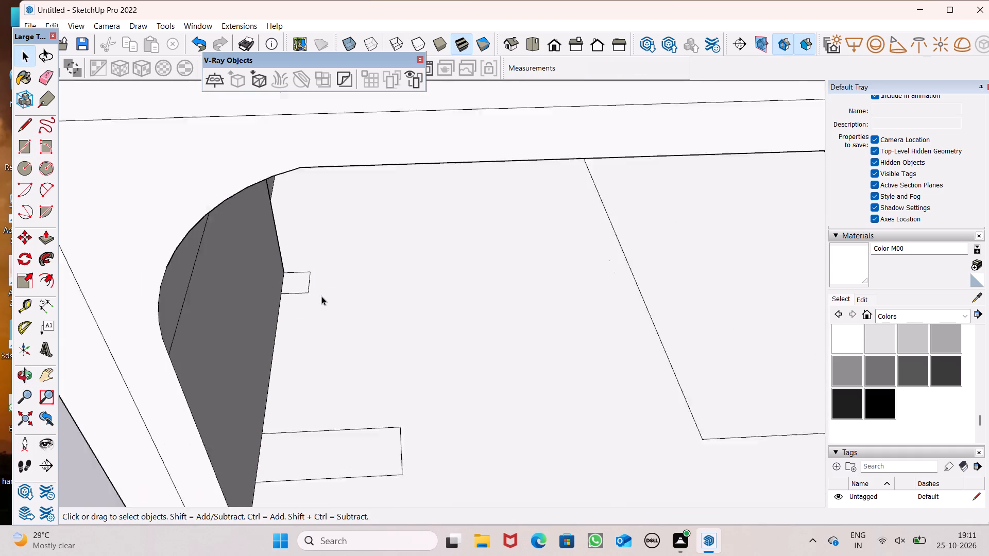
{"action": "scroll", "coordinate": [321, 296], "scroll_direction": "down", "scroll_amount": 1}
{"action": "middle_click_drag", "start_coordinate": [348, 337], "coordinate": [327, 290]}
{"action": "left_click", "coordinate": [49, 241]}
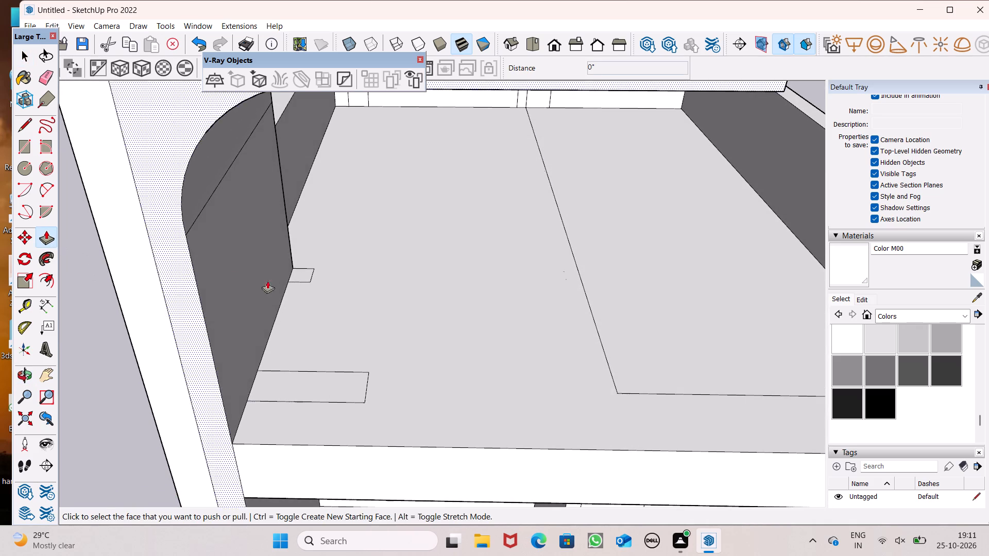
{"action": "scroll", "coordinate": [335, 314], "scroll_direction": "down", "scroll_amount": 3}
{"action": "middle_click_drag", "start_coordinate": [337, 313], "coordinate": [307, 244]}
{"action": "scroll", "coordinate": [312, 285], "scroll_direction": "down", "scroll_amount": 6}
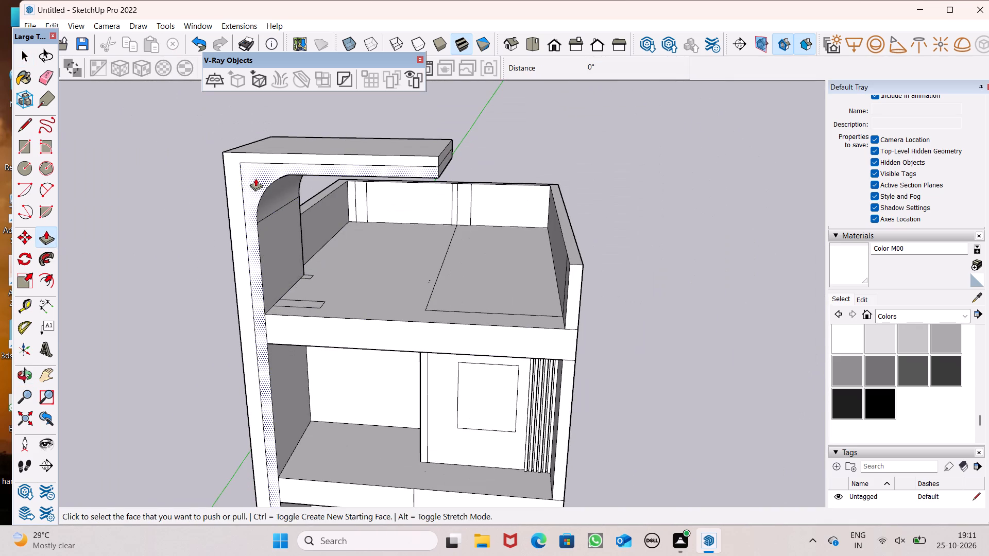
{"action": "scroll", "coordinate": [237, 124], "scroll_direction": "up", "scroll_amount": 5}
{"action": "scroll", "coordinate": [268, 171], "scroll_direction": "down", "scroll_amount": 2}
{"action": "scroll", "coordinate": [287, 157], "scroll_direction": "up", "scroll_amount": 4}
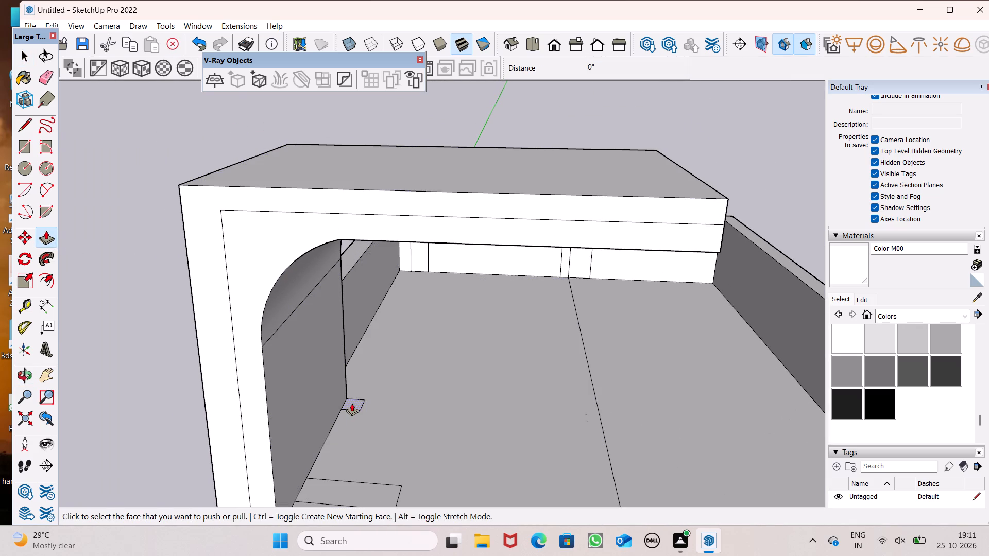
{"action": "left_click_drag", "start_coordinate": [352, 402], "coordinate": [334, 238]}
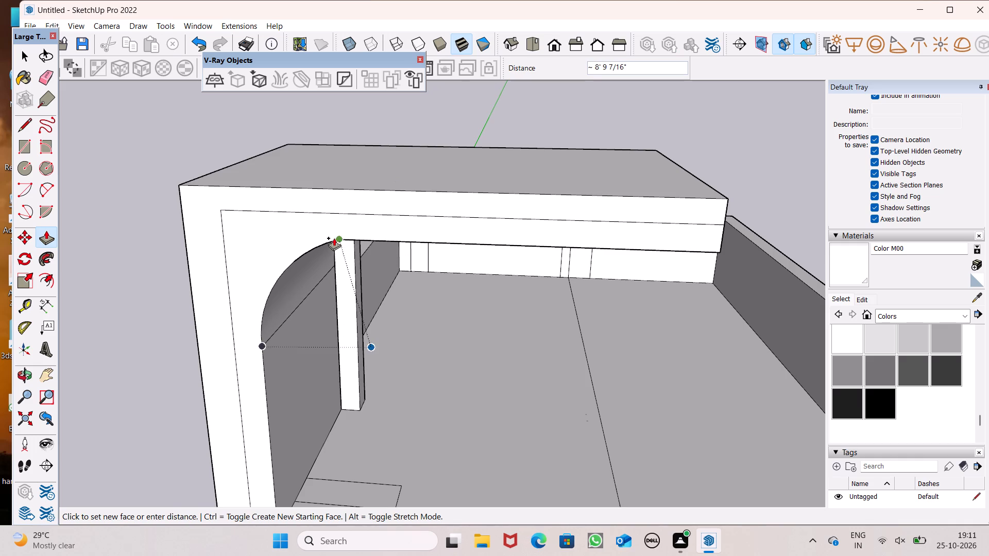
{"action": "left_click_drag", "start_coordinate": [334, 238], "coordinate": [333, 238]}
{"action": "middle_click_drag", "start_coordinate": [363, 301], "coordinate": [292, 187]}
{"action": "scroll", "coordinate": [292, 187], "scroll_direction": "up", "scroll_amount": 1}
{"action": "scroll", "coordinate": [297, 209], "scroll_direction": "down", "scroll_amount": 2}
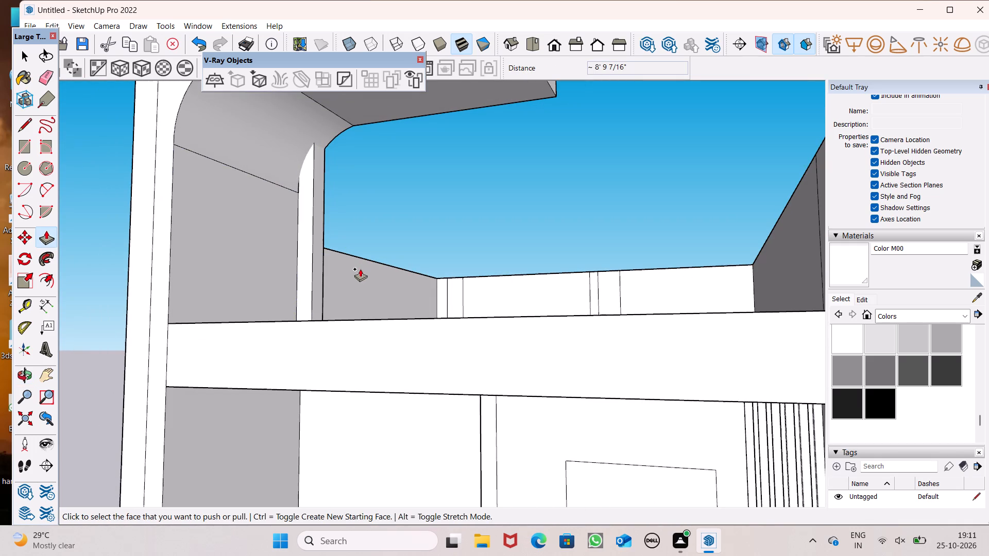
Undo the Push/Pull of the small column beside the overhang's side wall.
{"action": "right_click", "coordinate": [377, 272]}
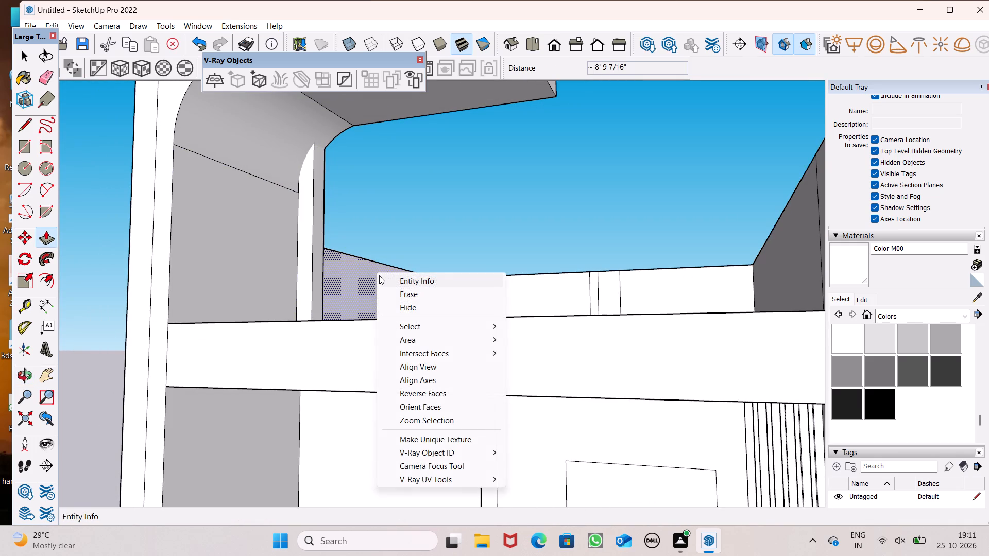
{"action": "key", "text": "ctrl+z"}
{"action": "key", "text": "ctrl+z"}
{"action": "key", "text": "space"}
{"action": "key", "text": "ctrl+z"}
{"action": "key", "text": "ctrl+z"}
{"action": "key", "text": "space"}
{"action": "left_click", "coordinate": [566, 170]}
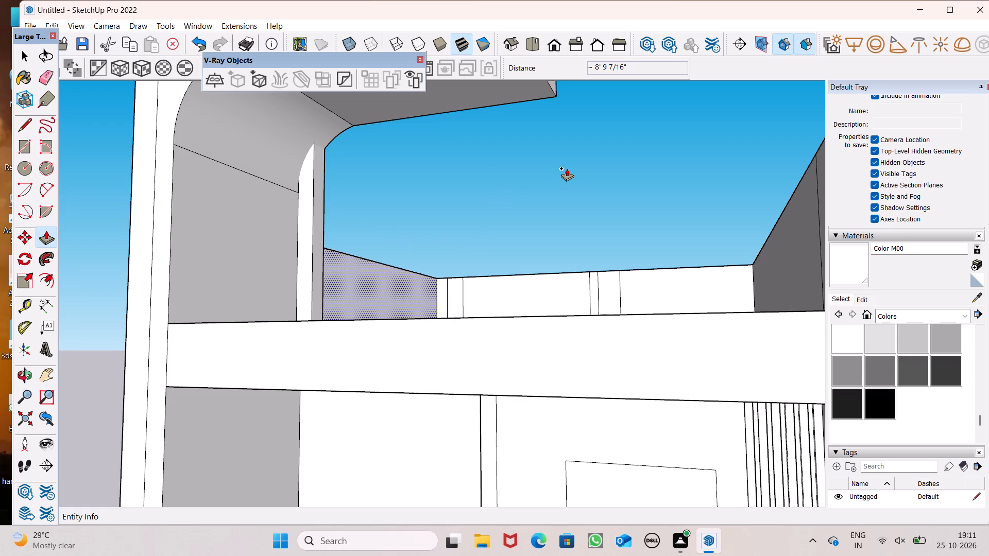
{"action": "key", "text": "ctrl+z"}
{"action": "key", "text": "space"}
Erase the small rectangle on the roof slab at the rear bottom corner of the overhang's side wall.
{"action": "scroll", "coordinate": [506, 208], "scroll_direction": "down", "scroll_amount": 3}
{"action": "middle_click_drag", "start_coordinate": [480, 268], "coordinate": [470, 273]}
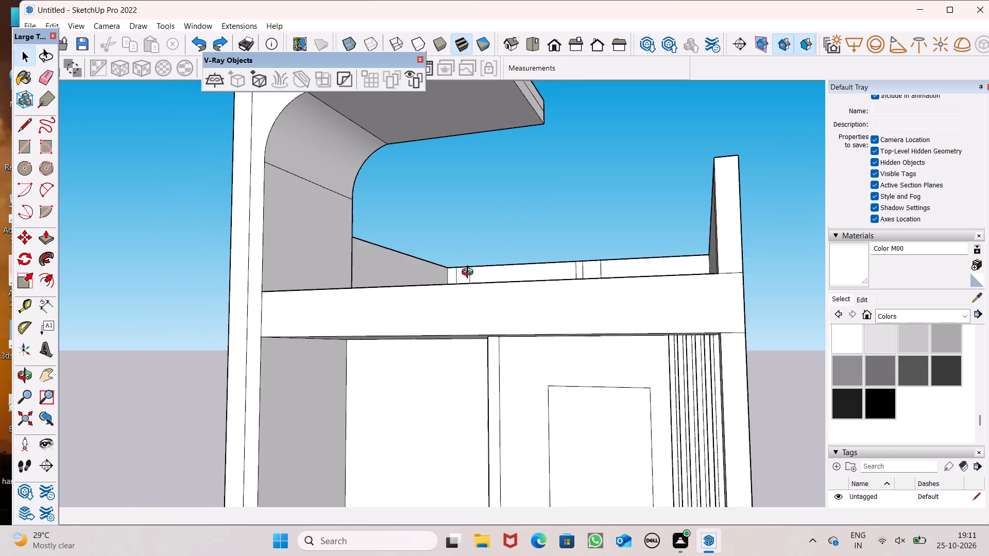
{"action": "middle_click_drag", "start_coordinate": [470, 273], "coordinate": [152, 389]}
{"action": "middle_click_drag", "start_coordinate": [371, 285], "coordinate": [150, 330]}
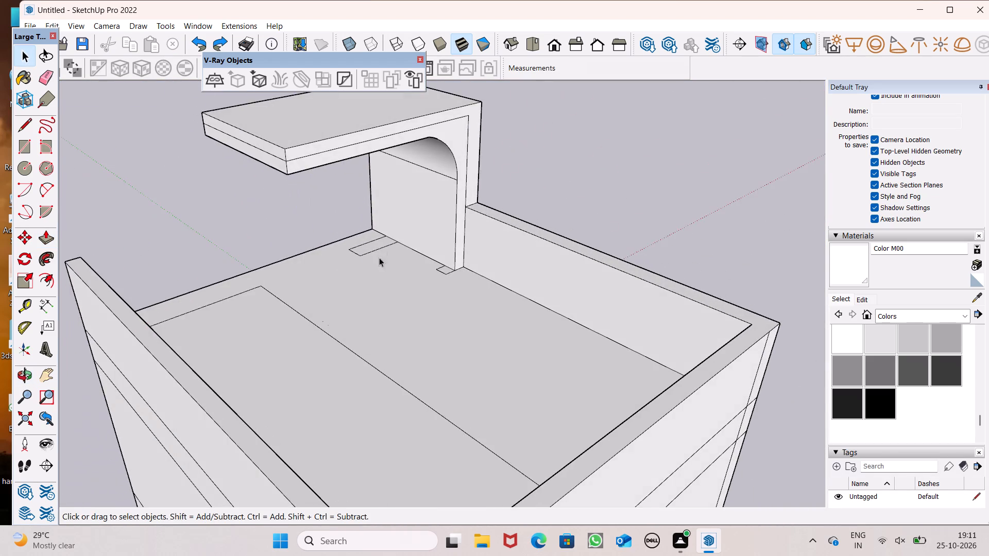
{"action": "scroll", "coordinate": [390, 251], "scroll_direction": "up", "scroll_amount": 6}
{"action": "scroll", "coordinate": [483, 259], "scroll_direction": "down", "scroll_amount": 2}
{"action": "middle_click_drag", "start_coordinate": [479, 299], "coordinate": [462, 322]}
{"action": "scroll", "coordinate": [463, 322], "scroll_direction": "up", "scroll_amount": 1}
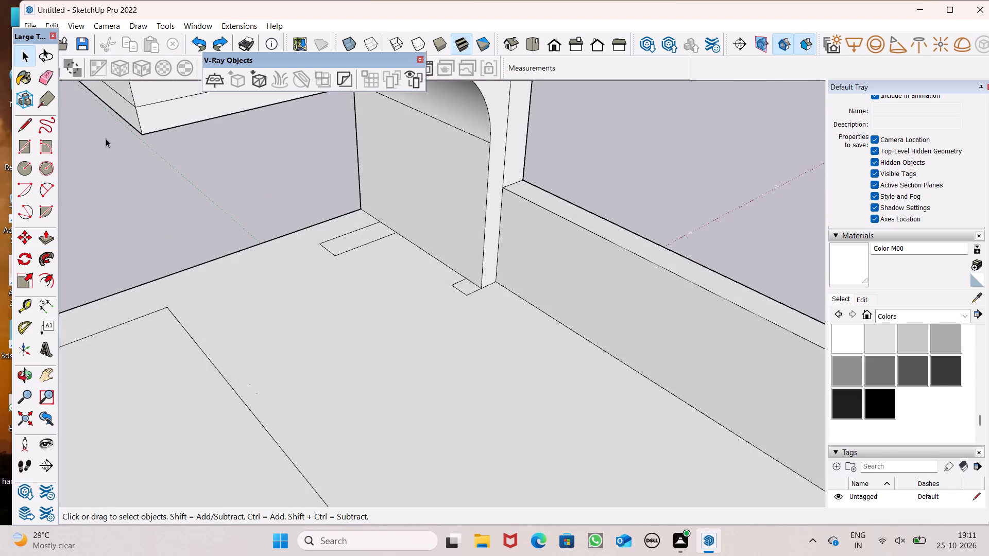
{"action": "left_click", "coordinate": [42, 82]}
{"action": "scroll", "coordinate": [463, 325], "scroll_direction": "up", "scroll_amount": 5}
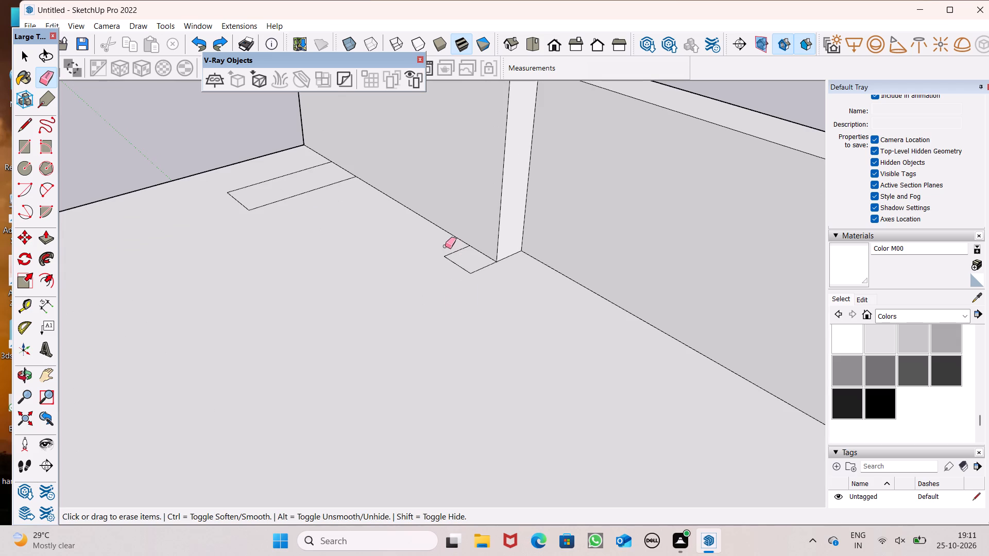
{"action": "left_click_drag", "start_coordinate": [446, 250], "coordinate": [463, 271]}
{"action": "left_click_drag", "start_coordinate": [474, 273], "coordinate": [475, 279]}
{"action": "scroll", "coordinate": [481, 291], "scroll_direction": "down", "scroll_amount": 7}
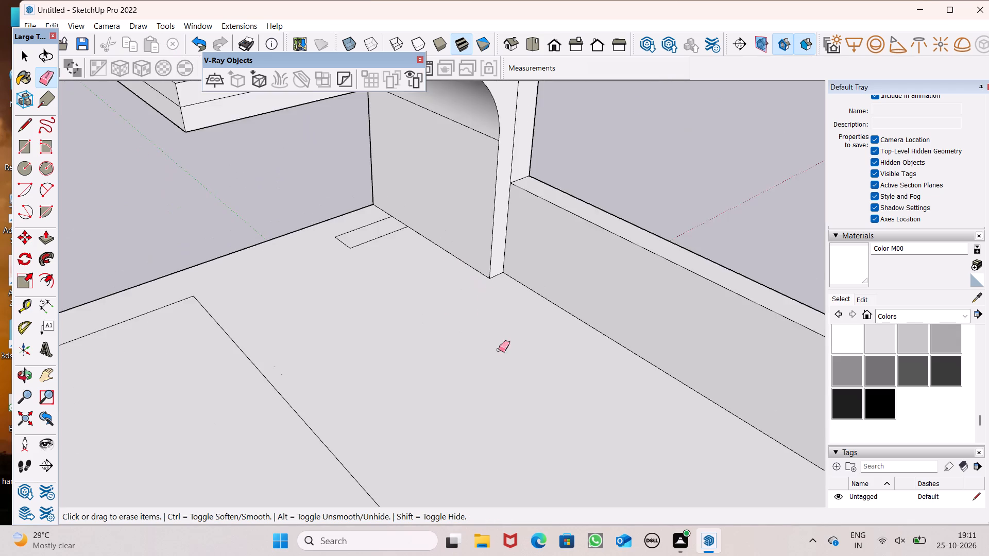
Draw a rectangle about 1' 1" by 11 7/8" on the roof slab, set away from the rear end of the overhang's side wall.
{"action": "middle_click_drag", "start_coordinate": [499, 350], "coordinate": [485, 320]}
{"action": "scroll", "coordinate": [478, 332], "scroll_direction": "down", "scroll_amount": 6}
{"action": "scroll", "coordinate": [491, 344], "scroll_direction": "up", "scroll_amount": 1}
{"action": "middle_click_drag", "start_coordinate": [491, 346], "coordinate": [442, 360]}
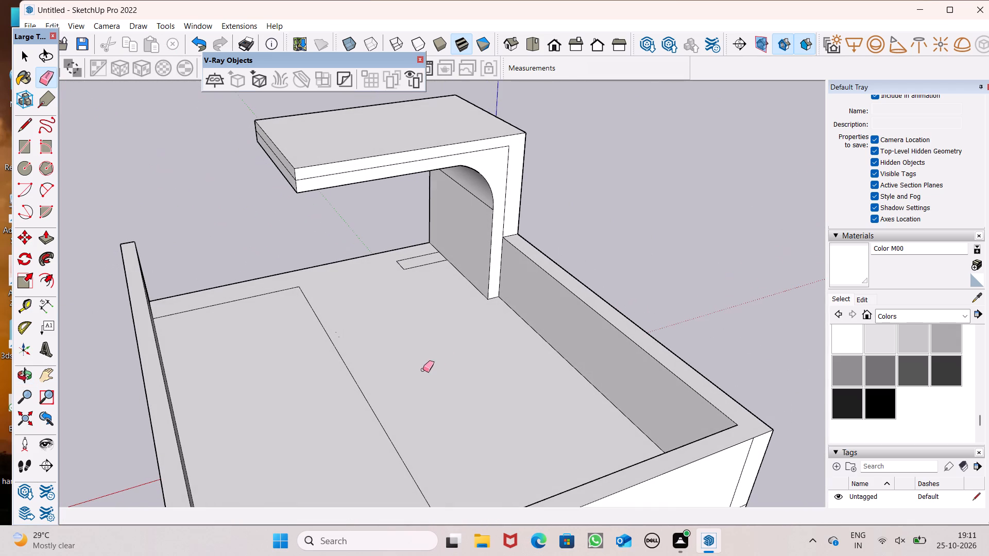
{"action": "left_click", "coordinate": [22, 143]}
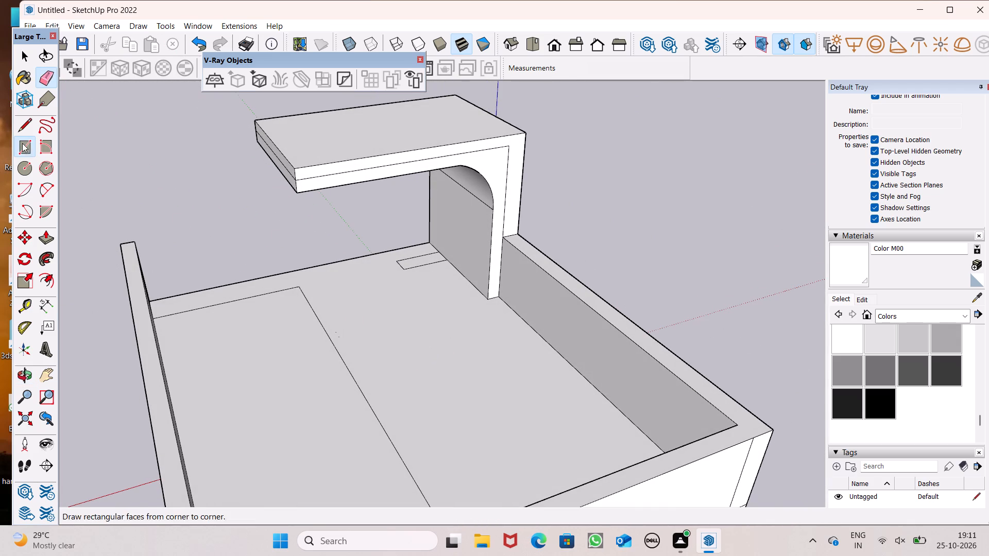
{"action": "middle_click_drag", "start_coordinate": [294, 303], "coordinate": [253, 321]}
{"action": "scroll", "coordinate": [253, 321], "scroll_direction": "up", "scroll_amount": 1}
{"action": "scroll", "coordinate": [407, 341], "scroll_direction": "up", "scroll_amount": 1}
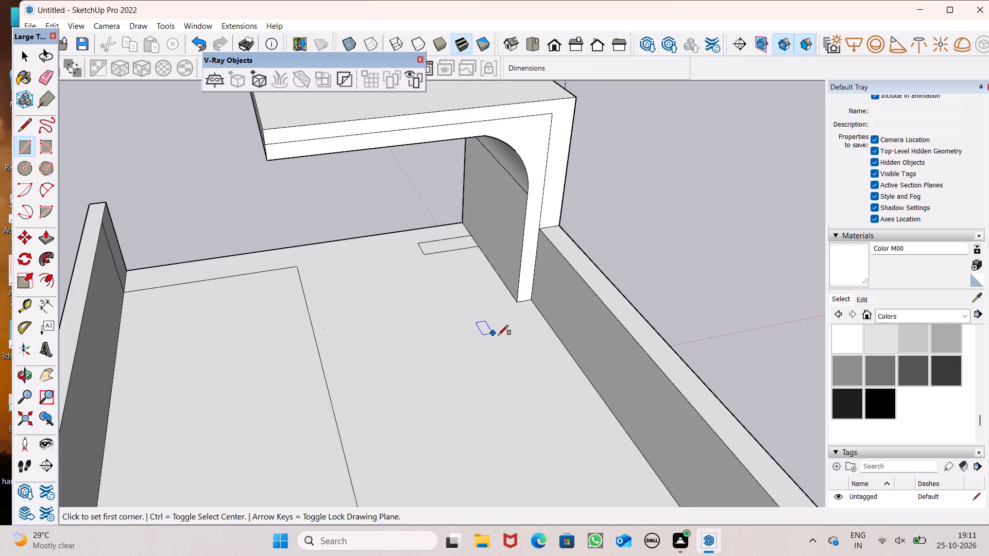
{"action": "scroll", "coordinate": [500, 335], "scroll_direction": "up", "scroll_amount": 1}
{"action": "middle_click_drag", "start_coordinate": [500, 336], "coordinate": [456, 398]}
{"action": "scroll", "coordinate": [458, 340], "scroll_direction": "up", "scroll_amount": 6}
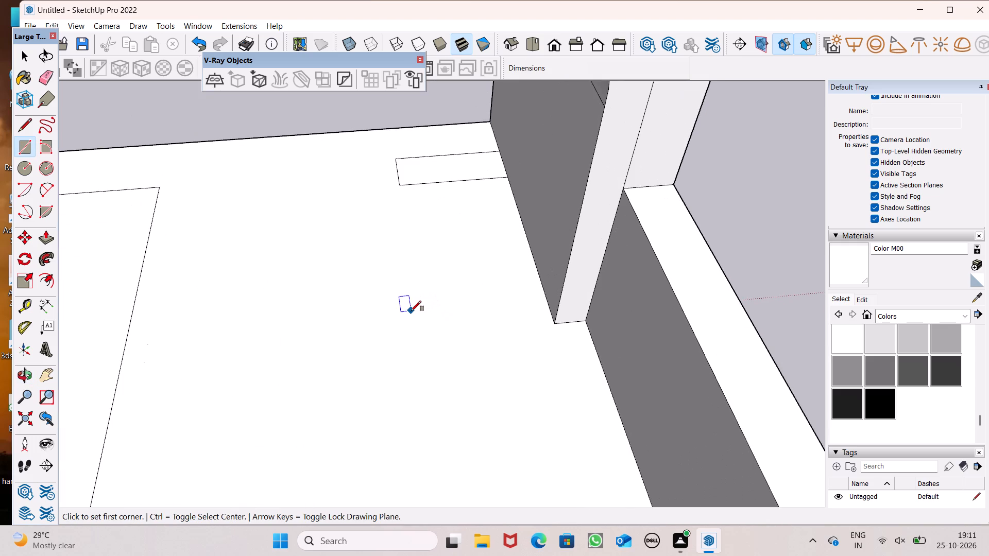
{"action": "left_click", "coordinate": [411, 311]}
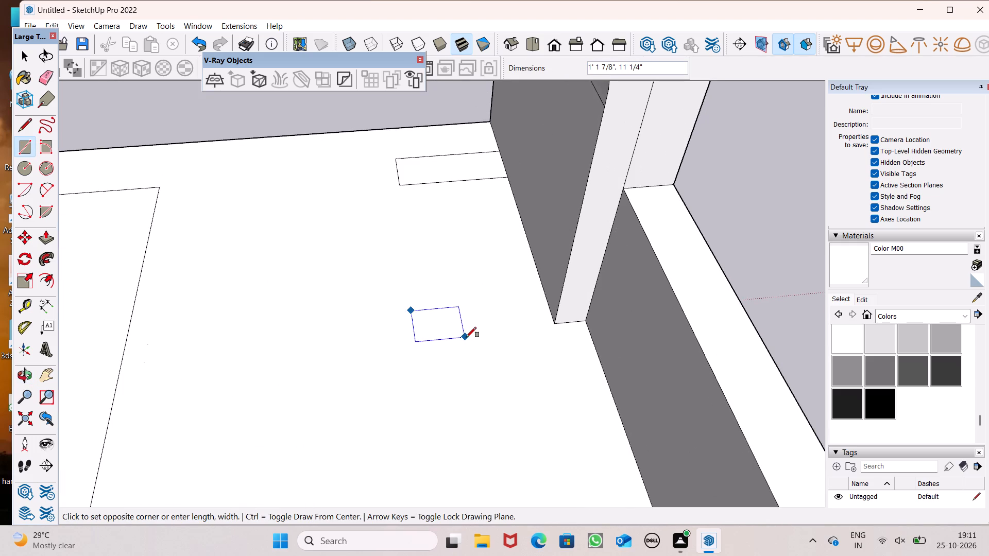
{"action": "scroll", "coordinate": [467, 338], "scroll_direction": "up", "scroll_amount": 3}
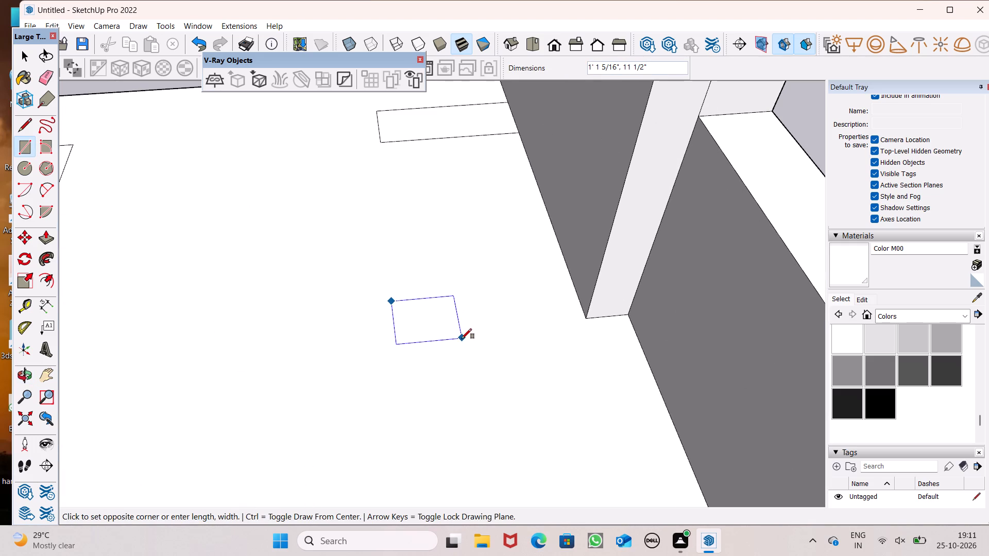
{"action": "left_click", "coordinate": [461, 340]}
{"action": "key", "text": "space"}
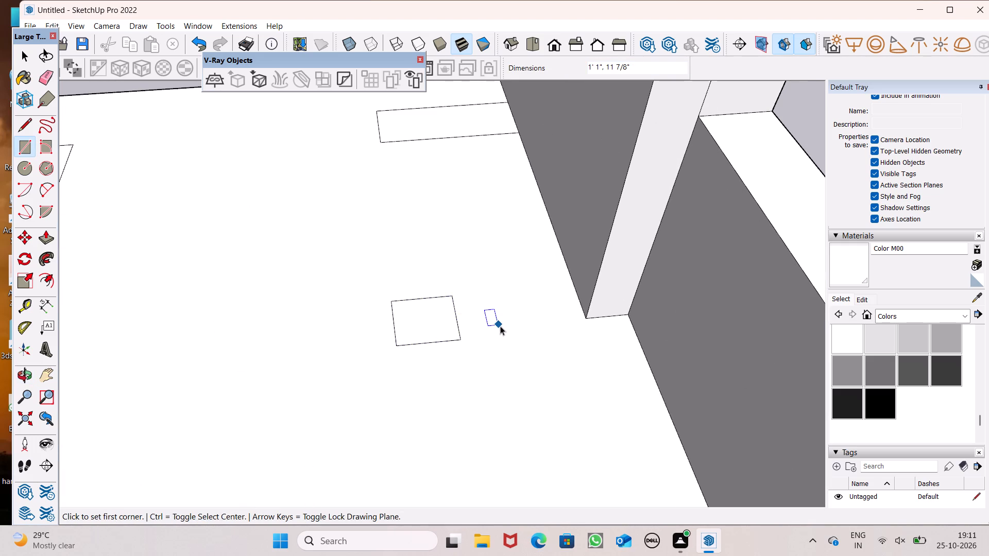
Move the new small rectangle about 15/16" across the roof slab, farther from the overhang's side wall.
{"action": "scroll", "coordinate": [507, 328], "scroll_direction": "down", "scroll_amount": 9}
{"action": "middle_click_drag", "start_coordinate": [517, 366], "coordinate": [523, 310]}
{"action": "scroll", "coordinate": [522, 306], "scroll_direction": "down", "scroll_amount": 4}
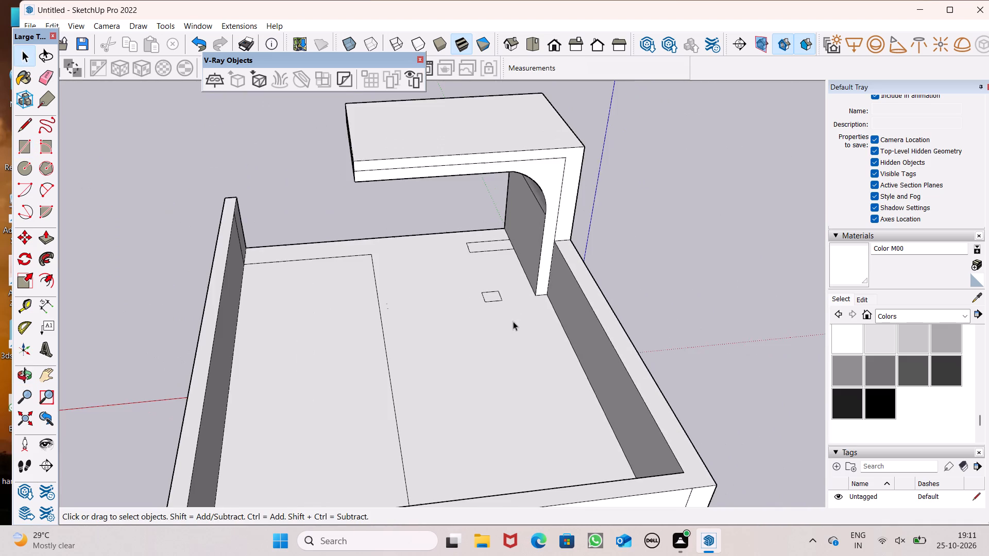
{"action": "scroll", "coordinate": [513, 321], "scroll_direction": "down", "scroll_amount": 2}
{"action": "scroll", "coordinate": [483, 243], "scroll_direction": "up", "scroll_amount": 4}
{"action": "scroll", "coordinate": [484, 251], "scroll_direction": "down", "scroll_amount": 3}
{"action": "middle_click_drag", "start_coordinate": [501, 302], "coordinate": [494, 341]}
{"action": "scroll", "coordinate": [502, 303], "scroll_direction": "up", "scroll_amount": 6}
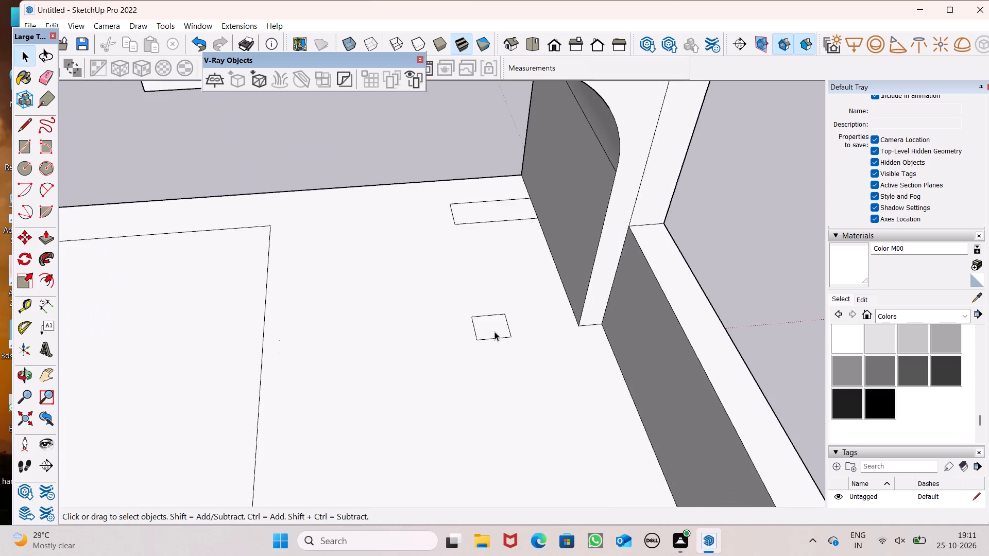
{"action": "scroll", "coordinate": [499, 319], "scroll_direction": "down", "scroll_amount": 5}
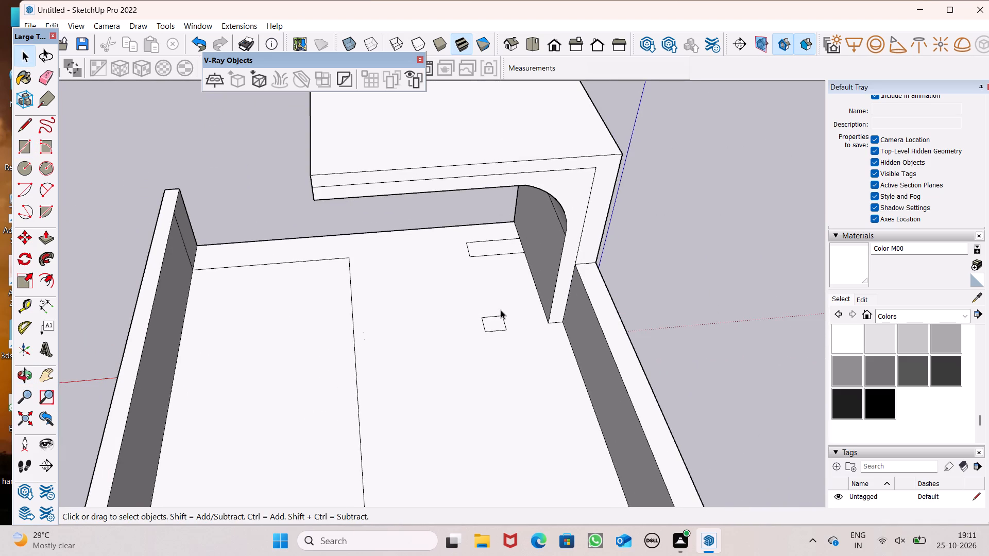
{"action": "scroll", "coordinate": [501, 310], "scroll_direction": "up", "scroll_amount": 1}
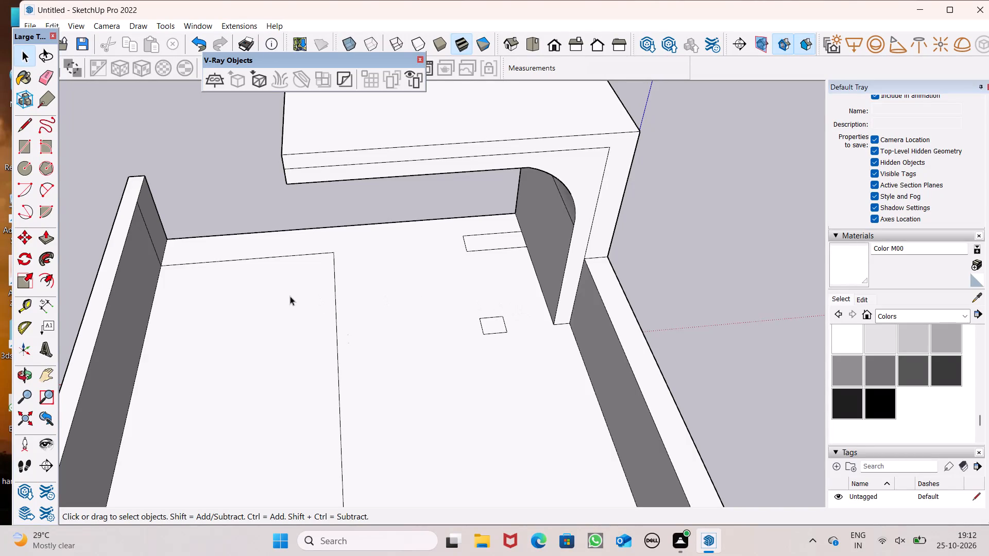
{"action": "scroll", "coordinate": [436, 326], "scroll_direction": "up", "scroll_amount": 3}
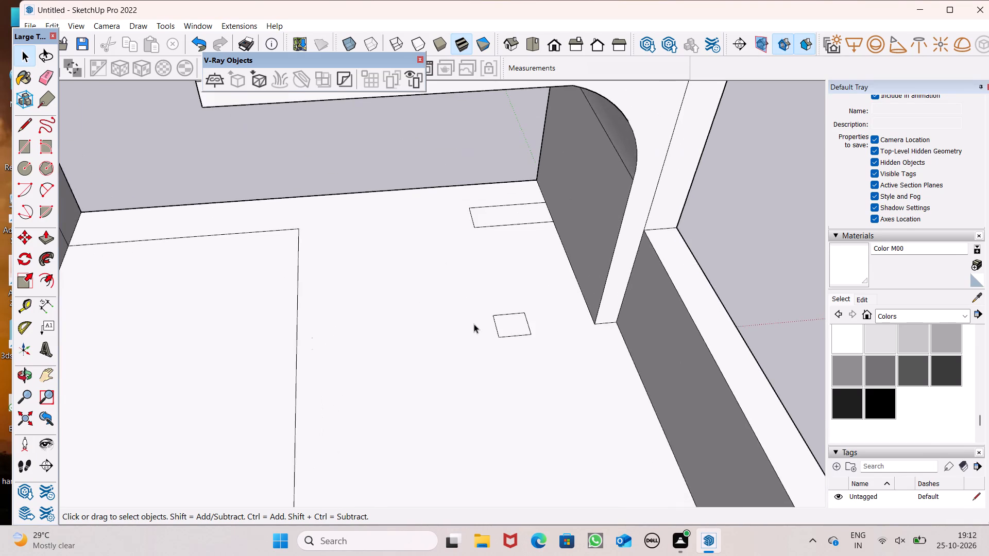
{"action": "scroll", "coordinate": [474, 324], "scroll_direction": "down", "scroll_amount": 5}
{"action": "middle_click_drag", "start_coordinate": [491, 333], "coordinate": [474, 351]}
{"action": "scroll", "coordinate": [494, 317], "scroll_direction": "up", "scroll_amount": 5}
{"action": "double_click", "coordinate": [485, 342]}
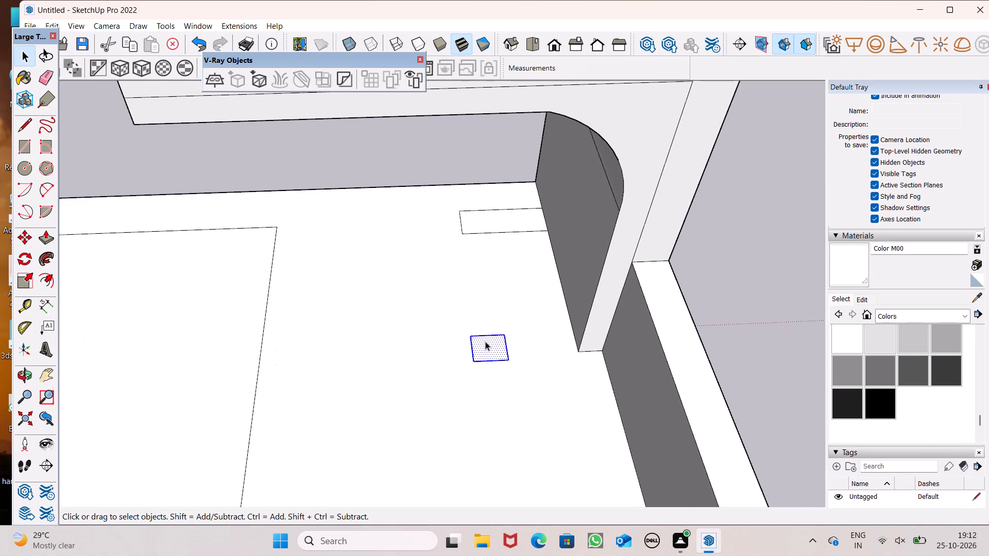
{"action": "scroll", "coordinate": [482, 336], "scroll_direction": "down", "scroll_amount": 2}
{"action": "key", "text": "m"}
{"action": "key", "text": "Return"}
{"action": "left_click_drag", "start_coordinate": [489, 349], "coordinate": [479, 352]}
{"action": "left_click", "coordinate": [476, 352]}
{"action": "left_click", "coordinate": [478, 351]}
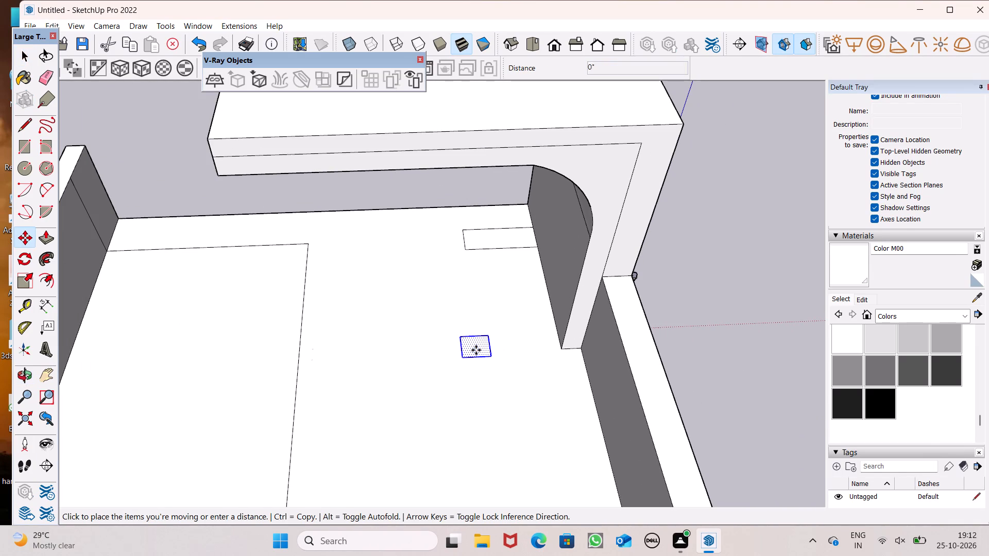
{"action": "left_click", "coordinate": [476, 350]}
{"action": "key", "text": "space"}
{"action": "left_click", "coordinate": [762, 346]}
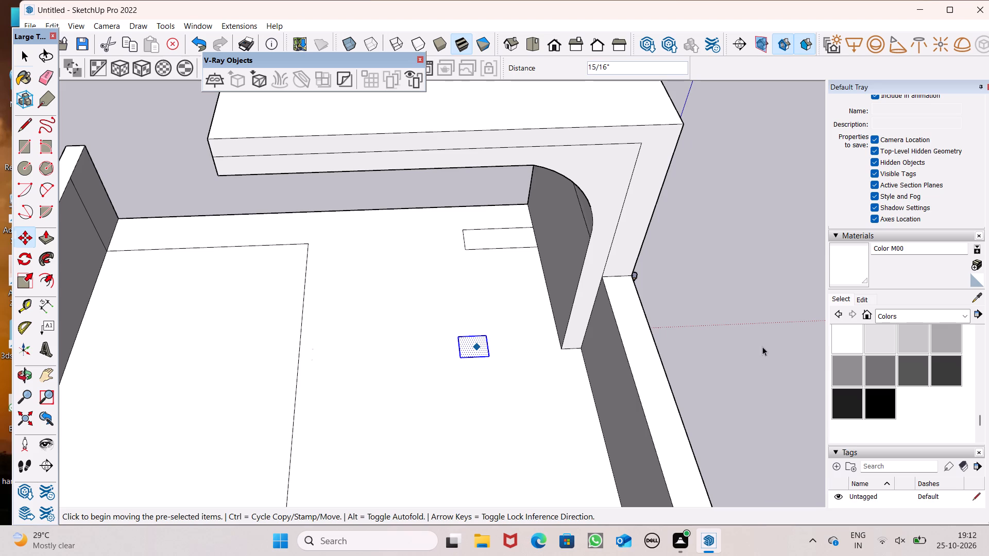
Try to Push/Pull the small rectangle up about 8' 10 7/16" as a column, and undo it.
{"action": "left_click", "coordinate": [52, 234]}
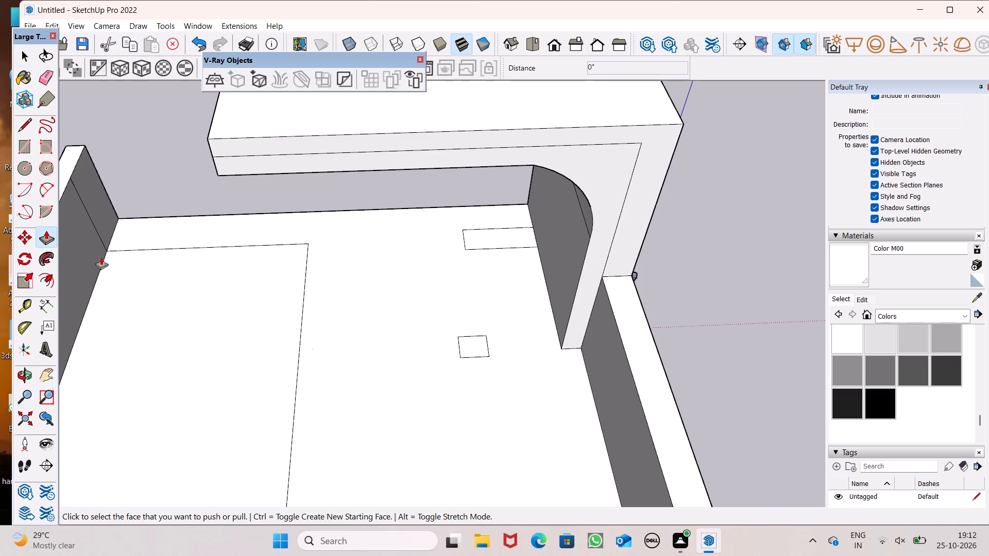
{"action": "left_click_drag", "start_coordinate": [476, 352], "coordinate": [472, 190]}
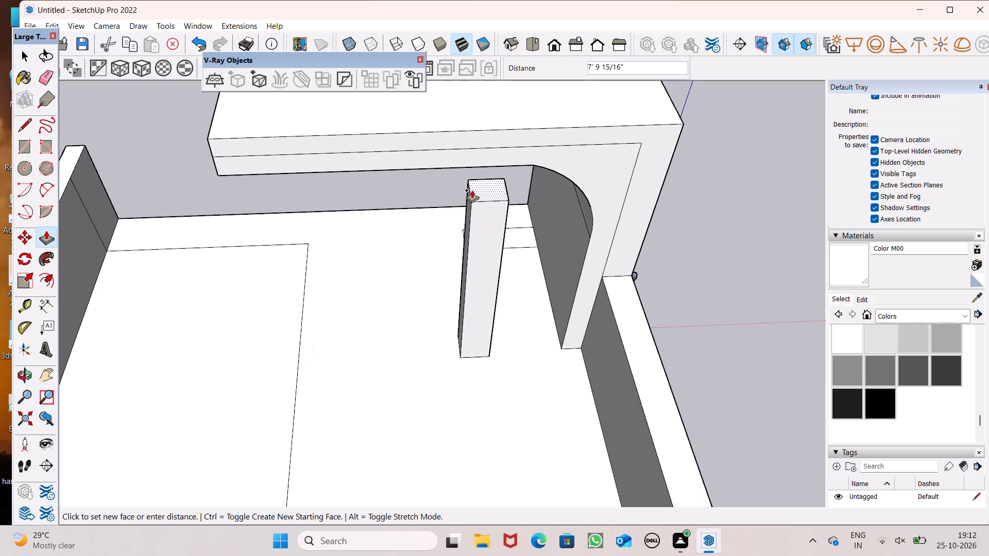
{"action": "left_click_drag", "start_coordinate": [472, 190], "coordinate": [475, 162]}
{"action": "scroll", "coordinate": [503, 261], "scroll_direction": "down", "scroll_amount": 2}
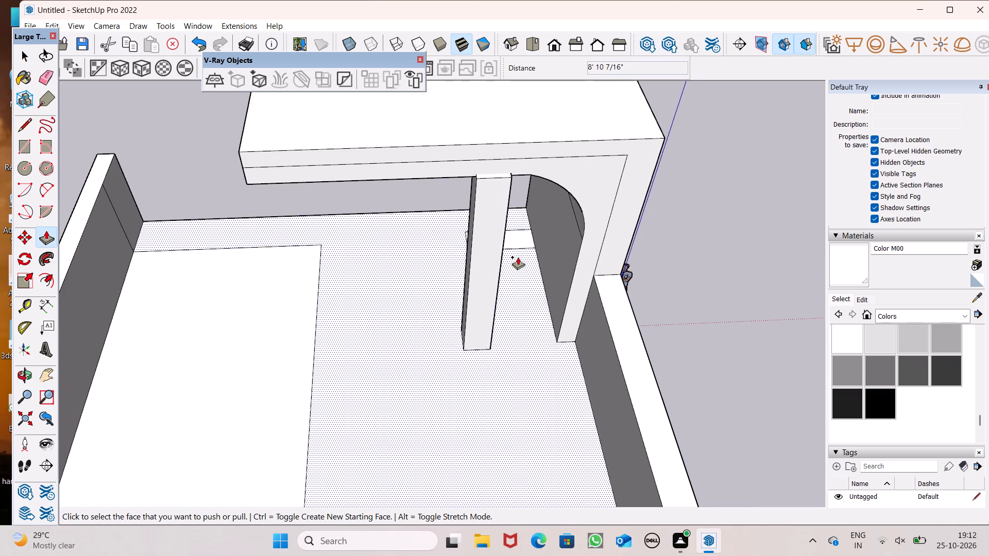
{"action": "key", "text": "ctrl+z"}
Push/Pull the small rectangle up about 8' 9 7/16" to the overhang's underside as a column.
{"action": "left_click_drag", "start_coordinate": [472, 334], "coordinate": [472, 292]}
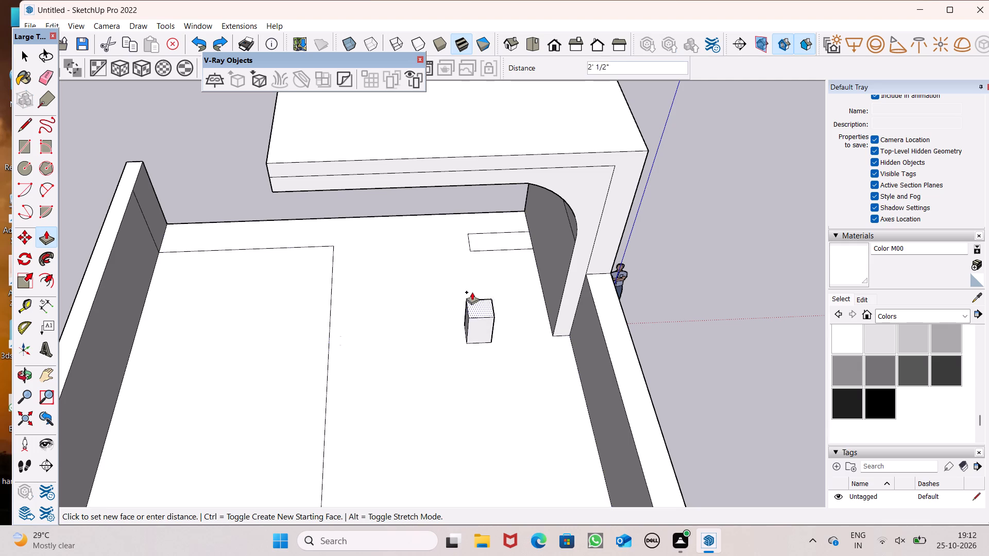
{"action": "left_click_drag", "start_coordinate": [472, 292], "coordinate": [477, 185]}
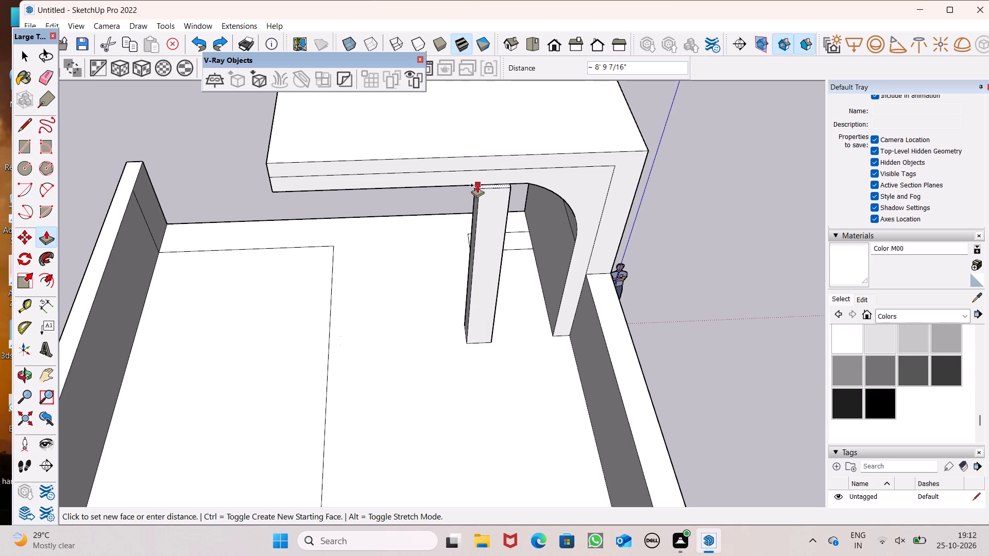
{"action": "left_click_drag", "start_coordinate": [477, 185], "coordinate": [466, 186]}
{"action": "scroll", "coordinate": [501, 176], "scroll_direction": "up", "scroll_amount": 8}
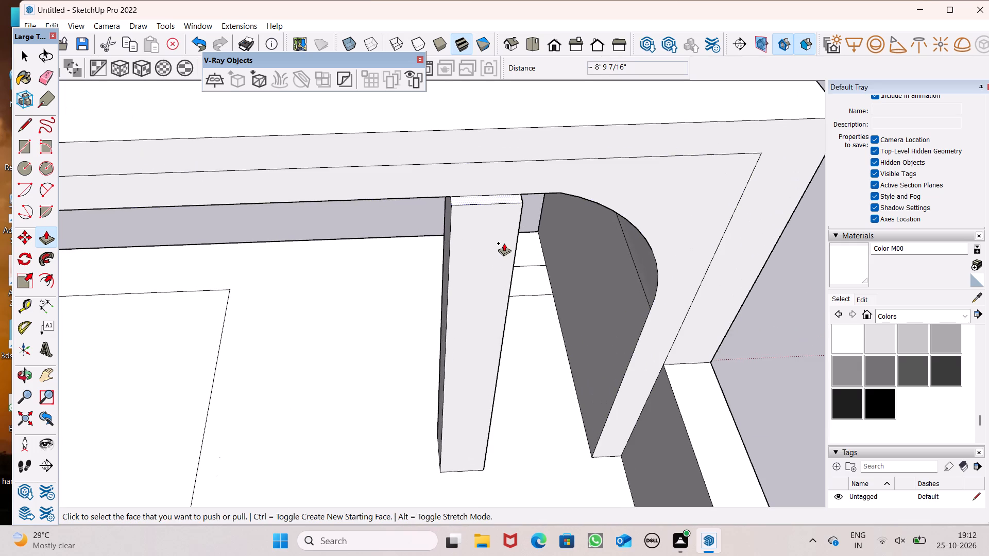
Push the column's rear face in about 2 5/8".
{"action": "left_click_drag", "start_coordinate": [504, 243], "coordinate": [504, 233]}
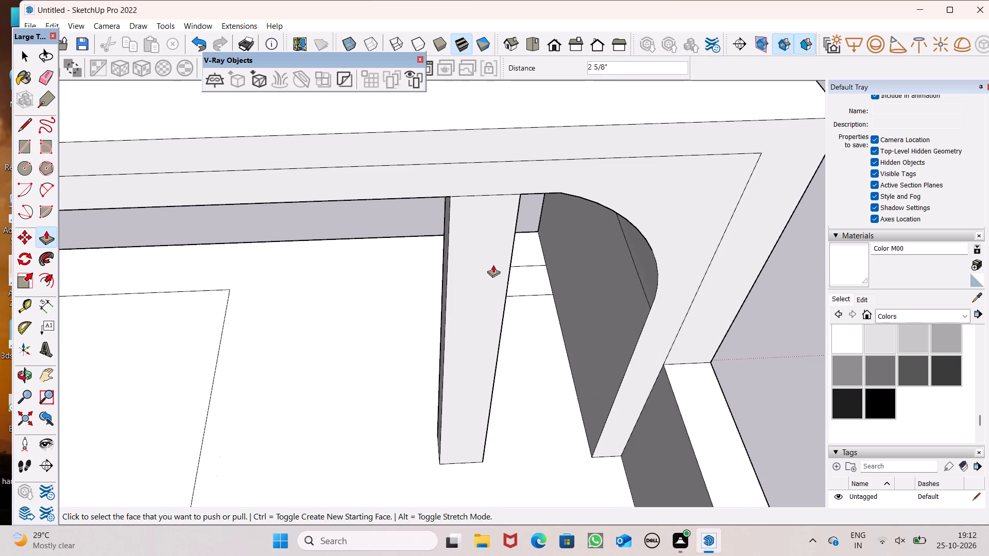
Adjust the column's front-facing side slightly with Push/Pull.
{"action": "scroll", "coordinate": [491, 268], "scroll_direction": "down", "scroll_amount": 4}
{"action": "middle_click_drag", "start_coordinate": [372, 352], "coordinate": [625, 301]}
{"action": "scroll", "coordinate": [471, 325], "scroll_direction": "down", "scroll_amount": 3}
{"action": "middle_click_drag", "start_coordinate": [471, 352], "coordinate": [577, 311]}
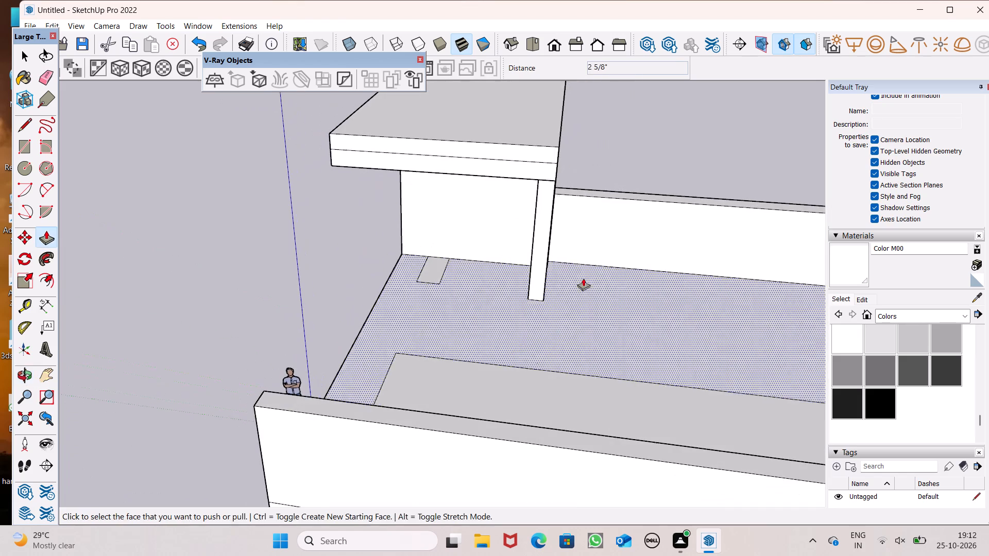
{"action": "middle_click_drag", "start_coordinate": [547, 276], "coordinate": [656, 151]}
{"action": "scroll", "coordinate": [553, 115], "scroll_direction": "up", "scroll_amount": 7}
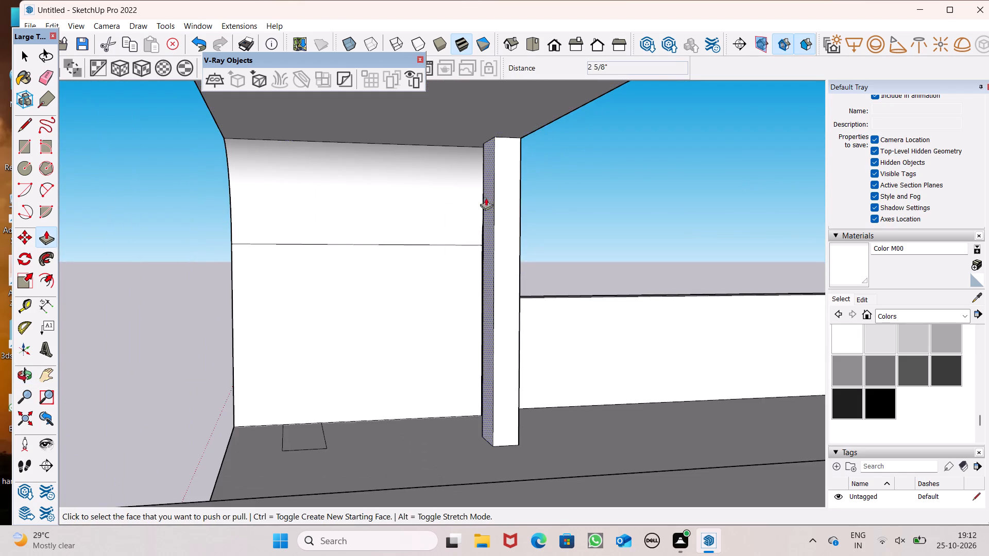
{"action": "middle_click_drag", "start_coordinate": [498, 246], "coordinate": [518, 279]}
{"action": "scroll", "coordinate": [505, 258], "scroll_direction": "up", "scroll_amount": 3}
{"action": "left_click_drag", "start_coordinate": [494, 261], "coordinate": [492, 262]}
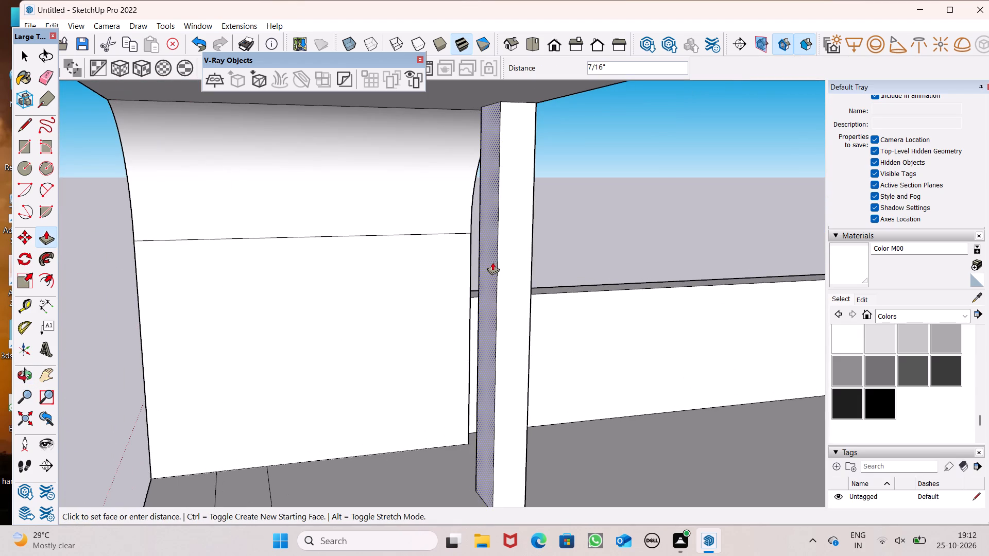
{"action": "left_click_drag", "start_coordinate": [492, 262], "coordinate": [488, 263]}
{"action": "scroll", "coordinate": [404, 224], "scroll_direction": "down", "scroll_amount": 7}
{"action": "key", "text": "space"}
{"action": "left_click", "coordinate": [176, 272]}
{"action": "scroll", "coordinate": [174, 279], "scroll_direction": "down", "scroll_amount": 3}
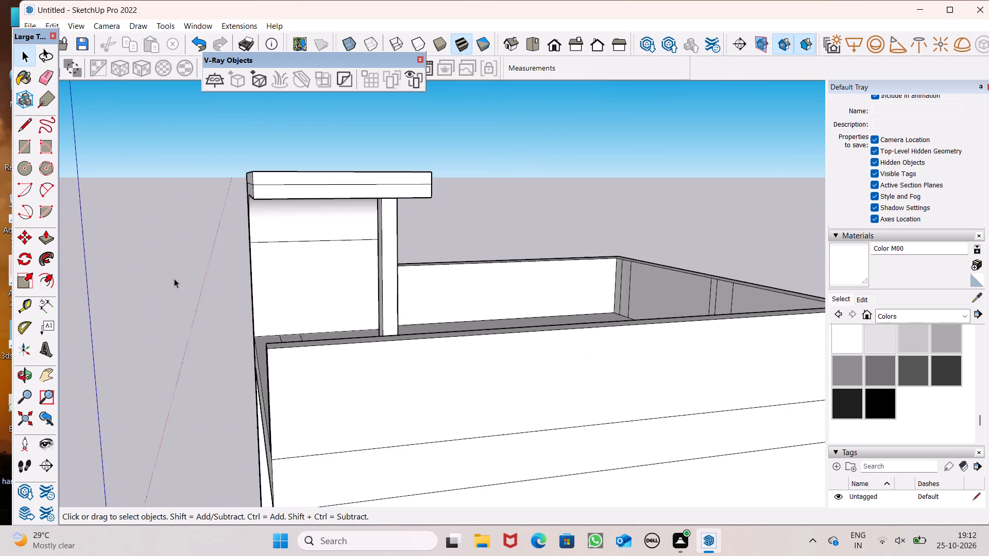
{"action": "middle_click_drag", "start_coordinate": [250, 318], "coordinate": [496, 346]}
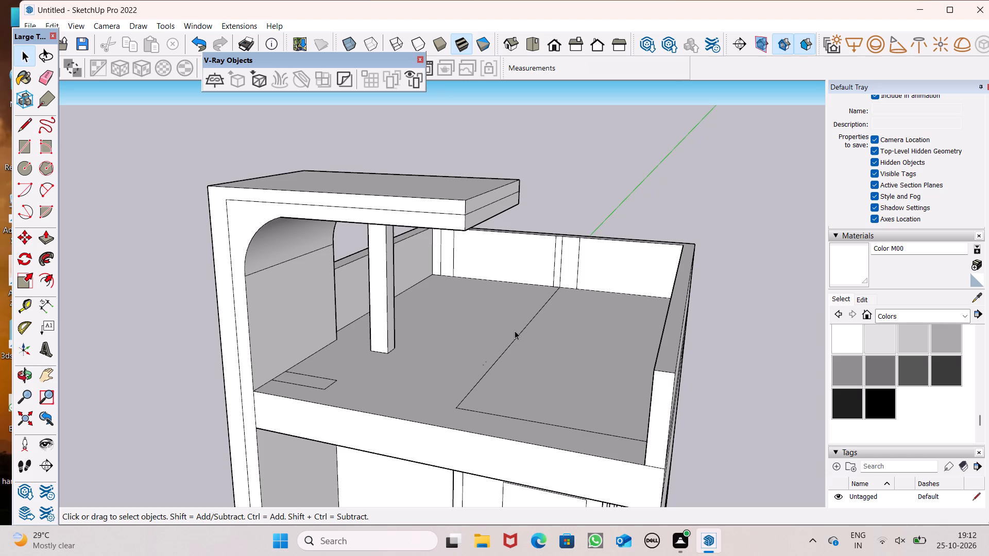
Undo the last Push/Pull adjustment on the rooftop column.
{"action": "scroll", "coordinate": [515, 331], "scroll_direction": "down", "scroll_amount": 3}
{"action": "middle_click_drag", "start_coordinate": [484, 359], "coordinate": [317, 415]}
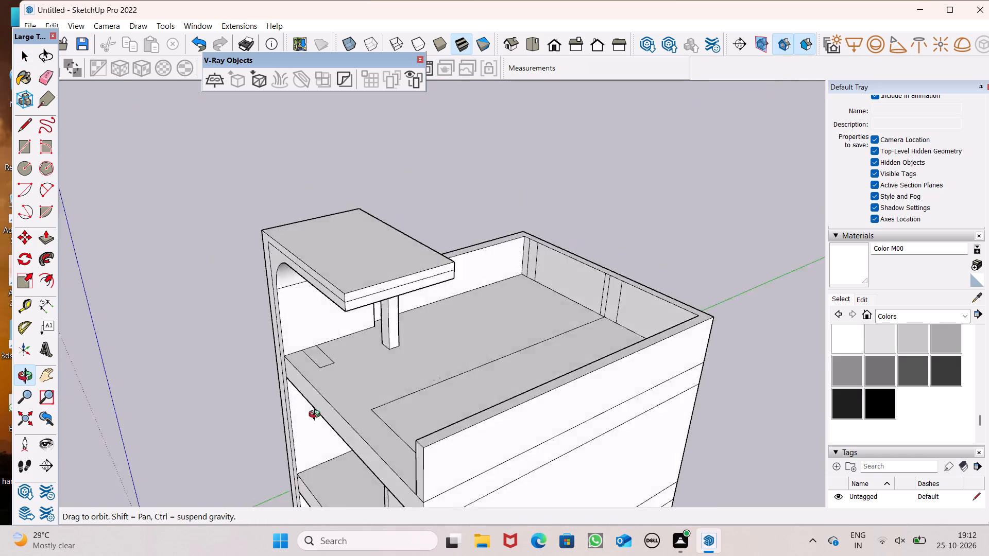
{"action": "middle_click_drag", "start_coordinate": [317, 415], "coordinate": [194, 430]}
{"action": "key", "text": "ctrl+z"}
Pull the rooftop column's rear face slightly outward with Push/Pull.
{"action": "middle_click_drag", "start_coordinate": [386, 378], "coordinate": [0, 443]}
{"action": "scroll", "coordinate": [386, 379], "scroll_direction": "up", "scroll_amount": 1}
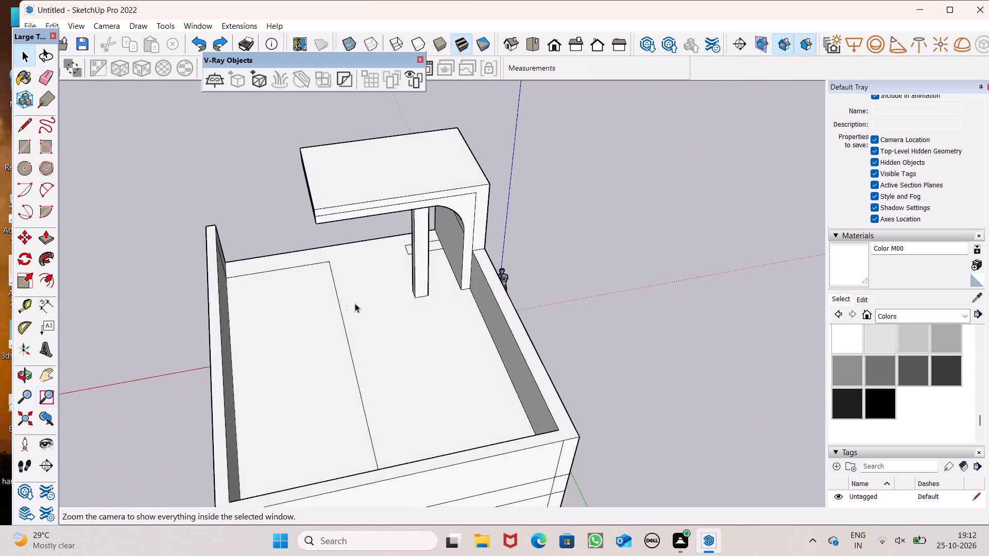
{"action": "scroll", "coordinate": [389, 288], "scroll_direction": "up", "scroll_amount": 7}
{"action": "scroll", "coordinate": [528, 225], "scroll_direction": "down", "scroll_amount": 3}
{"action": "middle_click_drag", "start_coordinate": [518, 261], "coordinate": [459, 305]}
{"action": "scroll", "coordinate": [486, 296], "scroll_direction": "up", "scroll_amount": 4}
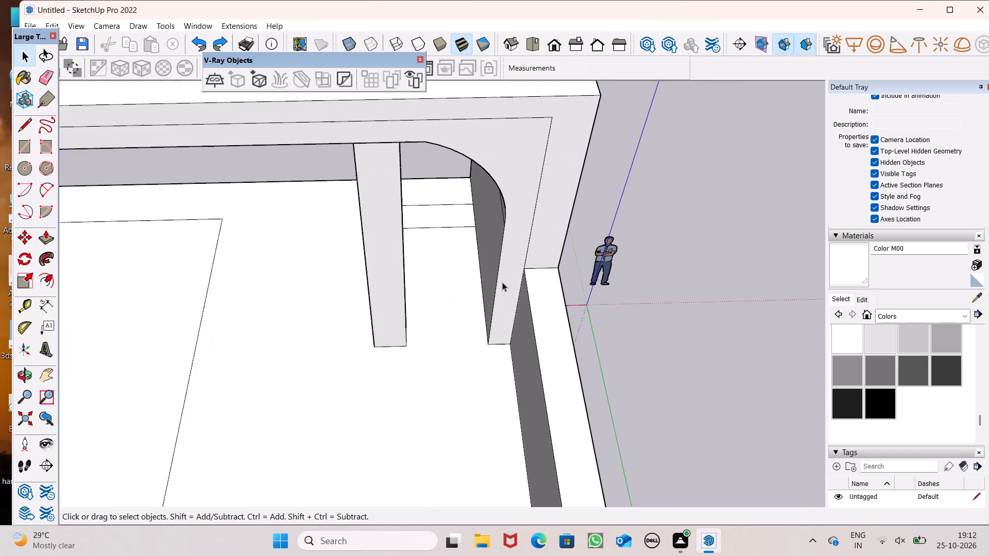
{"action": "scroll", "coordinate": [502, 282], "scroll_direction": "up", "scroll_amount": 1}
{"action": "left_click", "coordinate": [44, 242]}
{"action": "left_click_drag", "start_coordinate": [377, 299], "coordinate": [380, 306]}
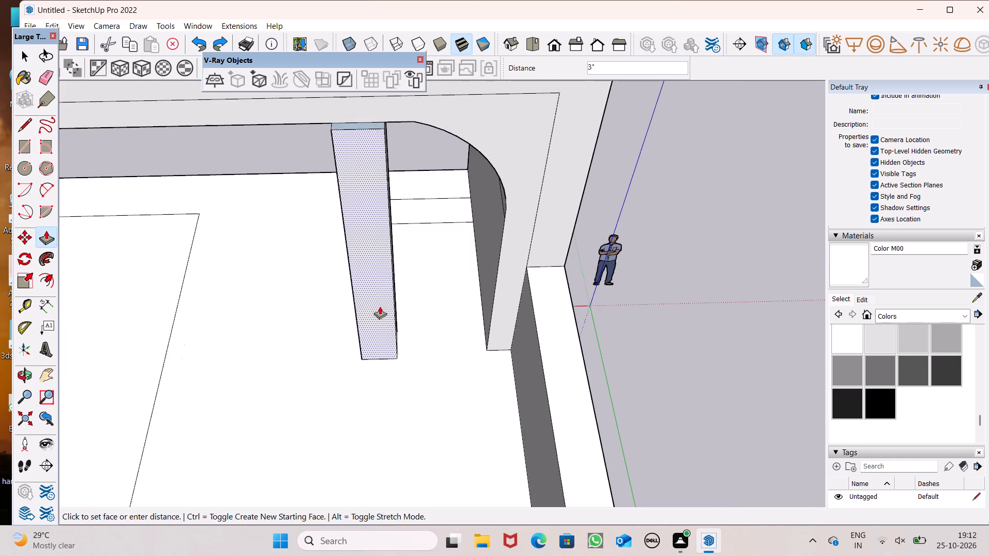
{"action": "left_click_drag", "start_coordinate": [380, 306], "coordinate": [381, 320]}
Pull the column's side face about 2' 1 5/16" toward the curved side wall.
{"action": "middle_click_drag", "start_coordinate": [446, 339], "coordinate": [335, 362]}
{"action": "left_click_drag", "start_coordinate": [325, 327], "coordinate": [365, 354]}
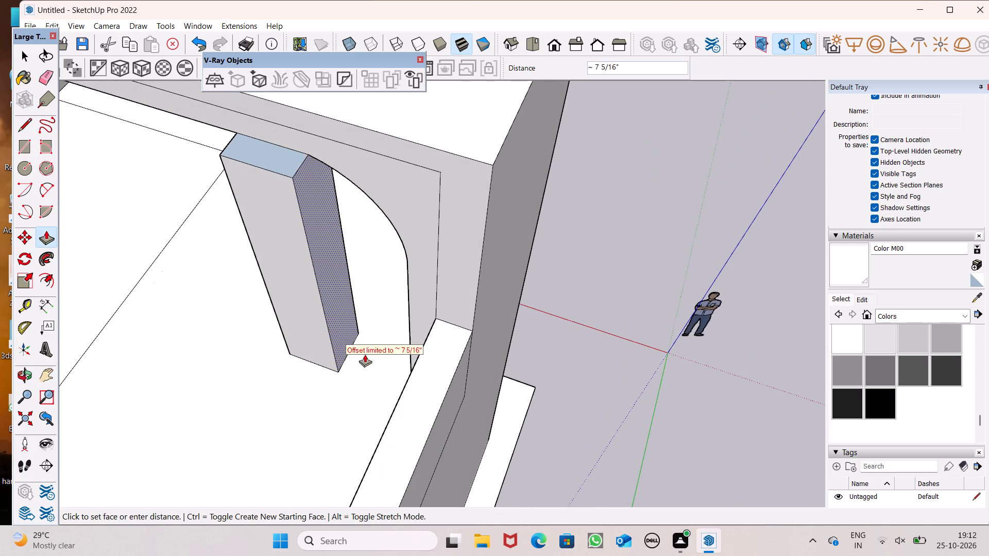
{"action": "left_click_drag", "start_coordinate": [365, 354], "coordinate": [399, 364]}
{"action": "left_click_drag", "start_coordinate": [339, 327], "coordinate": [399, 351]}
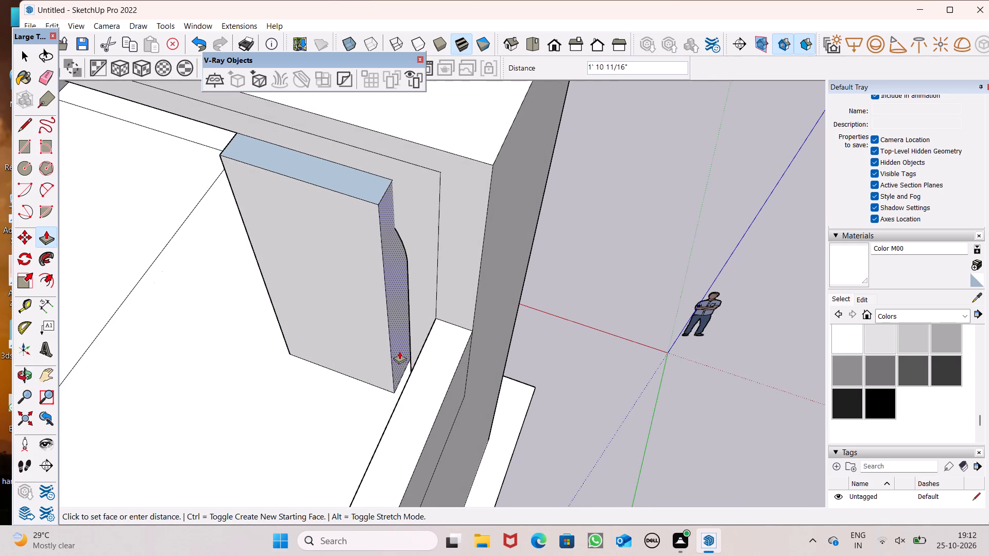
{"action": "left_click_drag", "start_coordinate": [399, 351], "coordinate": [405, 354]}
Erase the leftover small rectangle on the roof floor in front of the column.
{"action": "middle_click_drag", "start_coordinate": [380, 355], "coordinate": [750, 211]}
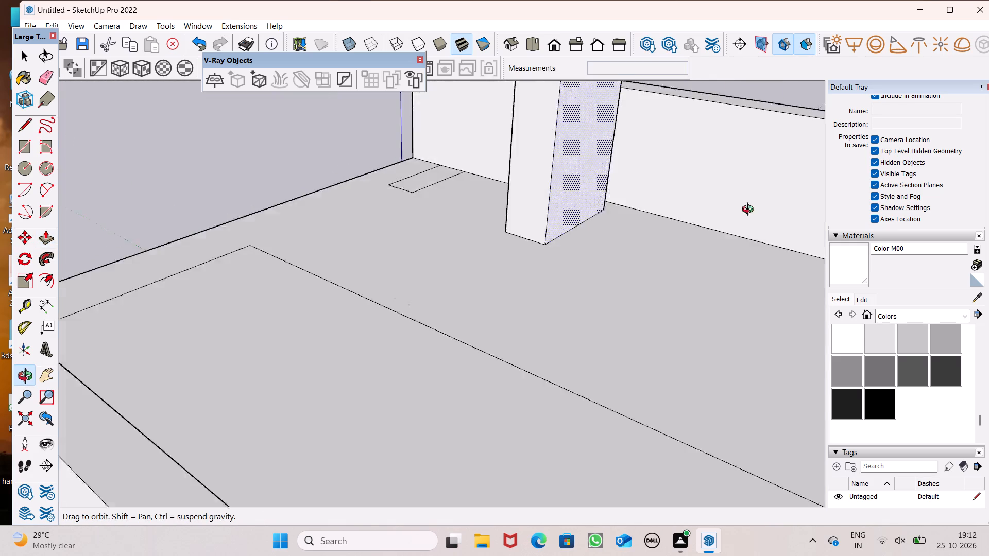
{"action": "middle_click_drag", "start_coordinate": [750, 211], "coordinate": [752, 208]}
{"action": "scroll", "coordinate": [748, 212], "scroll_direction": "up", "scroll_amount": 1}
{"action": "scroll", "coordinate": [315, 281], "scroll_direction": "down", "scroll_amount": 7}
{"action": "middle_click_drag", "start_coordinate": [259, 317], "coordinate": [548, 298]}
{"action": "scroll", "coordinate": [490, 290], "scroll_direction": "down", "scroll_amount": 6}
{"action": "middle_click_drag", "start_coordinate": [315, 277], "coordinate": [338, 268]}
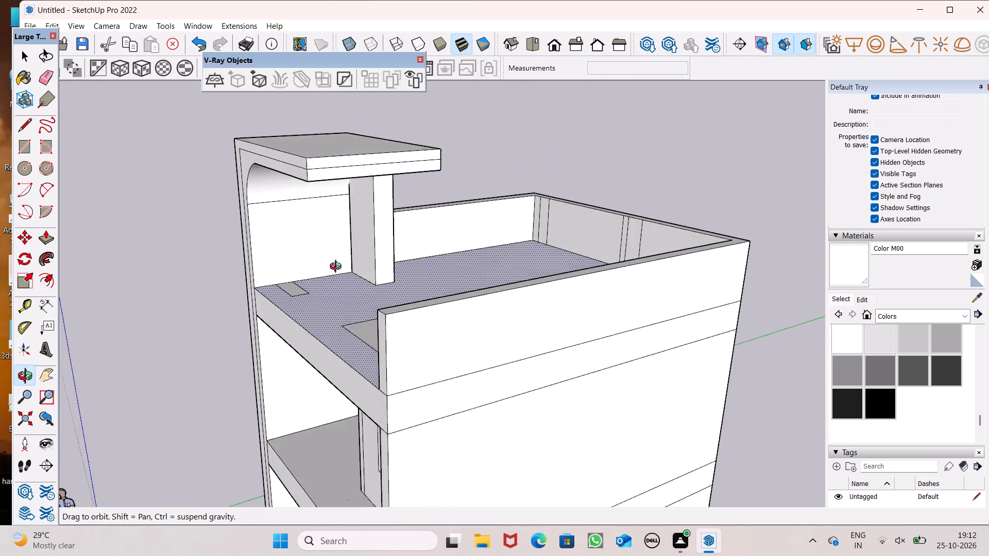
{"action": "middle_click_drag", "start_coordinate": [338, 268], "coordinate": [457, 219]}
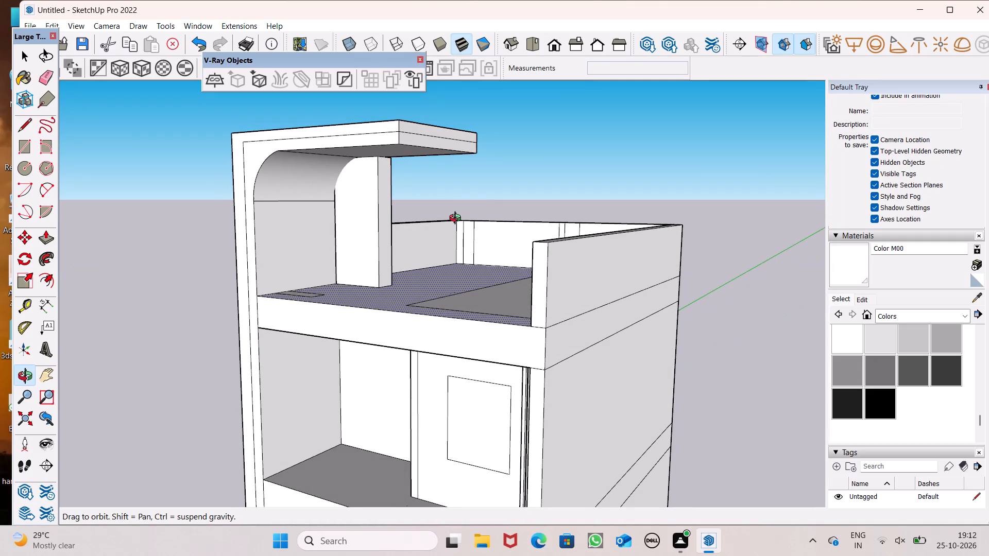
{"action": "middle_click_drag", "start_coordinate": [457, 219], "coordinate": [407, 307]}
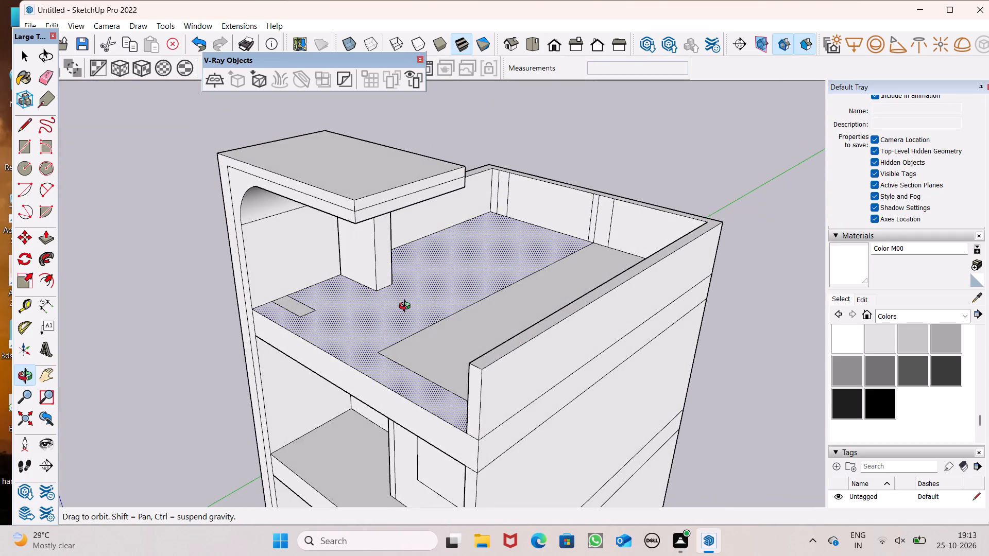
{"action": "middle_click_drag", "start_coordinate": [407, 307], "coordinate": [435, 300]}
{"action": "scroll", "coordinate": [325, 296], "scroll_direction": "down", "scroll_amount": 2}
{"action": "middle_click_drag", "start_coordinate": [274, 334], "coordinate": [325, 325]}
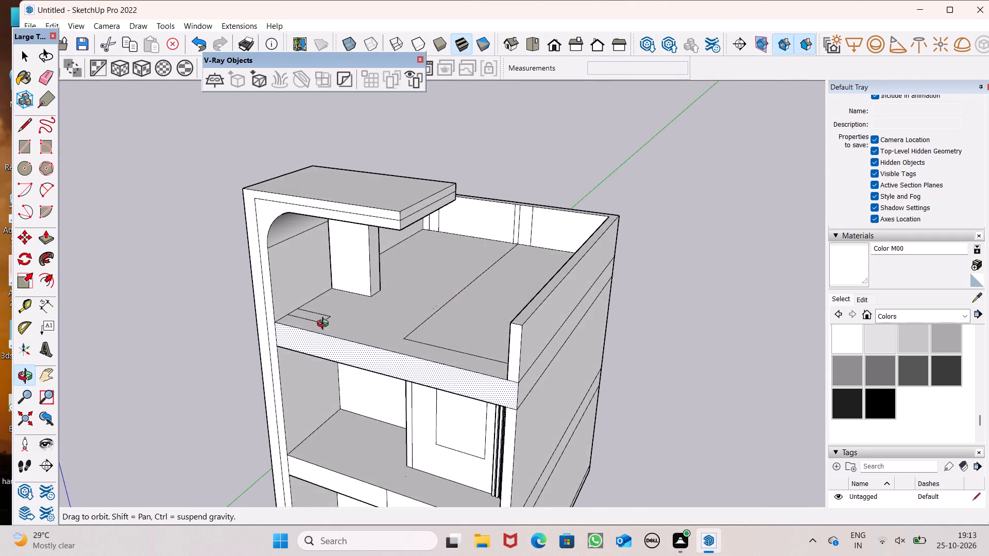
{"action": "middle_click_drag", "start_coordinate": [325, 325], "coordinate": [390, 324]}
{"action": "scroll", "coordinate": [334, 291], "scroll_direction": "up", "scroll_amount": 3}
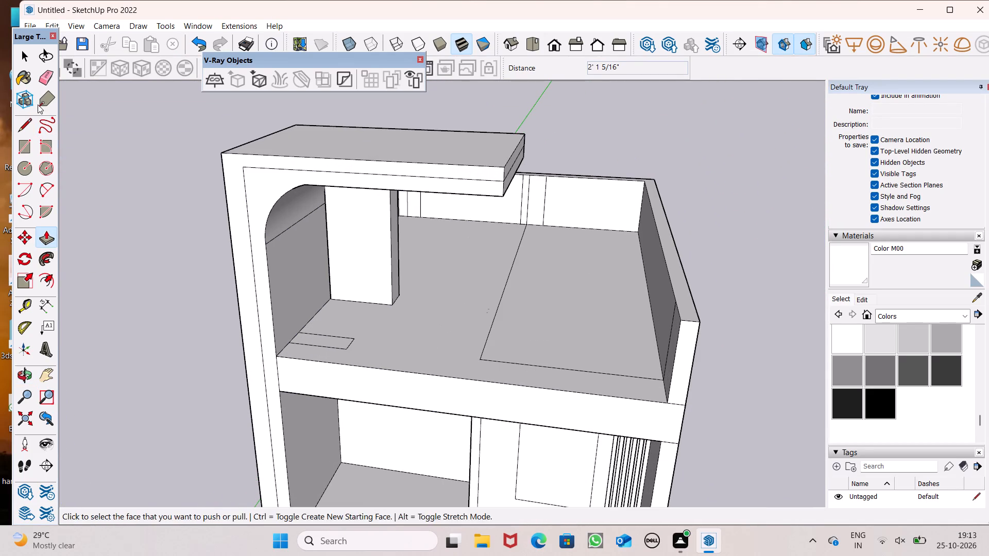
{"action": "left_click", "coordinate": [44, 77]}
{"action": "left_click_drag", "start_coordinate": [329, 335], "coordinate": [336, 349]}
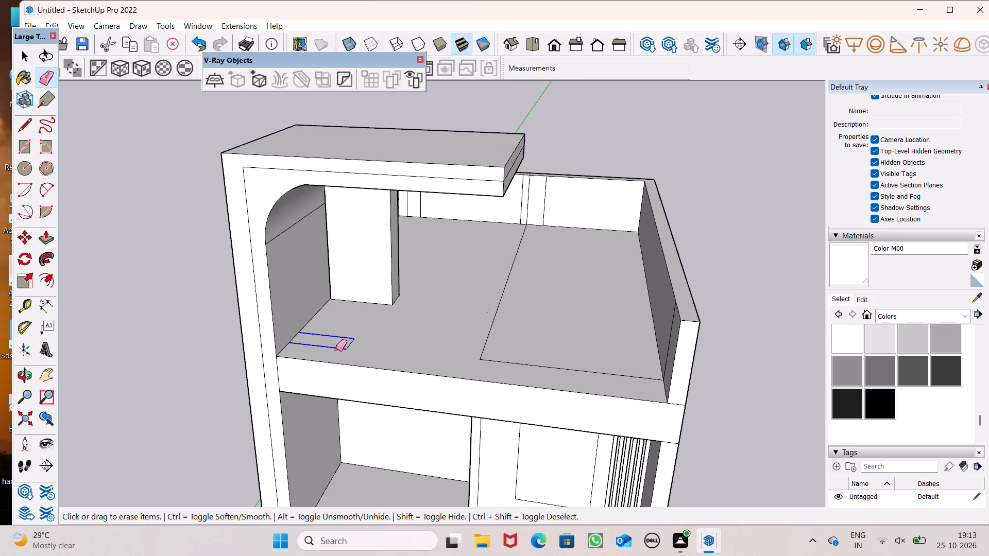
{"action": "left_click_drag", "start_coordinate": [336, 349], "coordinate": [349, 342]}
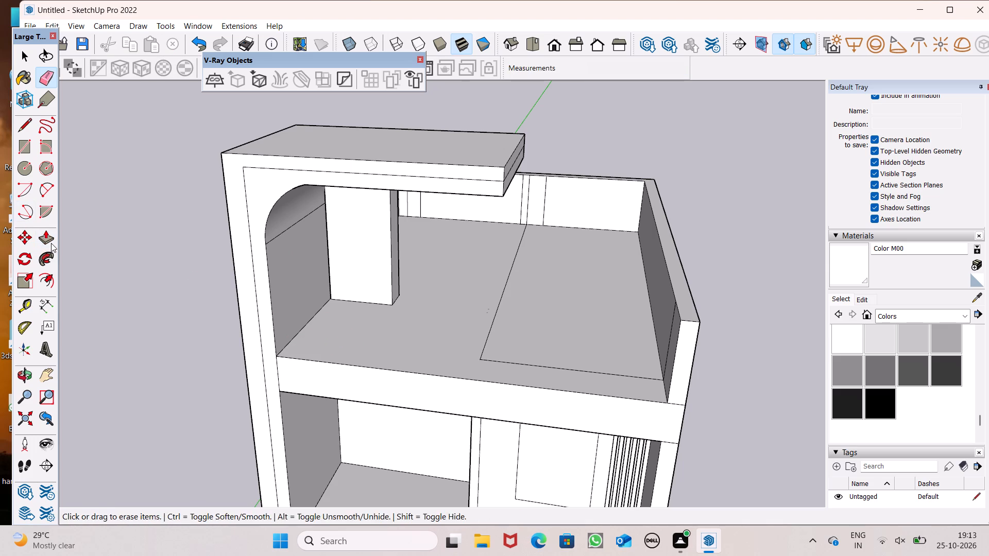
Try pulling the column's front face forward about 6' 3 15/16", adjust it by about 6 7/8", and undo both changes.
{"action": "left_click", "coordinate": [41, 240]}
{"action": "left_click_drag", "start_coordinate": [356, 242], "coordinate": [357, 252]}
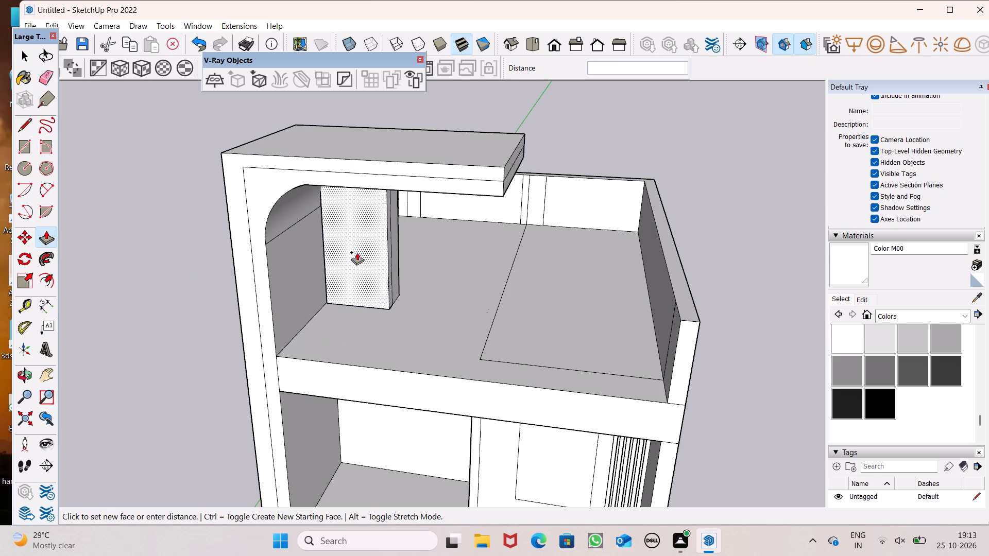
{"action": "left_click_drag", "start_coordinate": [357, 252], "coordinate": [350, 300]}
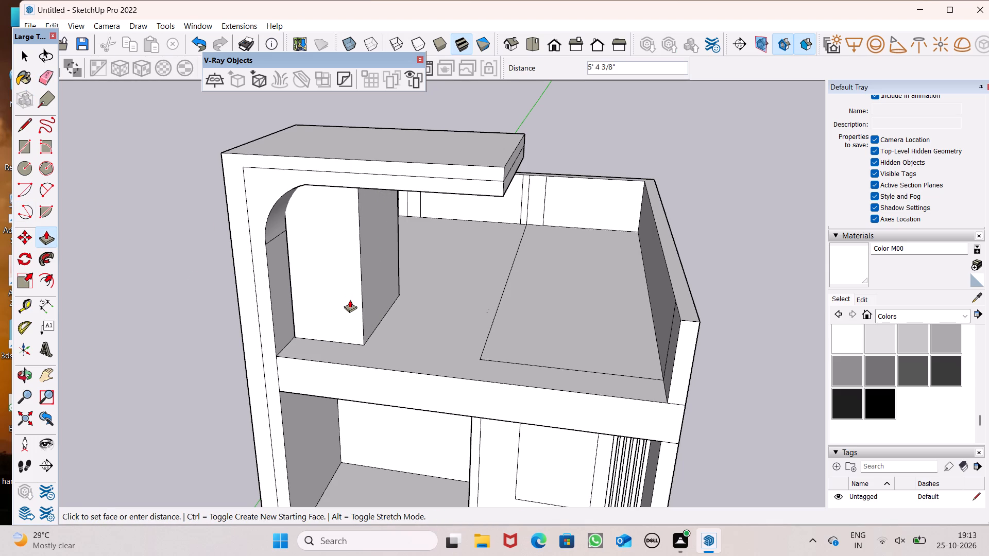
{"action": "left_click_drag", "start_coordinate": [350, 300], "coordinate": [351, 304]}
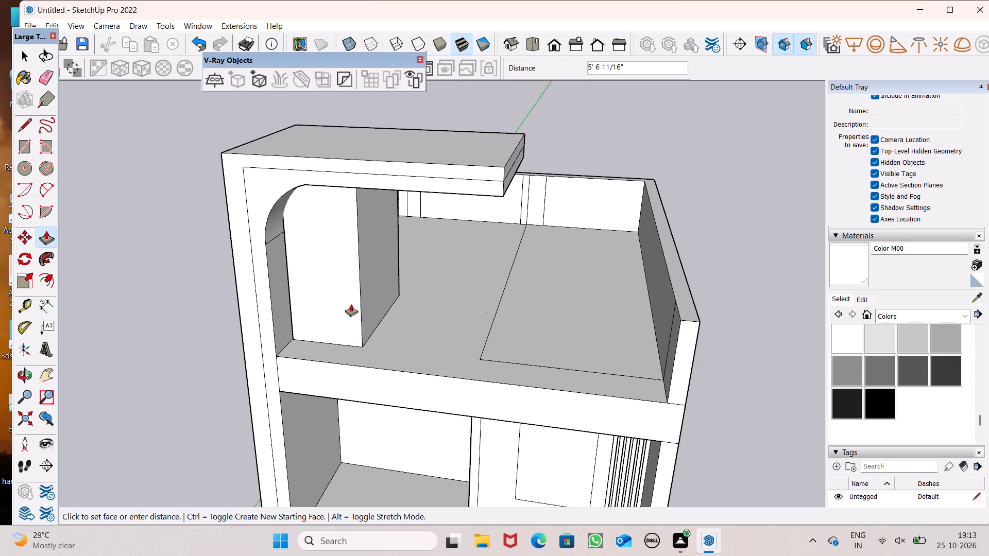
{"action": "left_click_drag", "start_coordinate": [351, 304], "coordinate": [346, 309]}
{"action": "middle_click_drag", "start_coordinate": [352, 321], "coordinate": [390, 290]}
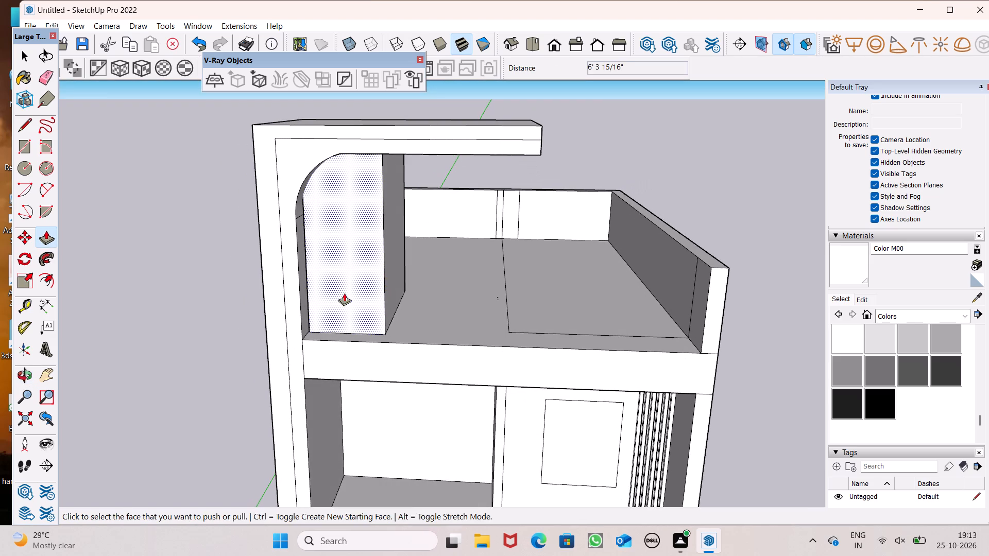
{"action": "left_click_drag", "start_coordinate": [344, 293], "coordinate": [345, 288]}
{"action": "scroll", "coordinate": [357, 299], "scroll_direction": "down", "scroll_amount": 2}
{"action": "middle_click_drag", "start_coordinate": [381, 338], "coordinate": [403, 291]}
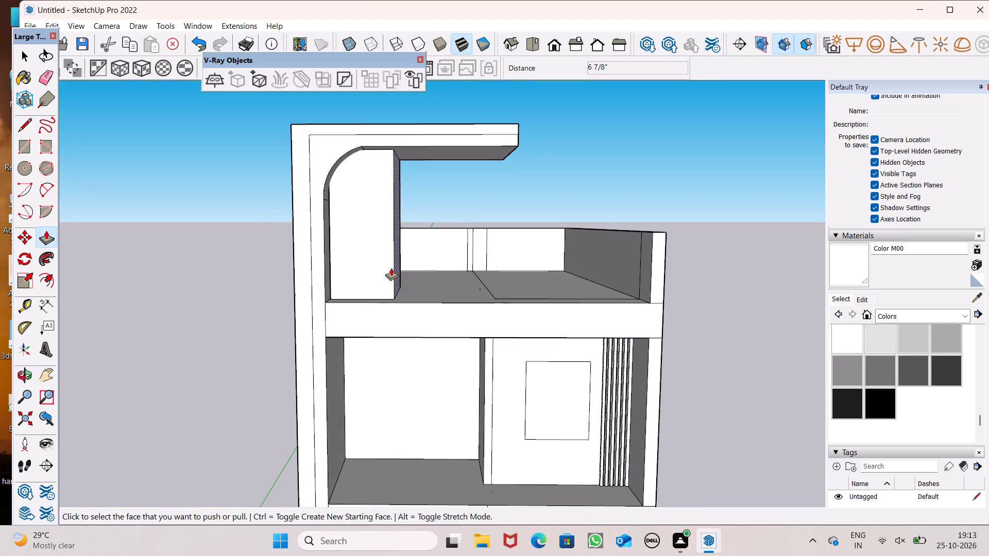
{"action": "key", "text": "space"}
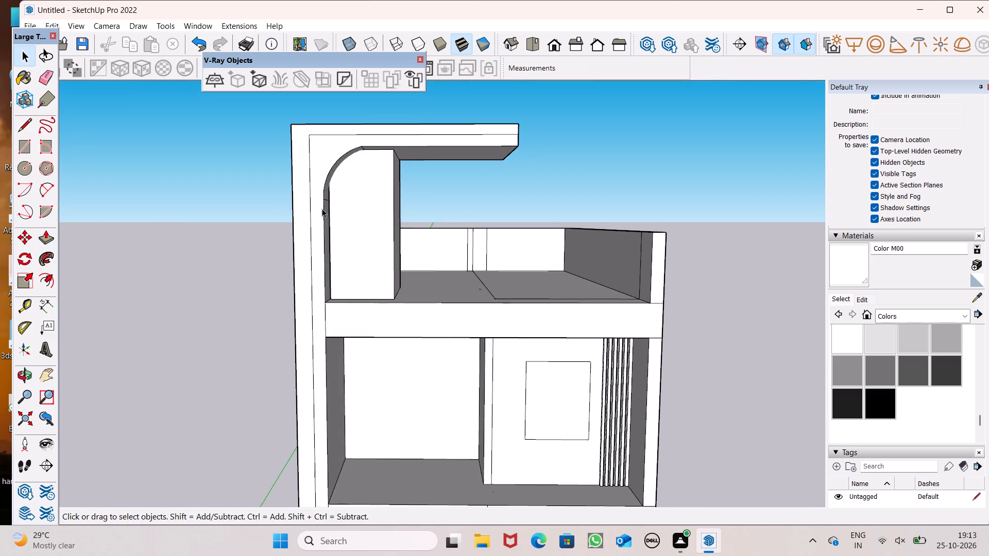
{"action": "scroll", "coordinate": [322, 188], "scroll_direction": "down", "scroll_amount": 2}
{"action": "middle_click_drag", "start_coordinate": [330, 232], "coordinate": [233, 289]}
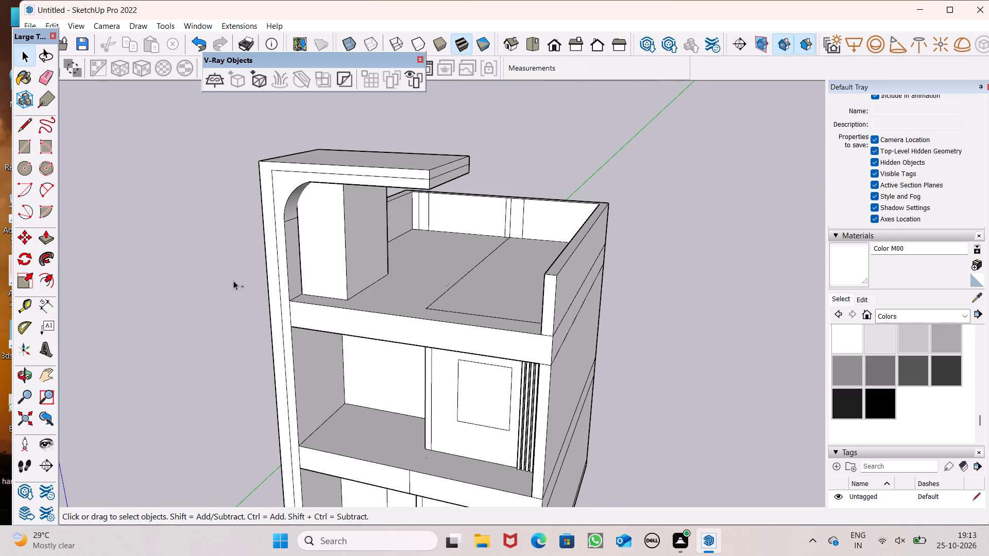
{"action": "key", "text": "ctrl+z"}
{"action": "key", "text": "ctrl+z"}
Pull the widened column's front face forward about 3' 7 11/16" with Push/Pull.
{"action": "scroll", "coordinate": [359, 236], "scroll_direction": "up", "scroll_amount": 1}
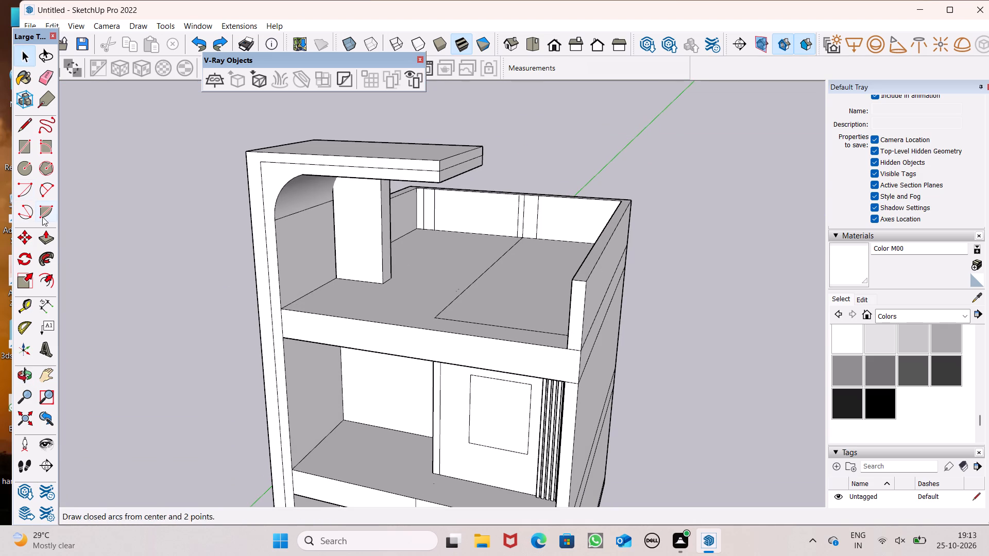
{"action": "left_click", "coordinate": [49, 234]}
{"action": "scroll", "coordinate": [346, 233], "scroll_direction": "up", "scroll_amount": 4}
{"action": "left_click_drag", "start_coordinate": [367, 245], "coordinate": [365, 249]}
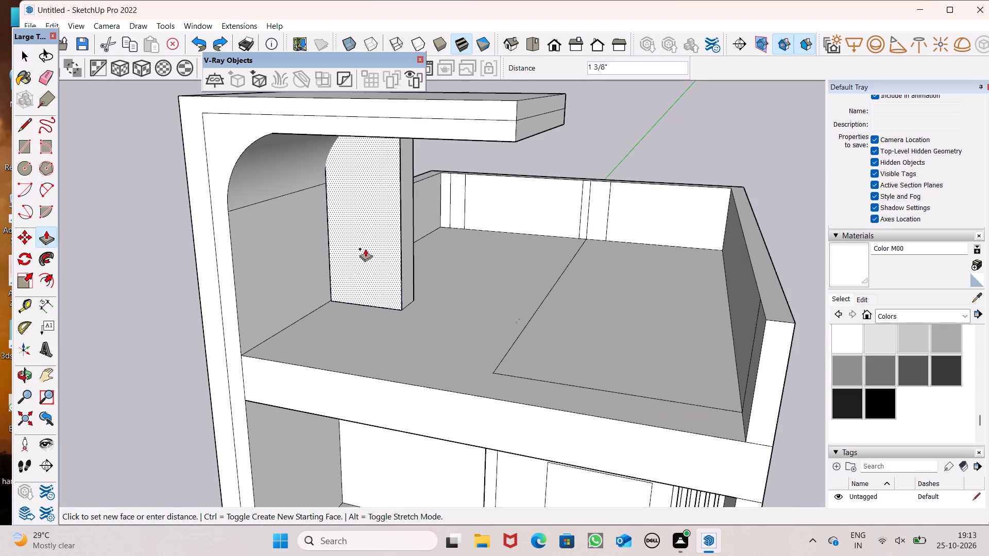
{"action": "left_click_drag", "start_coordinate": [365, 249], "coordinate": [336, 275]}
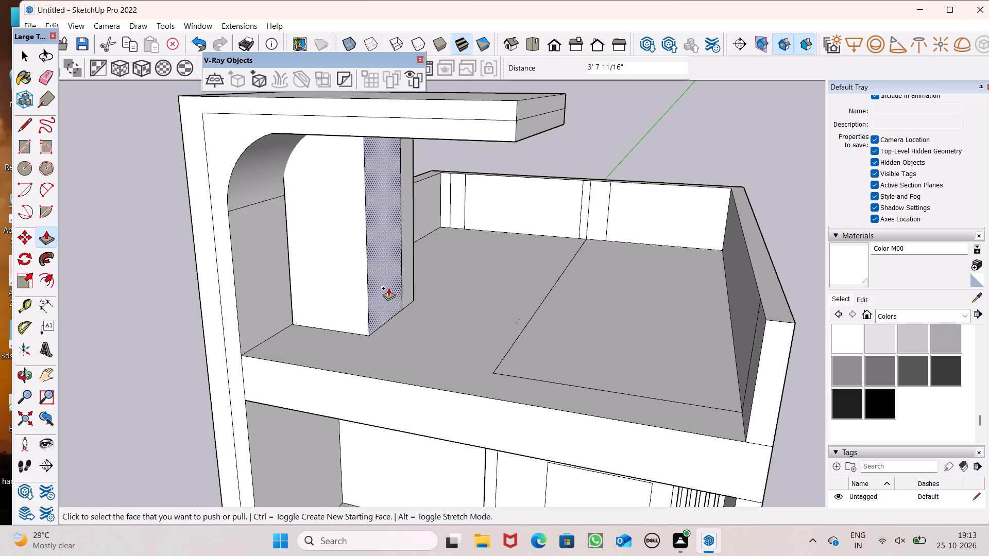
Push the front extension's side face in about 8 1/2" and pull the rear column's side face out about 2 3/4".
{"action": "left_click_drag", "start_coordinate": [388, 288], "coordinate": [374, 284]}
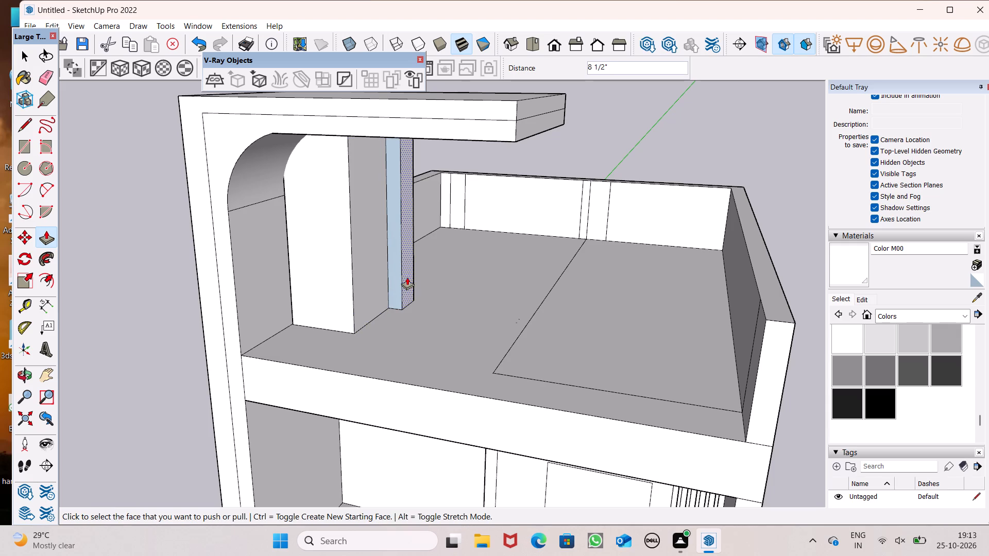
{"action": "left_click_drag", "start_coordinate": [406, 277], "coordinate": [410, 285]}
Adjust the front extension's front face slightly with Push/Pull.
{"action": "scroll", "coordinate": [408, 283], "scroll_direction": "down", "scroll_amount": 5}
{"action": "middle_click_drag", "start_coordinate": [397, 291], "coordinate": [430, 264]}
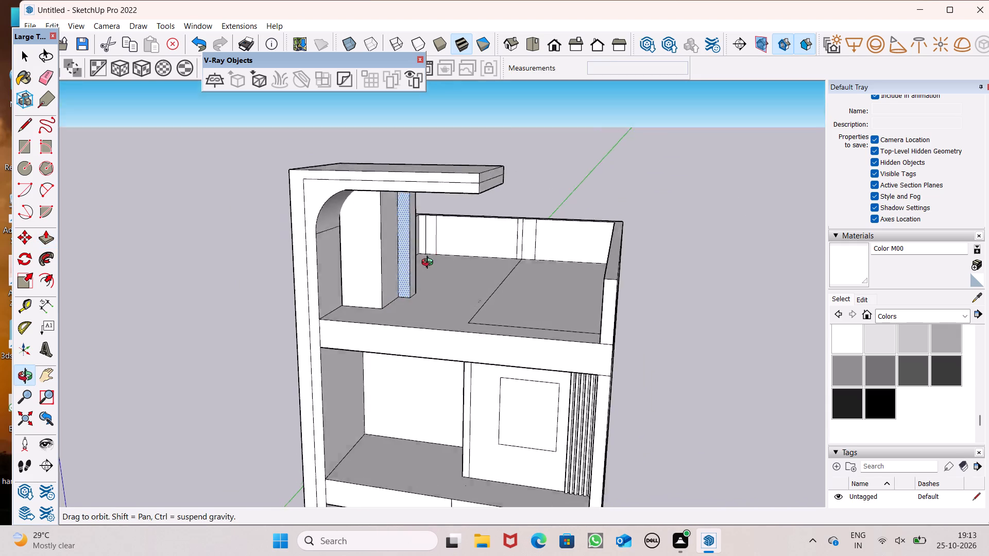
{"action": "middle_click_drag", "start_coordinate": [430, 264], "coordinate": [543, 249]}
{"action": "scroll", "coordinate": [480, 270], "scroll_direction": "down", "scroll_amount": 2}
{"action": "middle_click_drag", "start_coordinate": [469, 280], "coordinate": [407, 290]}
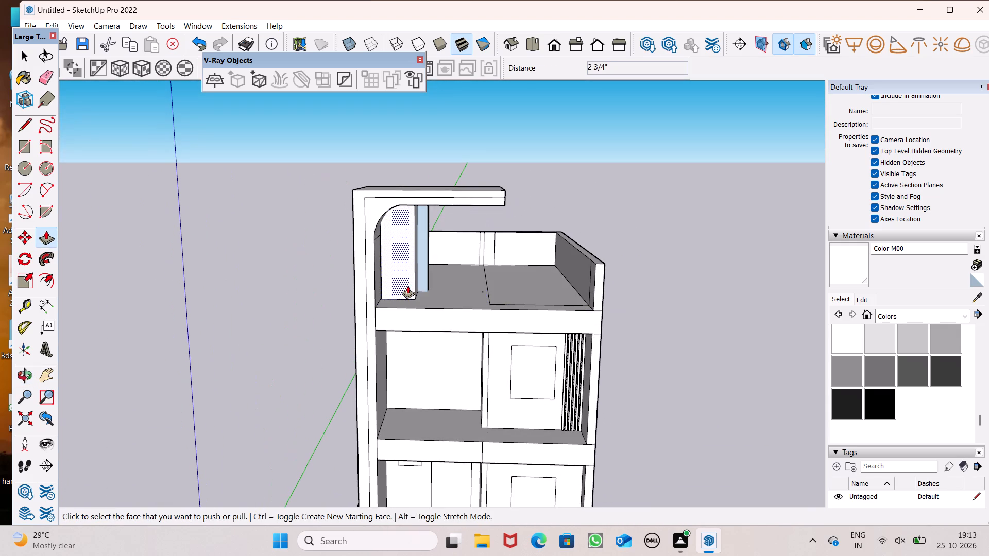
{"action": "scroll", "coordinate": [380, 280], "scroll_direction": "up", "scroll_amount": 8}
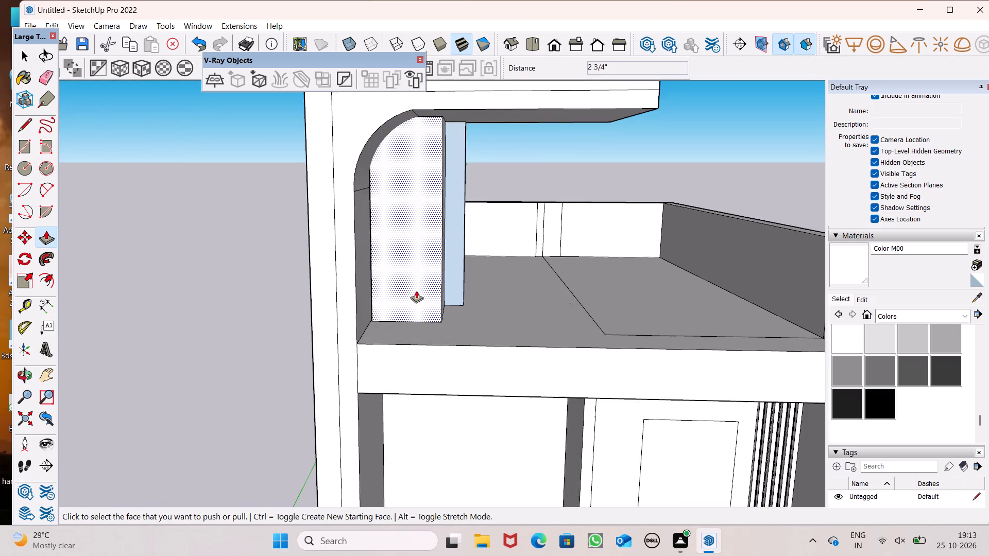
{"action": "left_click_drag", "start_coordinate": [417, 290], "coordinate": [420, 297]}
Paint the blue front face of the rear column strip with the white Color M00 material.
{"action": "scroll", "coordinate": [419, 291], "scroll_direction": "down", "scroll_amount": 2}
{"action": "middle_click_drag", "start_coordinate": [493, 324], "coordinate": [476, 333]}
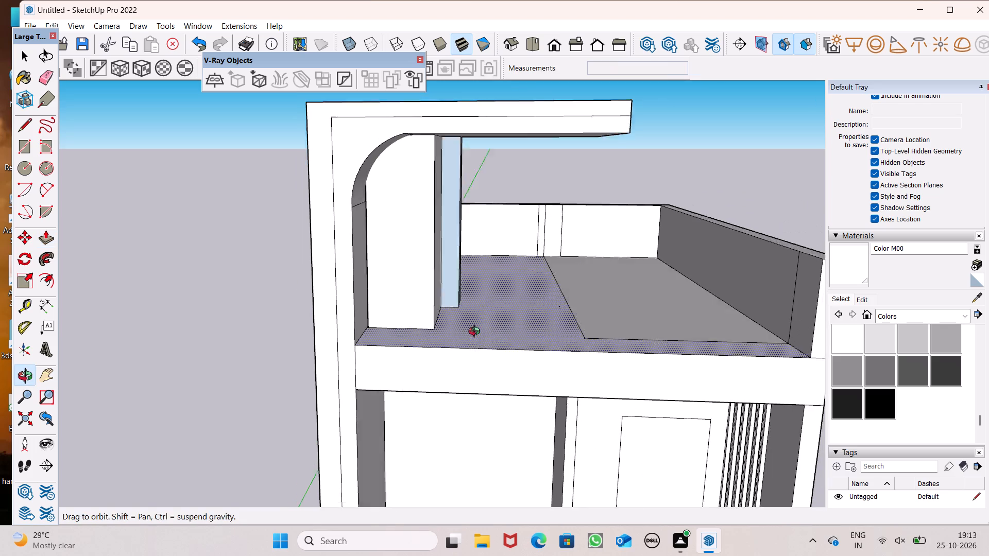
{"action": "middle_click_drag", "start_coordinate": [476, 333], "coordinate": [469, 336]}
{"action": "left_click", "coordinate": [850, 257]}
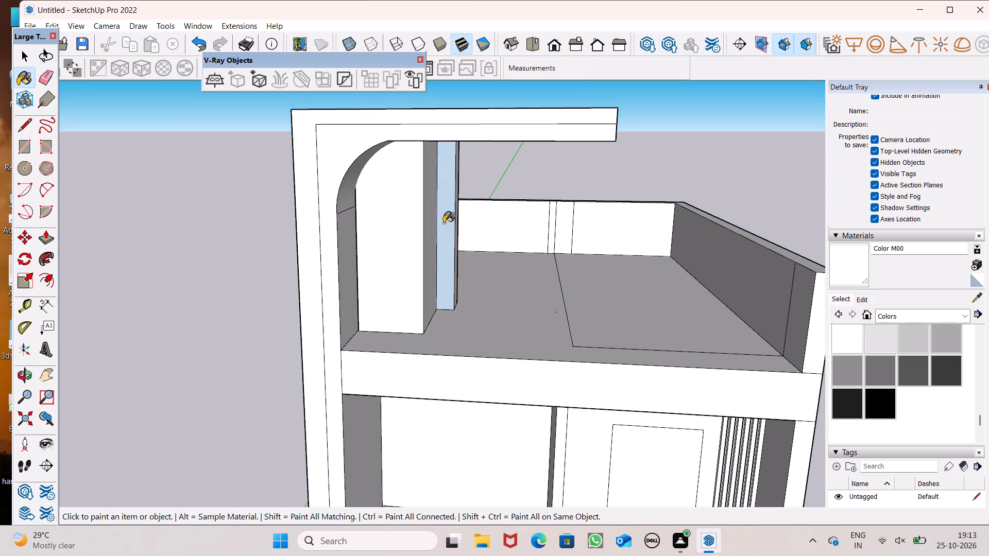
{"action": "left_click", "coordinate": [444, 223]}
{"action": "key", "text": "space"}
Draw a vertical line from top edge to base on the front rooftop column's face, close to its free edge.
{"action": "scroll", "coordinate": [484, 223], "scroll_direction": "down", "scroll_amount": 4}
{"action": "middle_click_drag", "start_coordinate": [492, 288], "coordinate": [524, 351]}
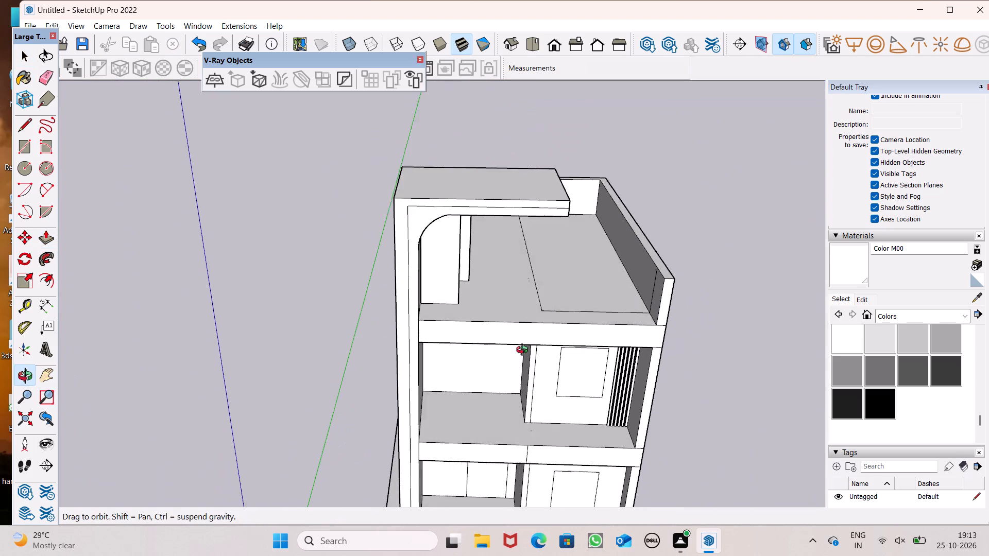
{"action": "middle_click_drag", "start_coordinate": [524, 351], "coordinate": [528, 345]}
{"action": "scroll", "coordinate": [518, 327], "scroll_direction": "up", "scroll_amount": 1}
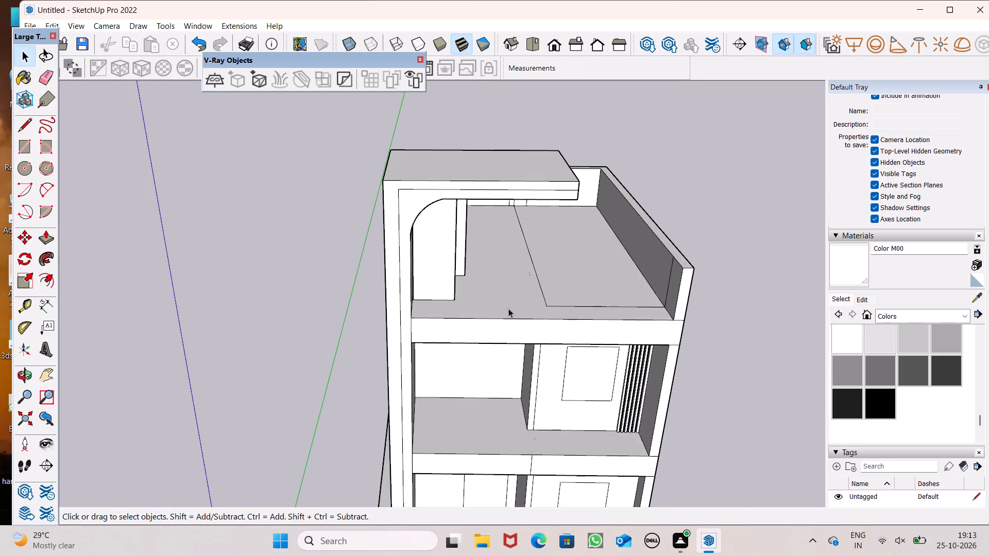
{"action": "scroll", "coordinate": [434, 229], "scroll_direction": "up", "scroll_amount": 5}
{"action": "middle_click_drag", "start_coordinate": [471, 207], "coordinate": [445, 134]}
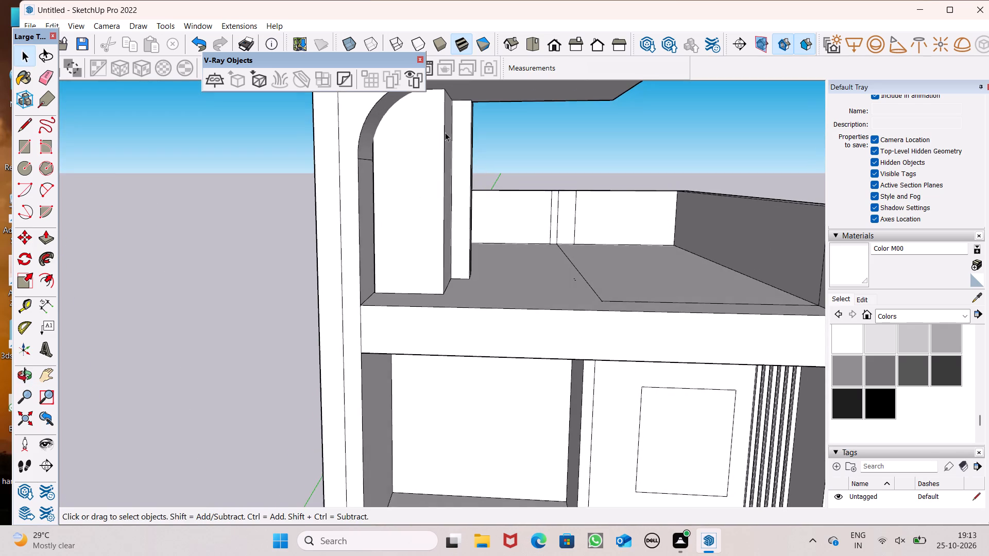
{"action": "scroll", "coordinate": [419, 164], "scroll_direction": "down", "scroll_amount": 5}
{"action": "scroll", "coordinate": [424, 68], "scroll_direction": "up", "scroll_amount": 7}
{"action": "scroll", "coordinate": [432, 119], "scroll_direction": "up", "scroll_amount": 2}
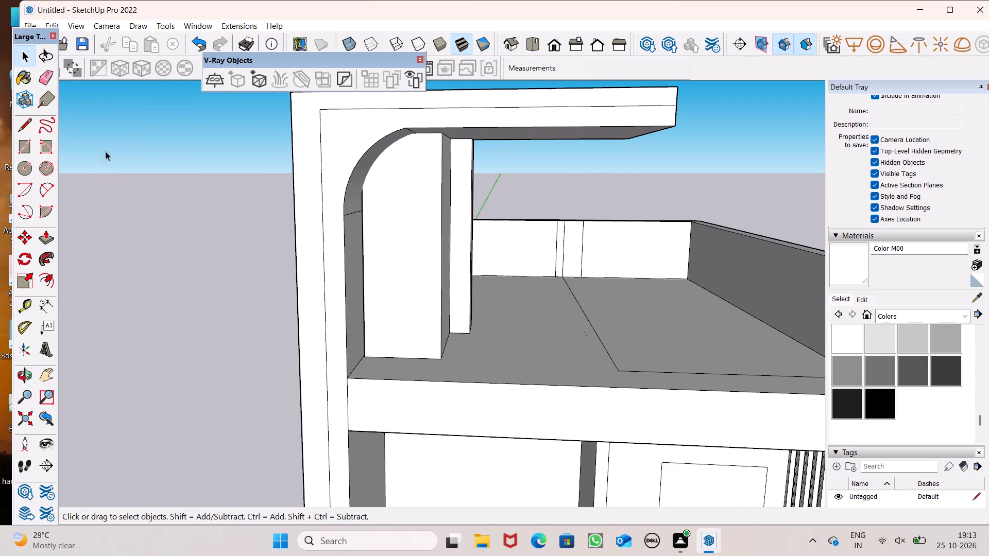
{"action": "left_click", "coordinate": [26, 127]}
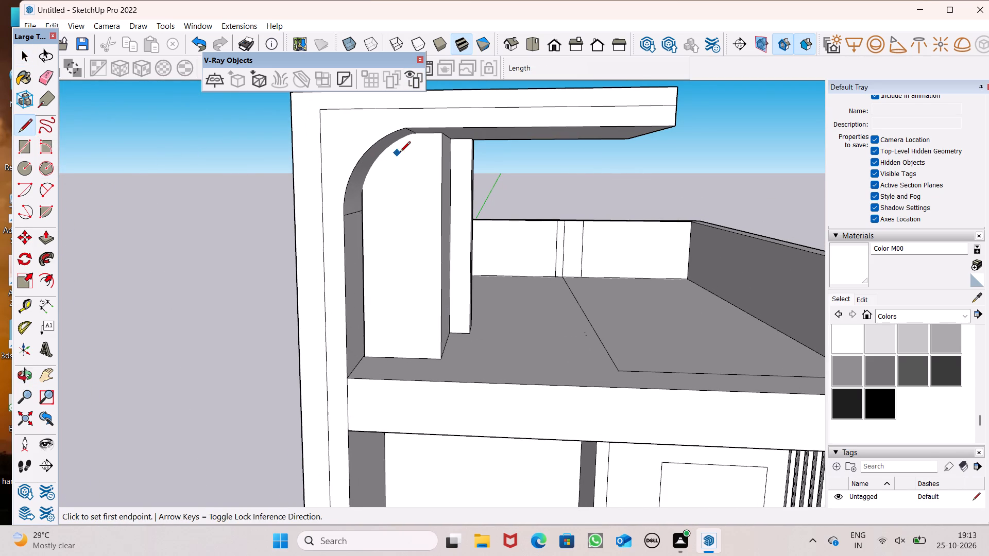
{"action": "scroll", "coordinate": [400, 153], "scroll_direction": "up", "scroll_amount": 5}
{"action": "scroll", "coordinate": [453, 122], "scroll_direction": "down", "scroll_amount": 1}
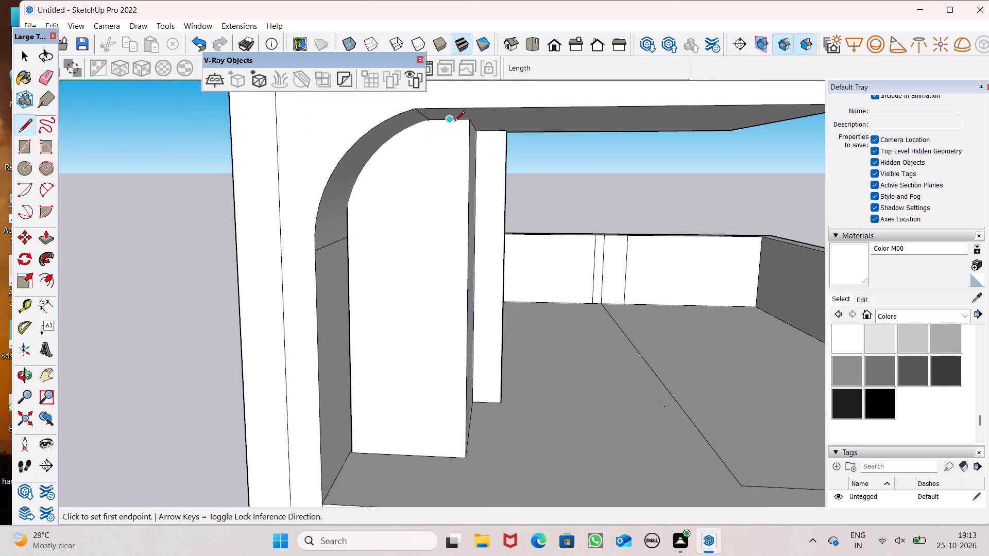
{"action": "scroll", "coordinate": [454, 122], "scroll_direction": "up", "scroll_amount": 6}
{"action": "left_click", "coordinate": [464, 118]}
{"action": "scroll", "coordinate": [461, 176], "scroll_direction": "down", "scroll_amount": 2}
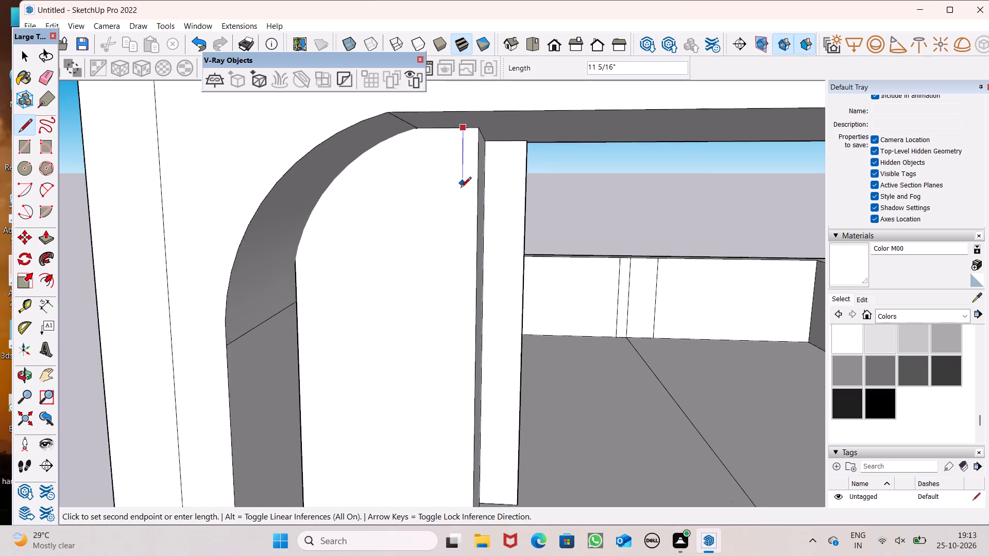
{"action": "scroll", "coordinate": [461, 188], "scroll_direction": "down", "scroll_amount": 2}
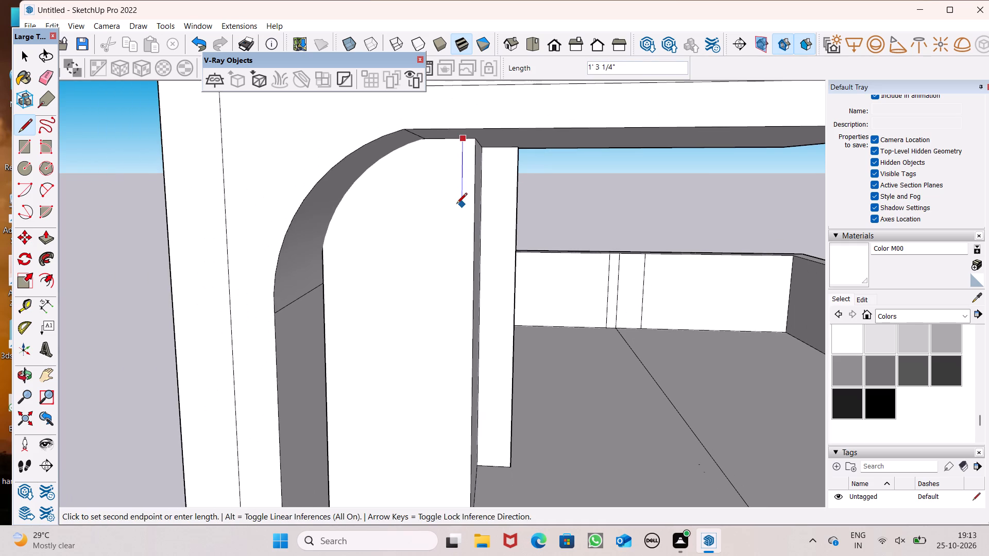
{"action": "scroll", "coordinate": [487, 217], "scroll_direction": "down", "scroll_amount": 1}
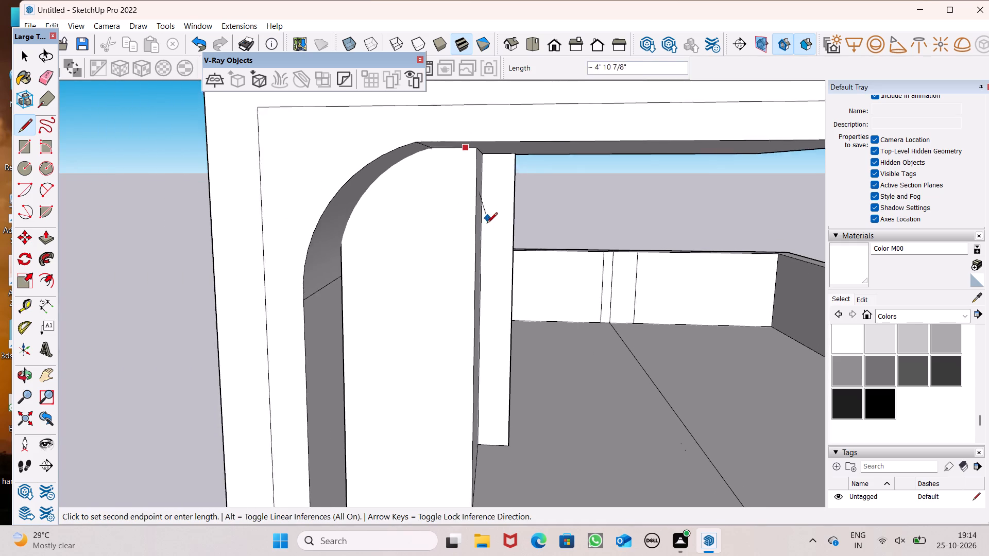
{"action": "scroll", "coordinate": [487, 224], "scroll_direction": "down", "scroll_amount": 1}
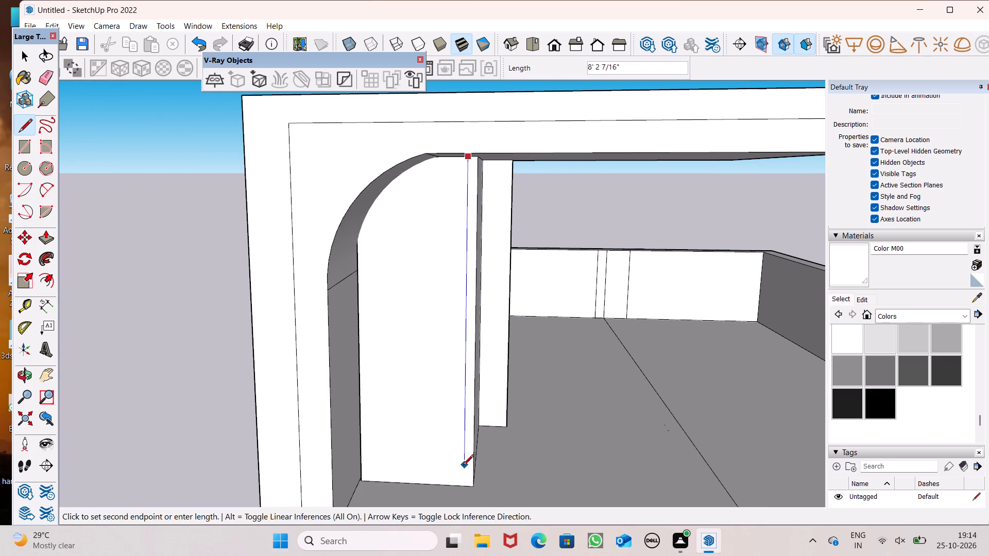
{"action": "scroll", "coordinate": [462, 482], "scroll_direction": "up", "scroll_amount": 5}
{"action": "left_click", "coordinate": [463, 494]}
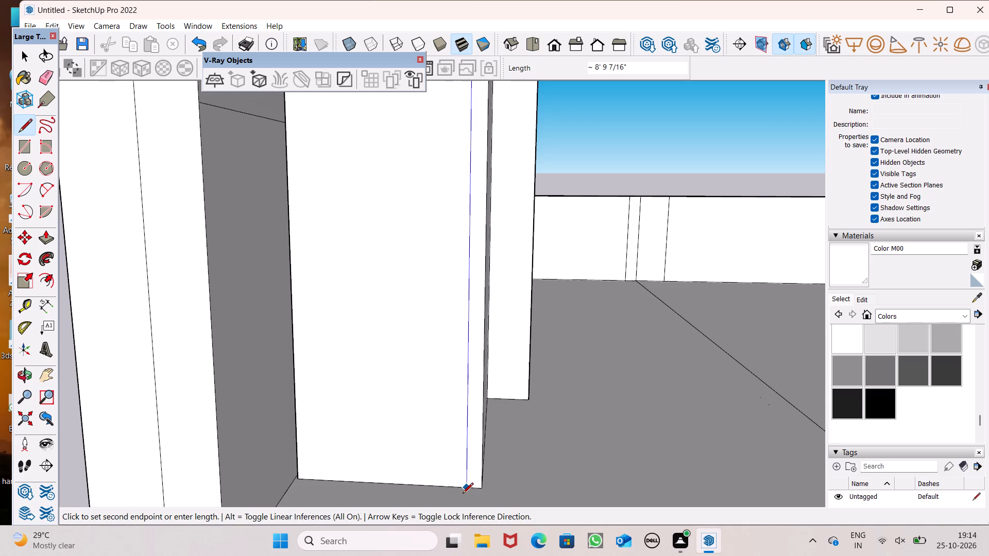
{"action": "scroll", "coordinate": [494, 492], "scroll_direction": "down", "scroll_amount": 4}
Copy the narrow edge strip about 5 1/4" across the column's front face toward the arch and array it as *5 copies.
{"action": "key", "text": "space"}
{"action": "double_click", "coordinate": [479, 479]}
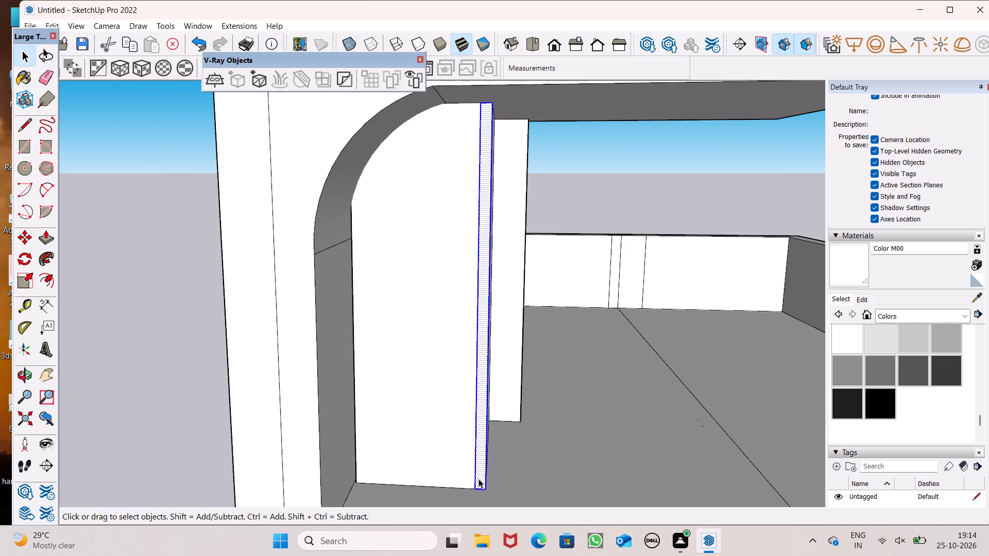
{"action": "key", "text": "m"}
{"action": "key", "text": "Return"}
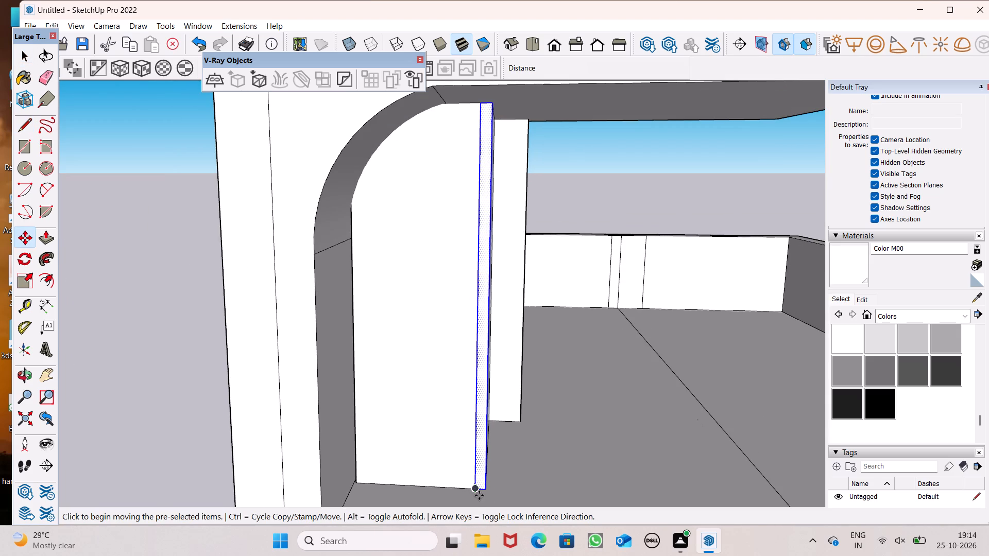
{"action": "left_click_drag", "start_coordinate": [473, 491], "coordinate": [456, 488]}
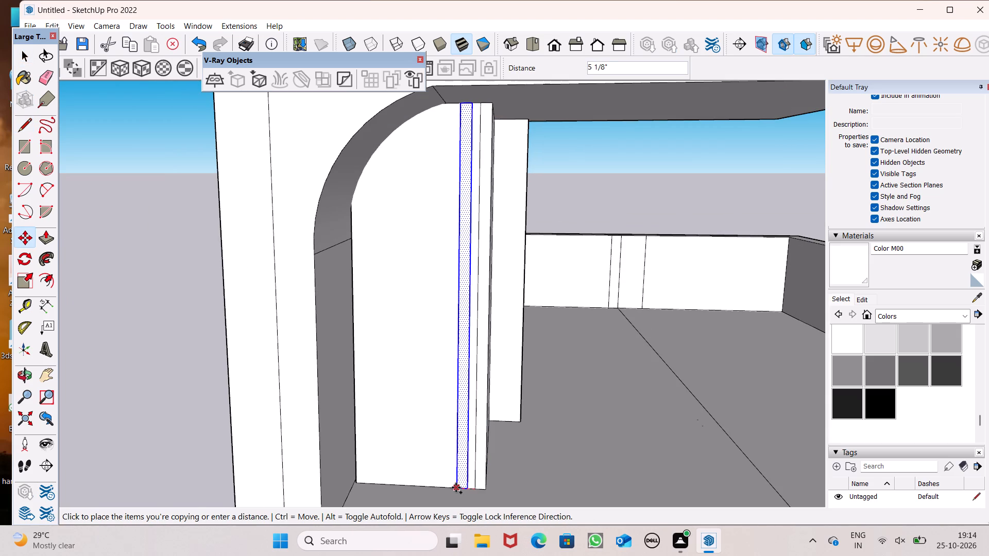
{"action": "left_click_drag", "start_coordinate": [456, 488], "coordinate": [456, 488]}
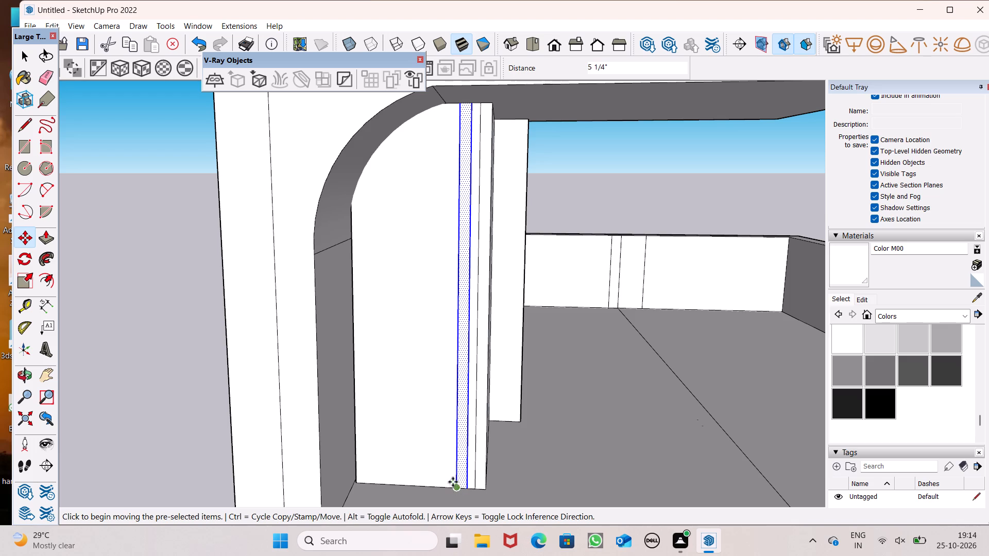
{"action": "key", "text": "shift+asterisk"}
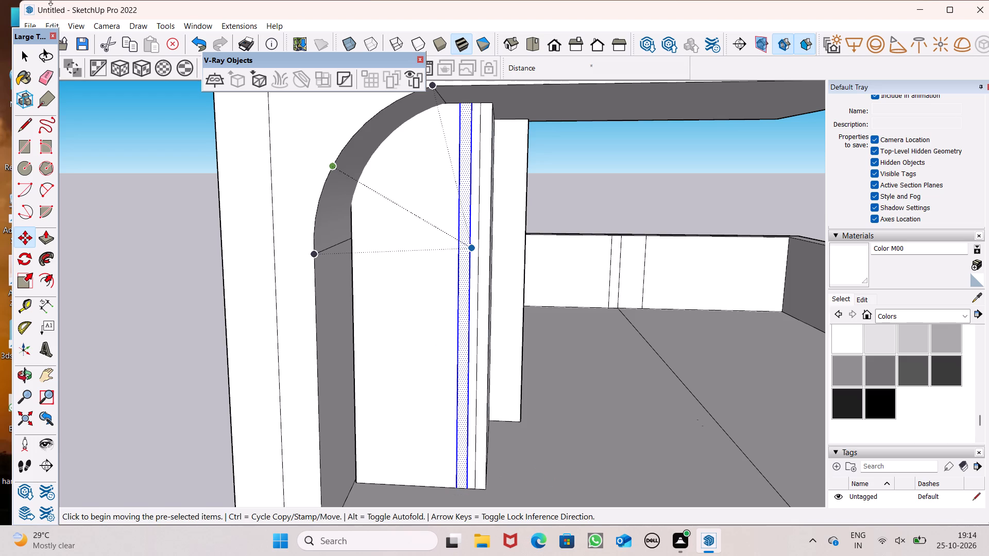
{"action": "key", "text": "5"}
{"action": "key", "text": "Return"}
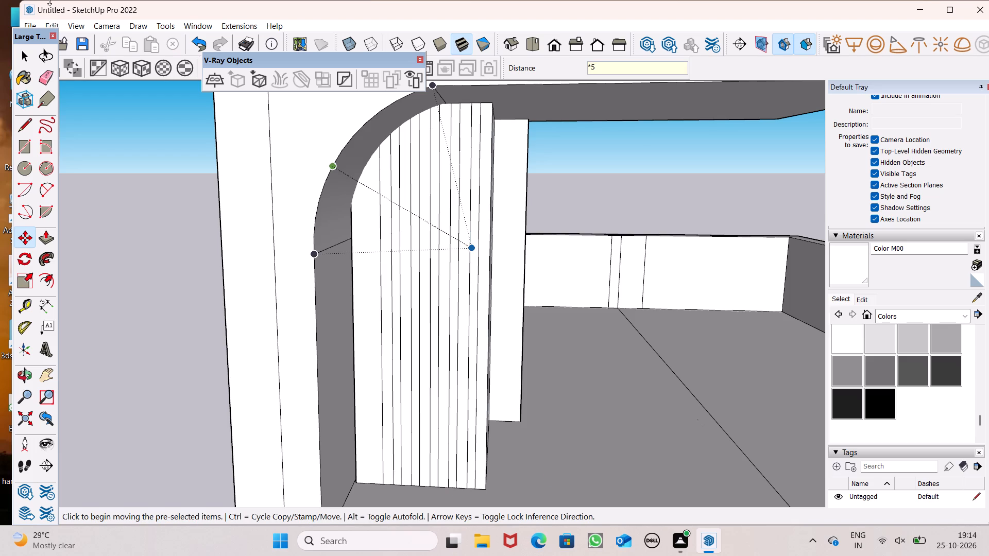
Copy the strip nearest the arch about 4 7/8" further toward the arch side of the column face.
{"action": "key", "text": "space"}
{"action": "scroll", "coordinate": [380, 307], "scroll_direction": "down", "scroll_amount": 9}
{"action": "scroll", "coordinate": [452, 356], "scroll_direction": "down", "scroll_amount": 4}
{"action": "scroll", "coordinate": [373, 336], "scroll_direction": "up", "scroll_amount": 8}
{"action": "scroll", "coordinate": [502, 381], "scroll_direction": "up", "scroll_amount": 5}
{"action": "scroll", "coordinate": [410, 414], "scroll_direction": "down", "scroll_amount": 4}
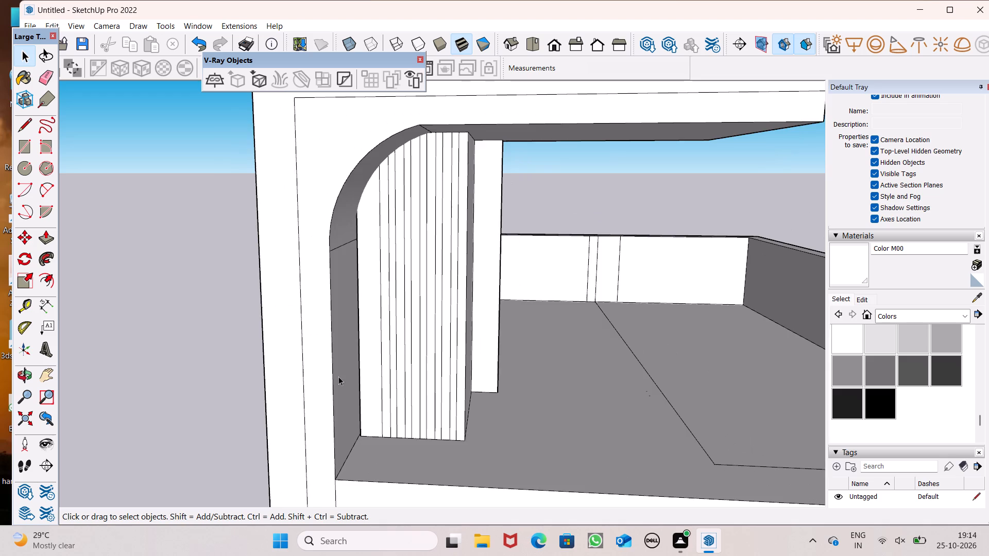
{"action": "scroll", "coordinate": [338, 373], "scroll_direction": "up", "scroll_amount": 5}
{"action": "double_click", "coordinate": [409, 466]}
{"action": "key", "text": "m"}
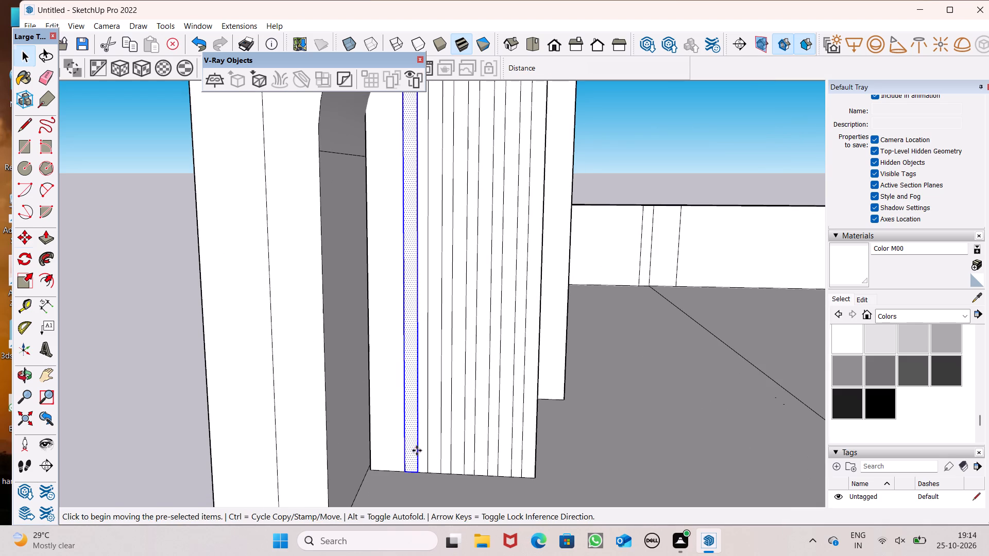
{"action": "key", "text": "Return"}
{"action": "left_click_drag", "start_coordinate": [418, 472], "coordinate": [393, 469]}
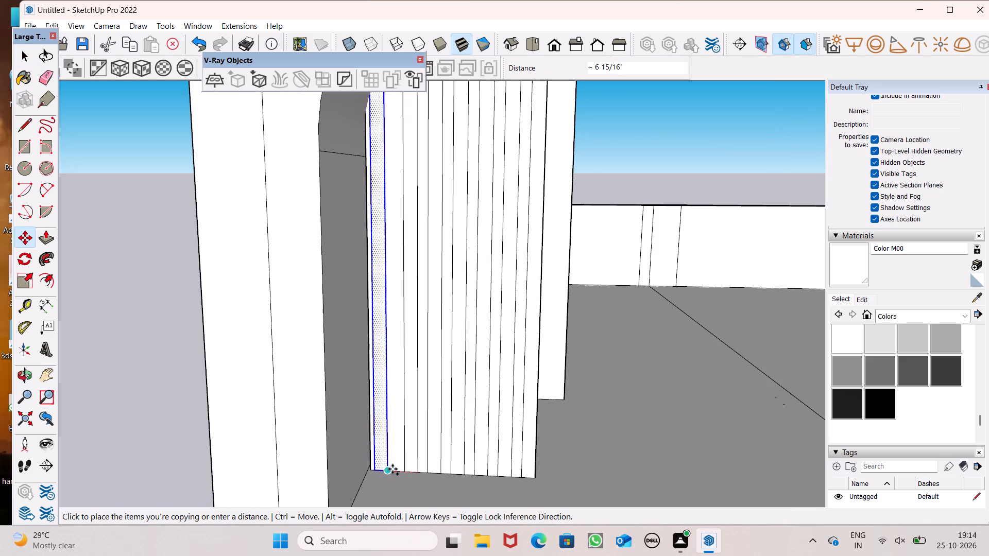
{"action": "left_click_drag", "start_coordinate": [393, 469], "coordinate": [397, 468]}
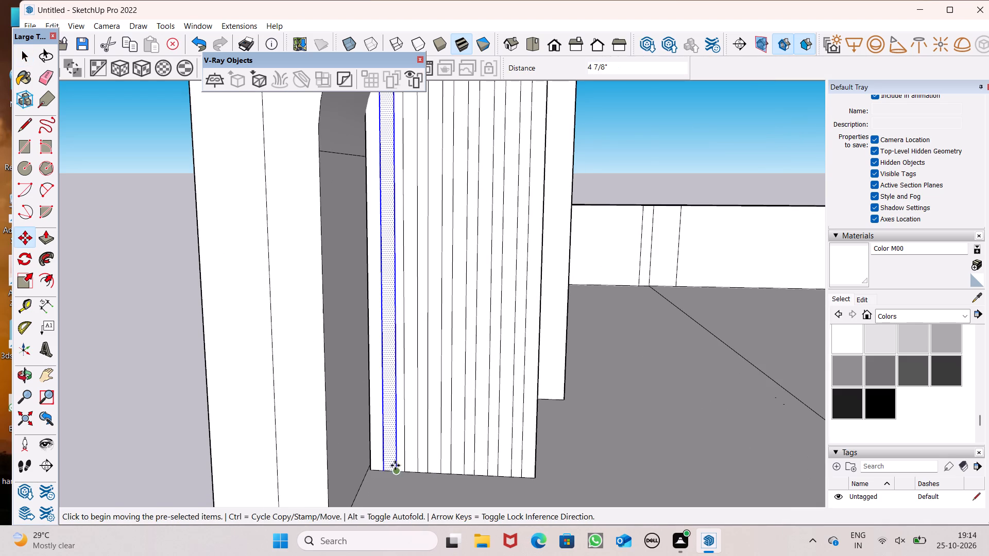
{"action": "scroll", "coordinate": [388, 447], "scroll_direction": "down", "scroll_amount": 3}
{"action": "key", "text": "space"}
{"action": "left_click", "coordinate": [231, 390]}
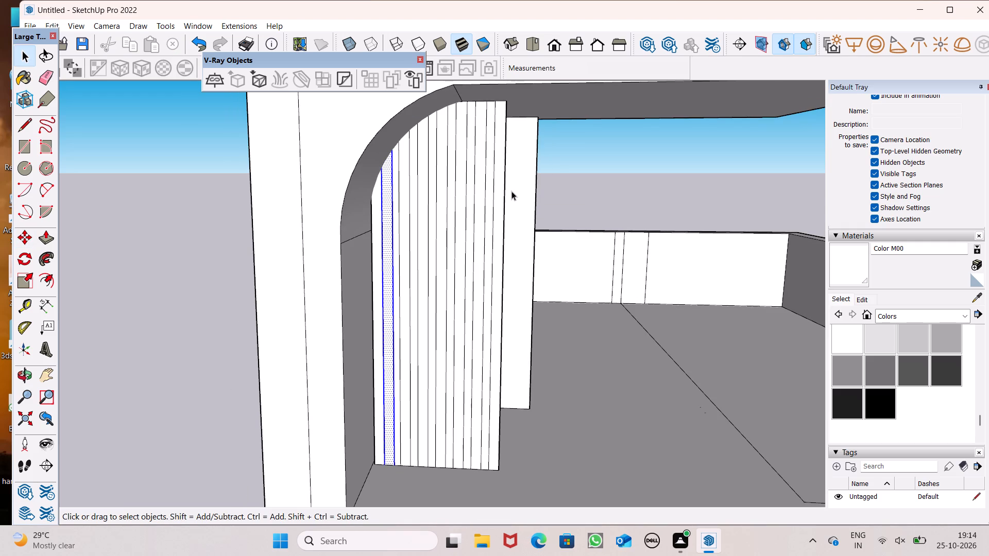
Pull the strip at the column's free edge forward about 3 3/8" with Push/Pull.
{"action": "scroll", "coordinate": [511, 190], "scroll_direction": "up", "scroll_amount": 2}
{"action": "scroll", "coordinate": [509, 188], "scroll_direction": "down", "scroll_amount": 2}
{"action": "scroll", "coordinate": [481, 228], "scroll_direction": "down", "scroll_amount": 2}
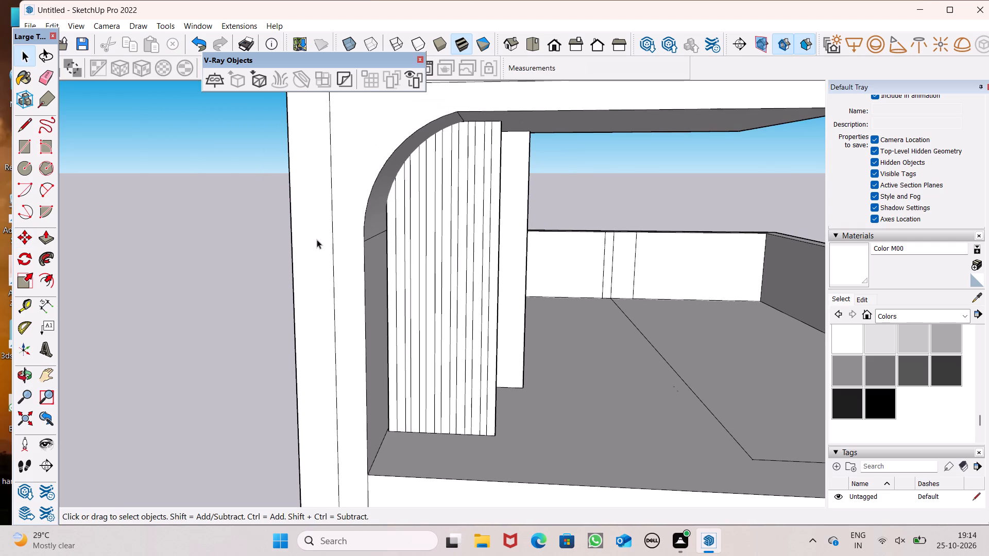
{"action": "left_click", "coordinate": [39, 241]}
{"action": "scroll", "coordinate": [200, 211], "scroll_direction": "down", "scroll_amount": 3}
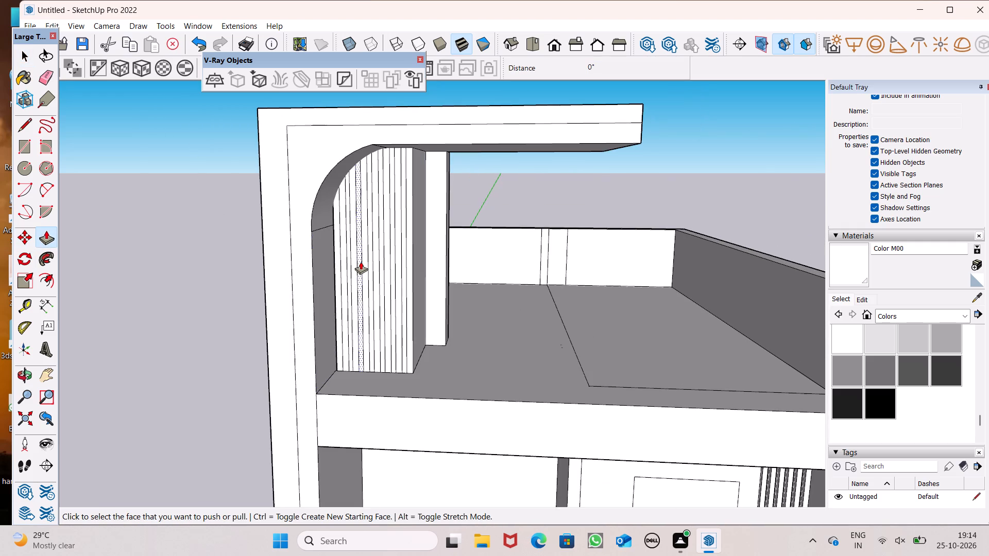
{"action": "scroll", "coordinate": [388, 362], "scroll_direction": "up", "scroll_amount": 7}
{"action": "scroll", "coordinate": [467, 401], "scroll_direction": "up", "scroll_amount": 4}
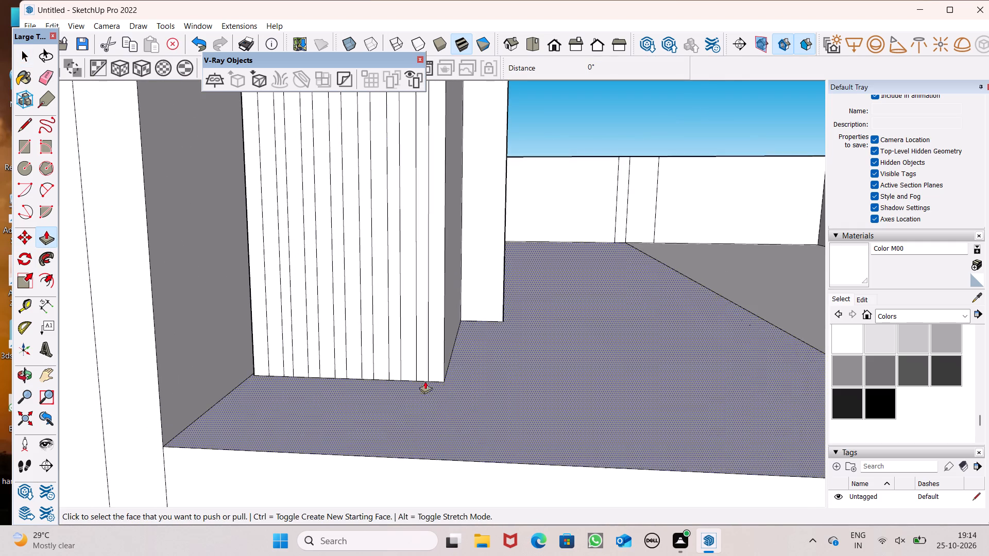
{"action": "left_click_drag", "start_coordinate": [433, 369], "coordinate": [432, 375]}
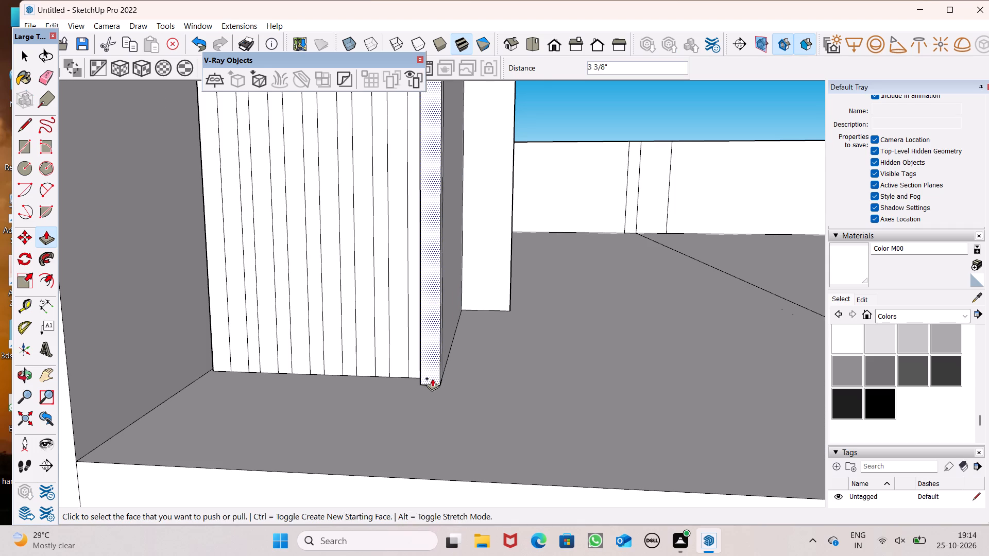
Pull the next three alternate strips forward level with the first slat, about 3 3/8".
{"action": "scroll", "coordinate": [432, 385], "scroll_direction": "down", "scroll_amount": 4}
{"action": "middle_click_drag", "start_coordinate": [428, 407], "coordinate": [315, 508]}
{"action": "scroll", "coordinate": [333, 440], "scroll_direction": "up", "scroll_amount": 7}
{"action": "scroll", "coordinate": [348, 400], "scroll_direction": "up", "scroll_amount": 3}
{"action": "middle_click_drag", "start_coordinate": [355, 412], "coordinate": [469, 433]}
{"action": "left_click_drag", "start_coordinate": [444, 384], "coordinate": [455, 401]}
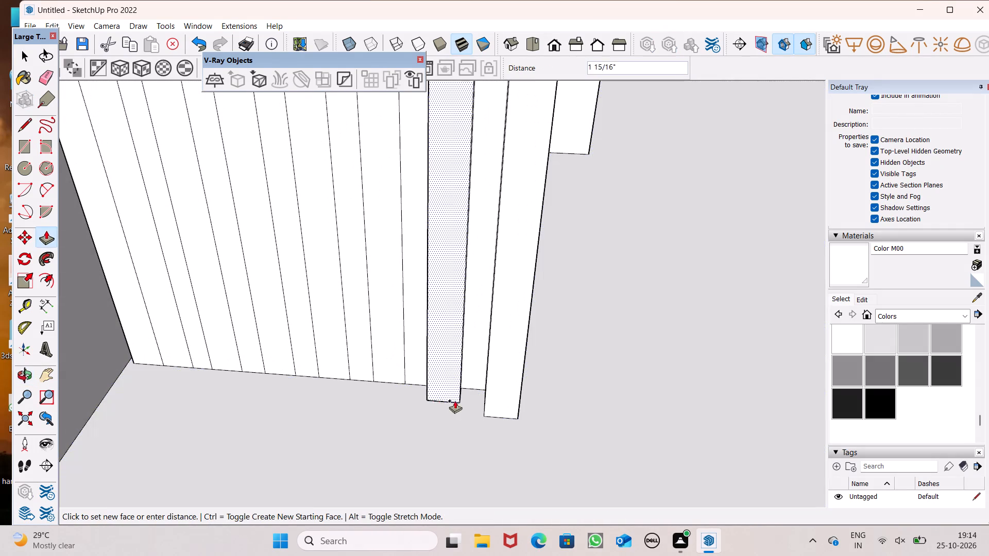
{"action": "left_click_drag", "start_coordinate": [455, 401], "coordinate": [485, 414]}
{"action": "left_click_drag", "start_coordinate": [391, 370], "coordinate": [394, 395]}
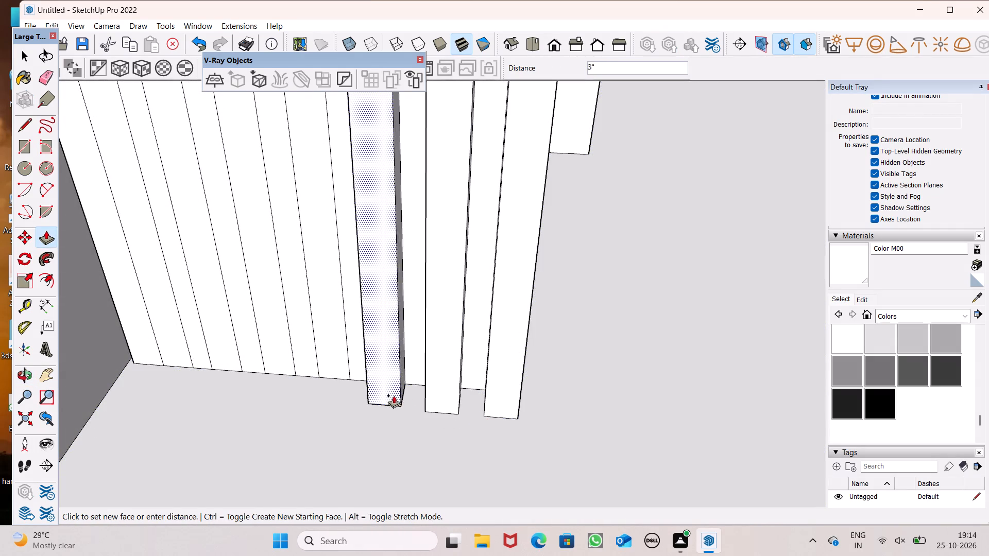
{"action": "left_click_drag", "start_coordinate": [394, 395], "coordinate": [429, 409]}
{"action": "left_click_drag", "start_coordinate": [329, 368], "coordinate": [377, 403]}
Pull the remaining three alternate strips toward the arch forward about 3 3/8", level with the other slats.
{"action": "left_click_drag", "start_coordinate": [276, 361], "coordinate": [303, 388]}
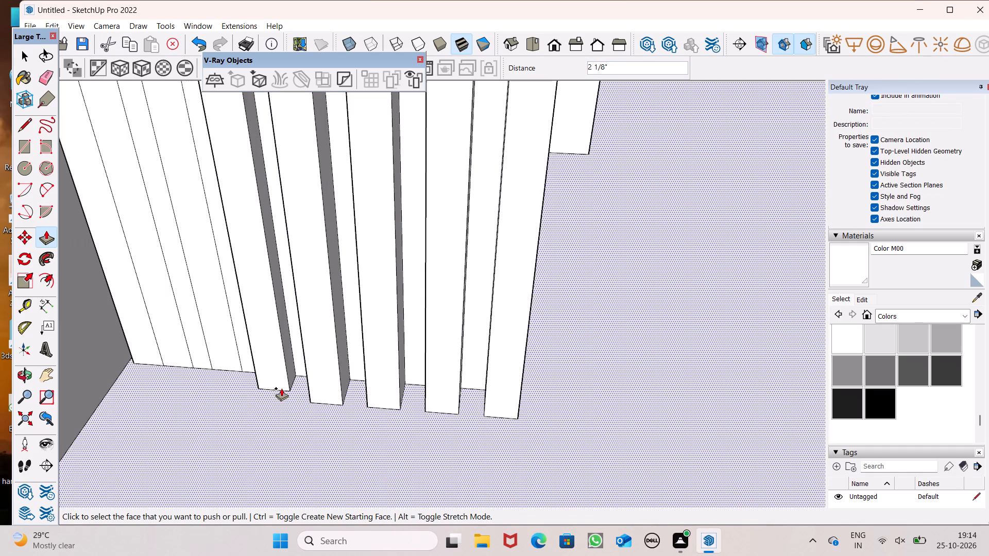
{"action": "left_click_drag", "start_coordinate": [274, 388], "coordinate": [308, 401]}
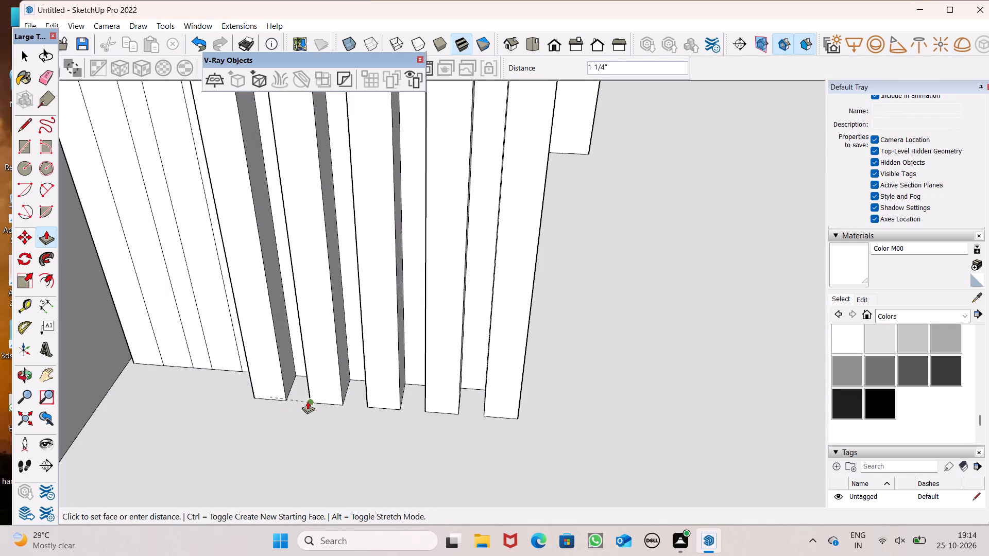
{"action": "left_click_drag", "start_coordinate": [308, 401], "coordinate": [309, 401]}
{"action": "left_click_drag", "start_coordinate": [235, 366], "coordinate": [250, 386]}
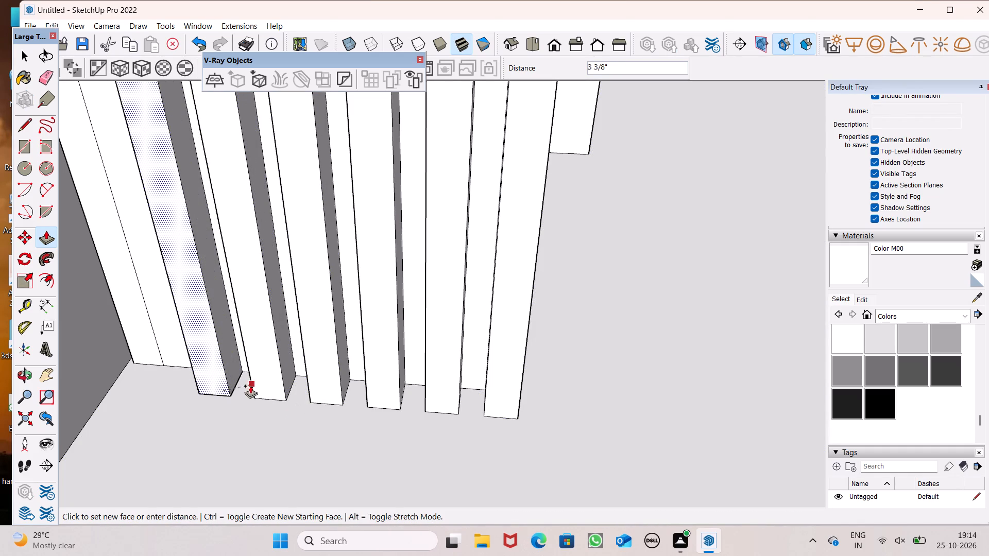
{"action": "left_click_drag", "start_coordinate": [250, 386], "coordinate": [259, 393]}
{"action": "left_click_drag", "start_coordinate": [175, 354], "coordinate": [186, 392]}
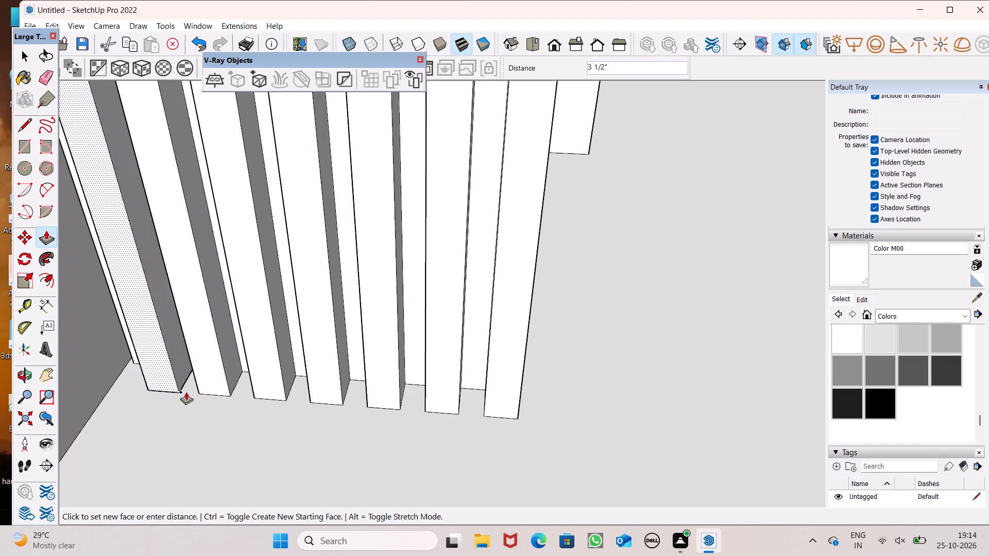
{"action": "left_click_drag", "start_coordinate": [186, 392], "coordinate": [201, 394]}
Examine the slatted rooftop column under the curved overhang together with the front elevation.
{"action": "scroll", "coordinate": [227, 363], "scroll_direction": "down", "scroll_amount": 19}
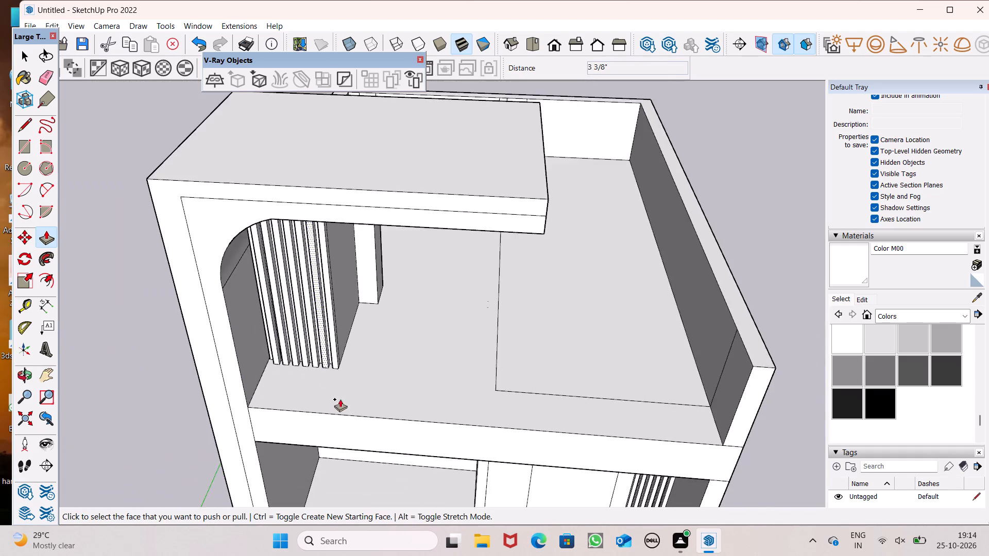
{"action": "scroll", "coordinate": [344, 388], "scroll_direction": "up", "scroll_amount": 1}
{"action": "middle_click_drag", "start_coordinate": [348, 385], "coordinate": [358, 296]}
{"action": "key", "text": "space"}
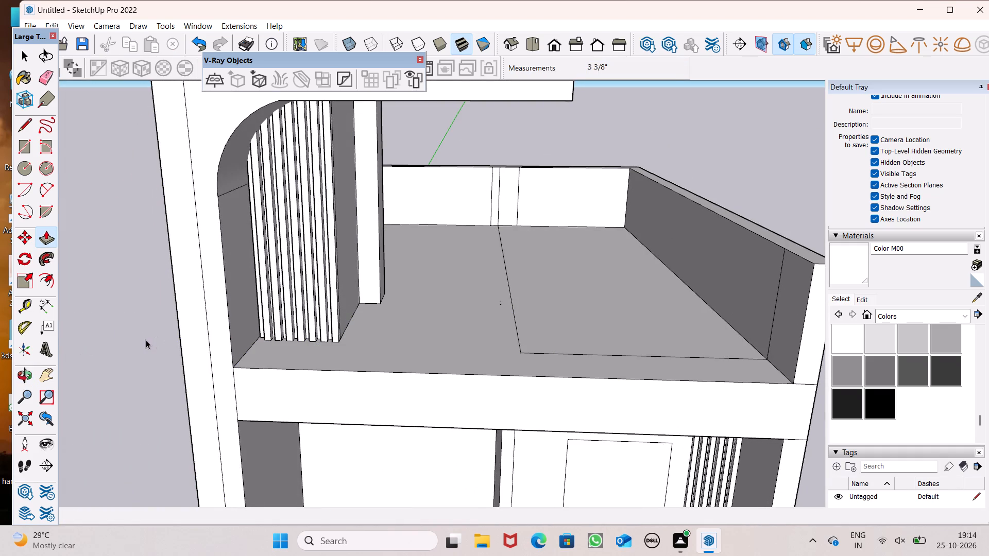
{"action": "scroll", "coordinate": [146, 340], "scroll_direction": "down", "scroll_amount": 5}
{"action": "middle_click_drag", "start_coordinate": [347, 448], "coordinate": [399, 378]}
{"action": "scroll", "coordinate": [400, 378], "scroll_direction": "down", "scroll_amount": 3}
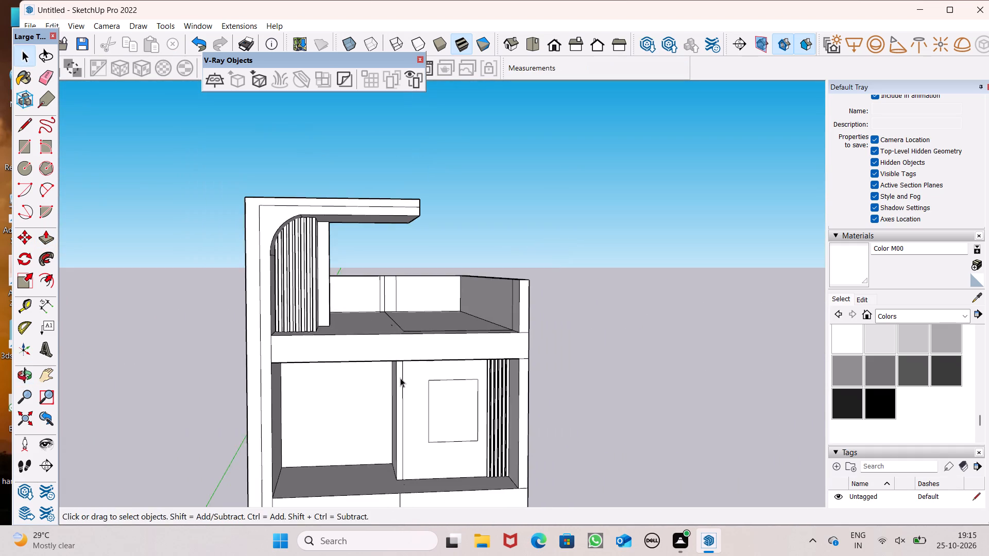
Examine the curved overhang, slatted rooftop column and front elevation from above, below and the side.
{"action": "middle_click_drag", "start_coordinate": [400, 378], "coordinate": [371, 385]}
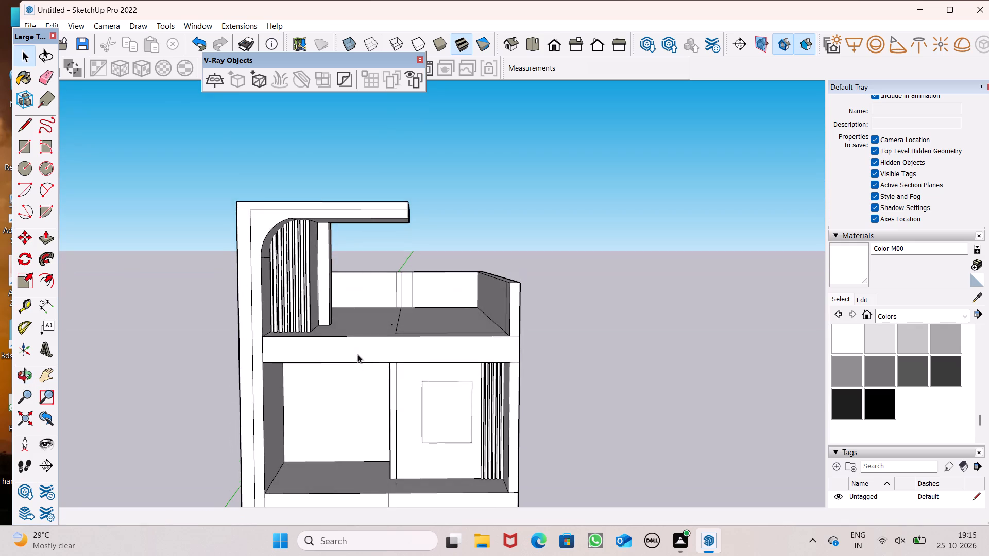
{"action": "scroll", "coordinate": [359, 339], "scroll_direction": "down", "scroll_amount": 2}
{"action": "middle_click_drag", "start_coordinate": [365, 343], "coordinate": [399, 423]}
{"action": "scroll", "coordinate": [330, 375], "scroll_direction": "down", "scroll_amount": 2}
{"action": "middle_click_drag", "start_coordinate": [343, 374], "coordinate": [344, 364]}
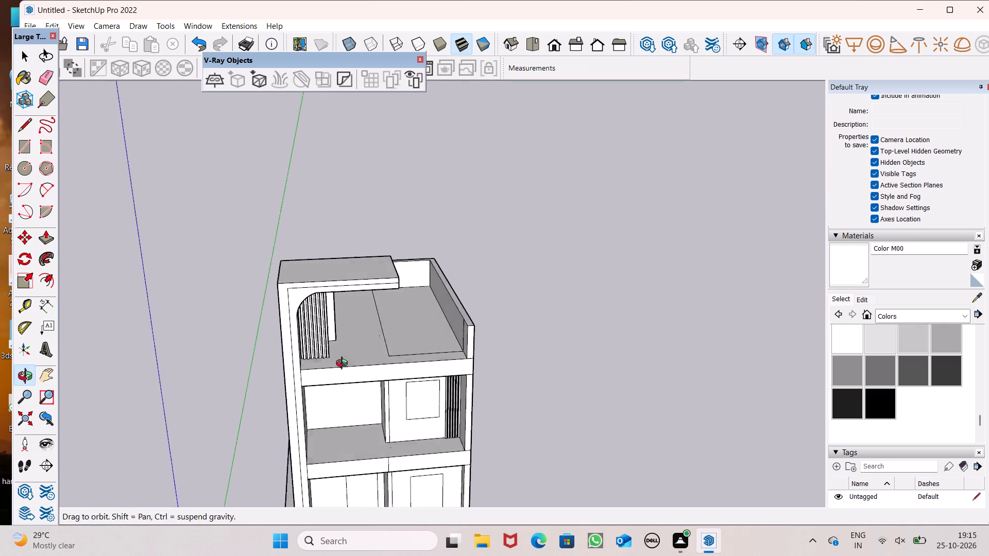
{"action": "middle_click_drag", "start_coordinate": [344, 364], "coordinate": [212, 272]}
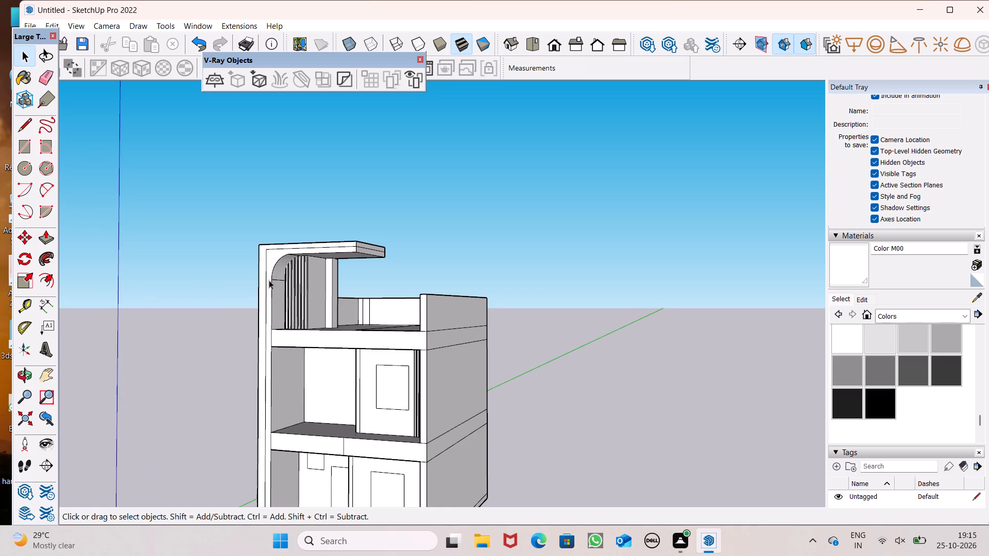
{"action": "middle_click_drag", "start_coordinate": [295, 288], "coordinate": [384, 160]}
{"action": "scroll", "coordinate": [384, 160], "scroll_direction": "up", "scroll_amount": 1}
{"action": "middle_click_drag", "start_coordinate": [384, 160], "coordinate": [406, 125]}
{"action": "scroll", "coordinate": [391, 161], "scroll_direction": "up", "scroll_amount": 4}
Draw a line about 8' 3" long from front to back across the overhang's underside, just inside its free end.
{"action": "left_click", "coordinate": [26, 149]}
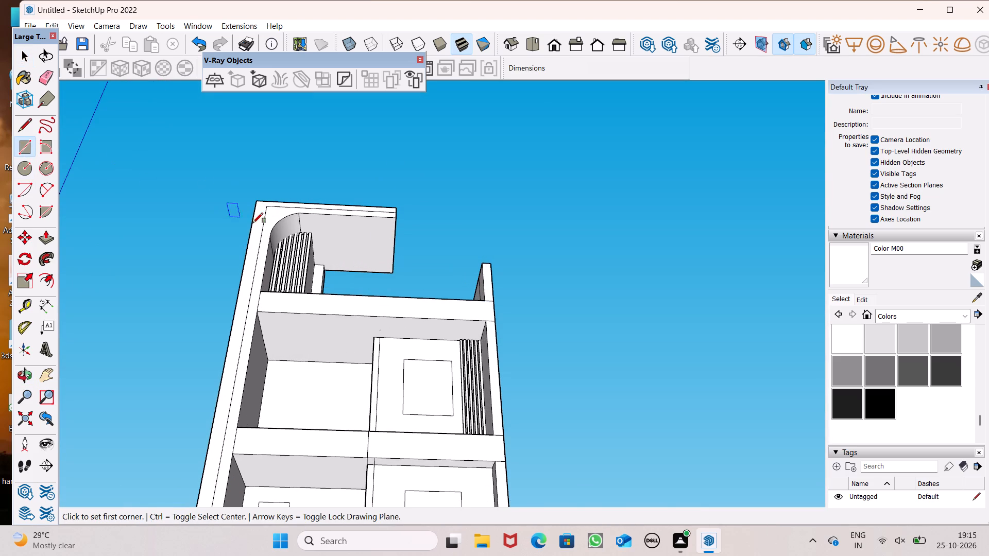
{"action": "scroll", "coordinate": [362, 254], "scroll_direction": "up", "scroll_amount": 6}
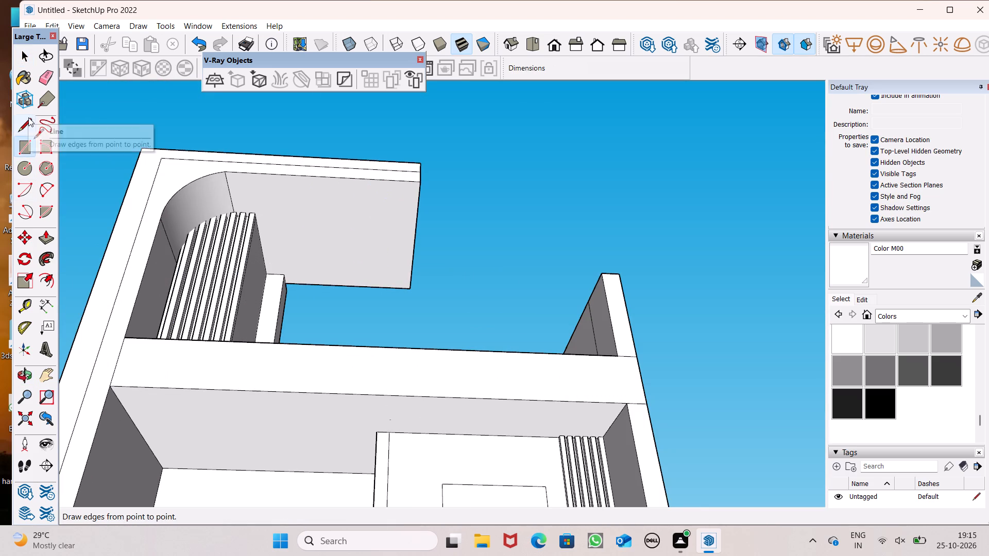
{"action": "left_click", "coordinate": [28, 120]}
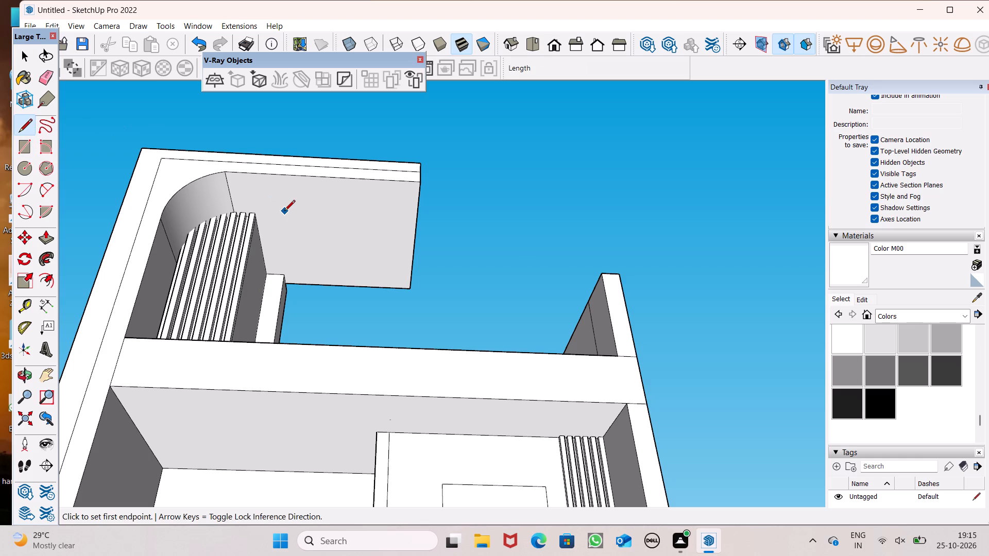
{"action": "middle_click_drag", "start_coordinate": [429, 256], "coordinate": [445, 287]}
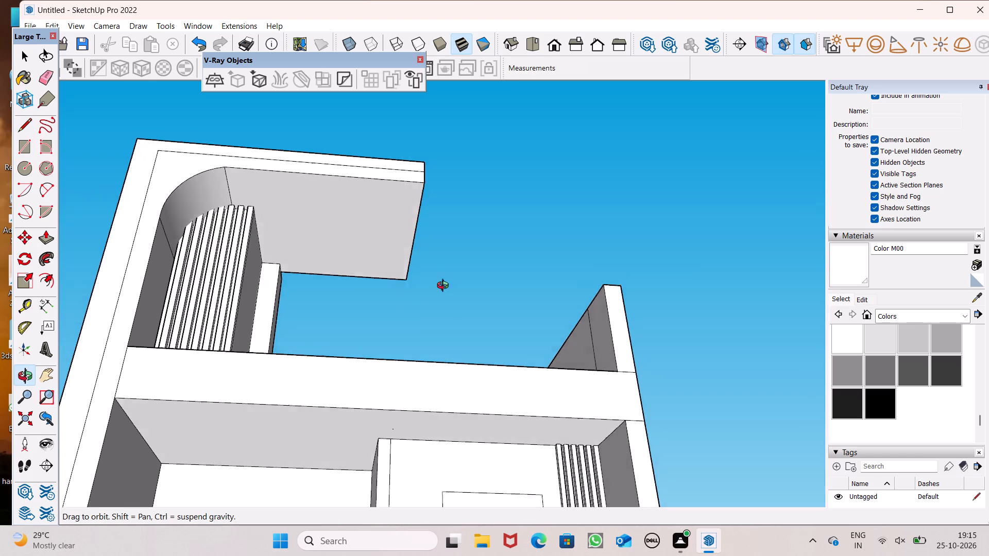
{"action": "middle_click_drag", "start_coordinate": [445, 287], "coordinate": [434, 347]}
{"action": "scroll", "coordinate": [384, 252], "scroll_direction": "down", "scroll_amount": 2}
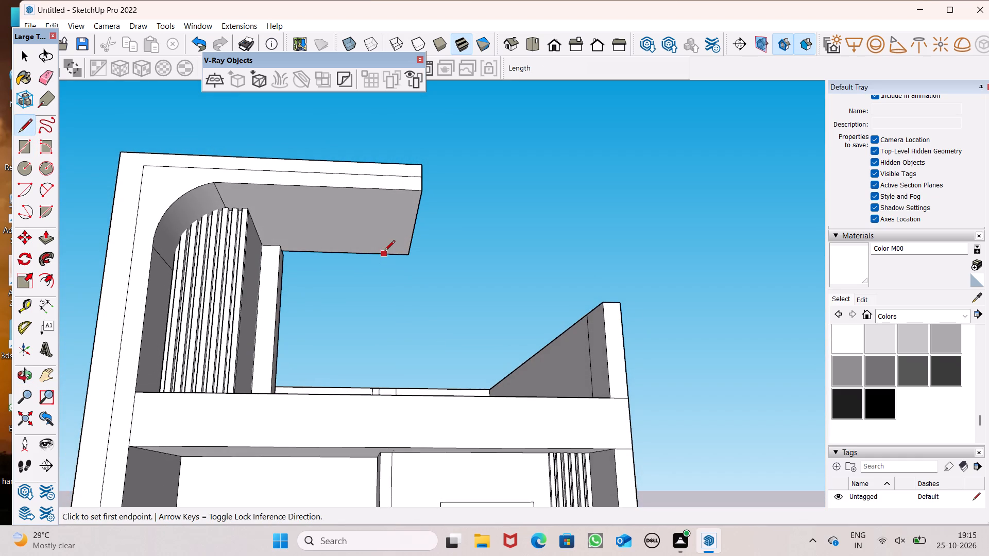
{"action": "scroll", "coordinate": [384, 252], "scroll_direction": "down", "scroll_amount": 1}
{"action": "middle_click_drag", "start_coordinate": [384, 292], "coordinate": [364, 477]}
{"action": "scroll", "coordinate": [364, 477], "scroll_direction": "up", "scroll_amount": 1}
{"action": "scroll", "coordinate": [362, 359], "scroll_direction": "up", "scroll_amount": 3}
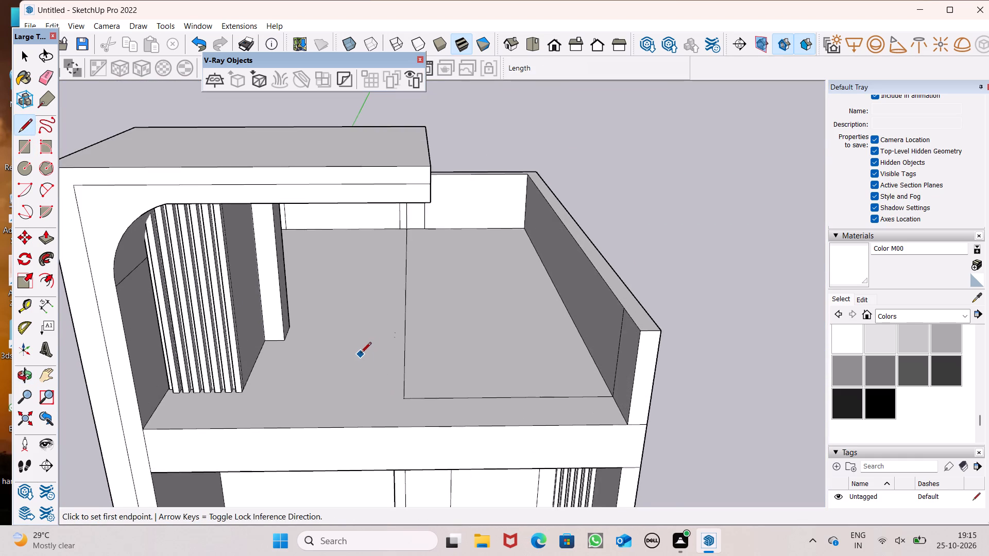
{"action": "middle_click_drag", "start_coordinate": [372, 320], "coordinate": [398, 200]}
{"action": "scroll", "coordinate": [372, 320], "scroll_direction": "up", "scroll_amount": 1}
{"action": "scroll", "coordinate": [379, 251], "scroll_direction": "down", "scroll_amount": 5}
{"action": "scroll", "coordinate": [386, 131], "scroll_direction": "up", "scroll_amount": 7}
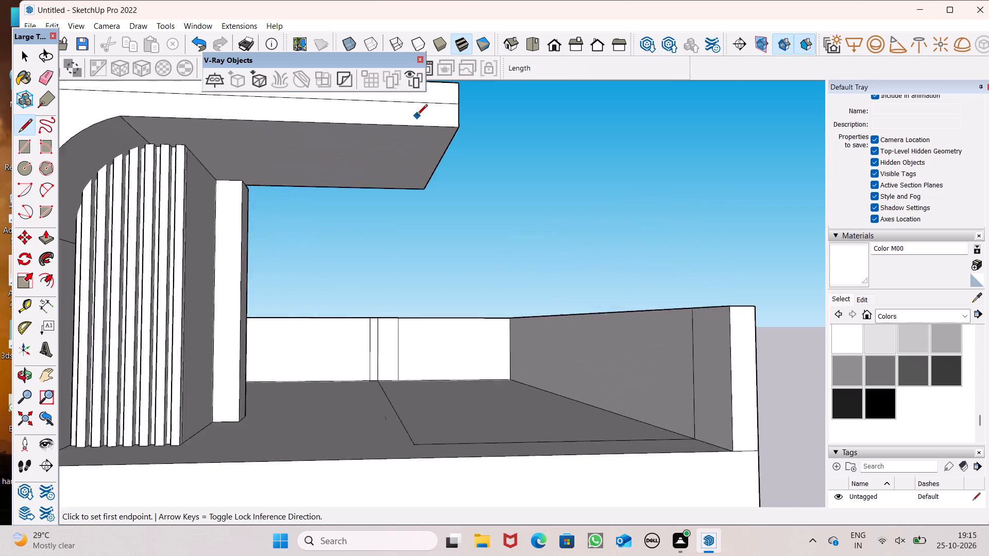
{"action": "scroll", "coordinate": [417, 116], "scroll_direction": "up", "scroll_amount": 1}
{"action": "middle_click_drag", "start_coordinate": [420, 132], "coordinate": [435, 80]}
{"action": "scroll", "coordinate": [436, 157], "scroll_direction": "up", "scroll_amount": 1}
{"action": "scroll", "coordinate": [438, 185], "scroll_direction": "down", "scroll_amount": 6}
{"action": "scroll", "coordinate": [455, 126], "scroll_direction": "up", "scroll_amount": 9}
{"action": "middle_click_drag", "start_coordinate": [412, 166], "coordinate": [420, 133]}
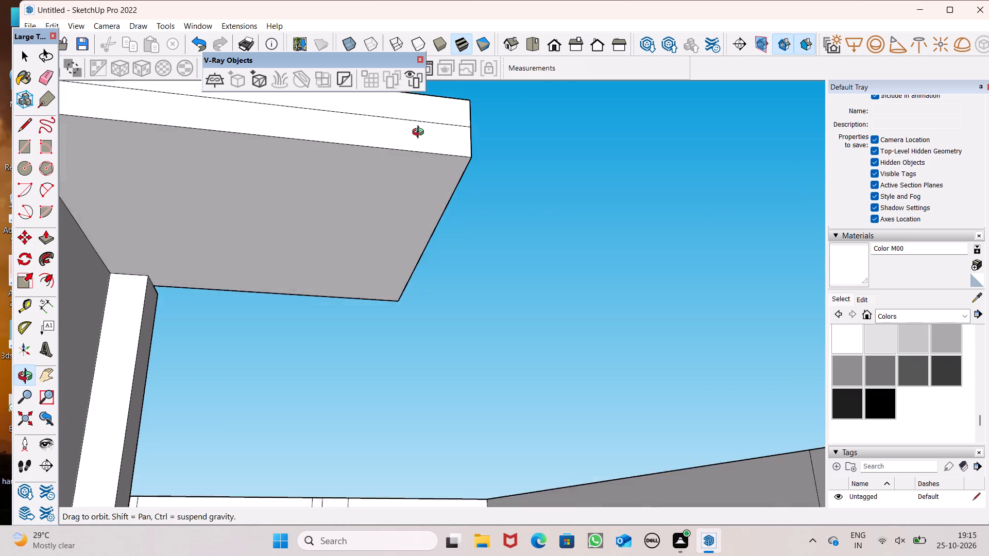
{"action": "middle_click_drag", "start_coordinate": [420, 133], "coordinate": [420, 97]}
{"action": "scroll", "coordinate": [429, 128], "scroll_direction": "up", "scroll_amount": 6}
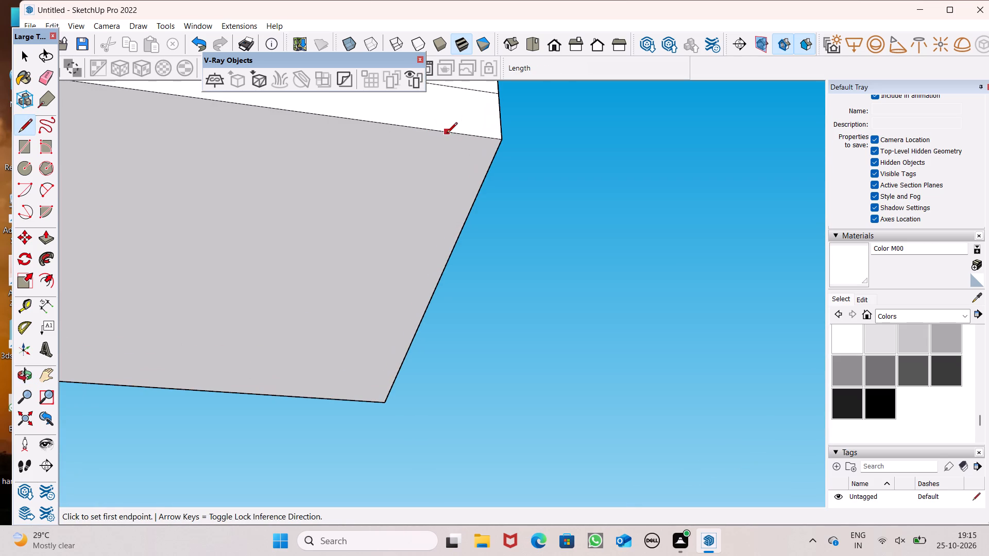
{"action": "left_click", "coordinate": [447, 134]}
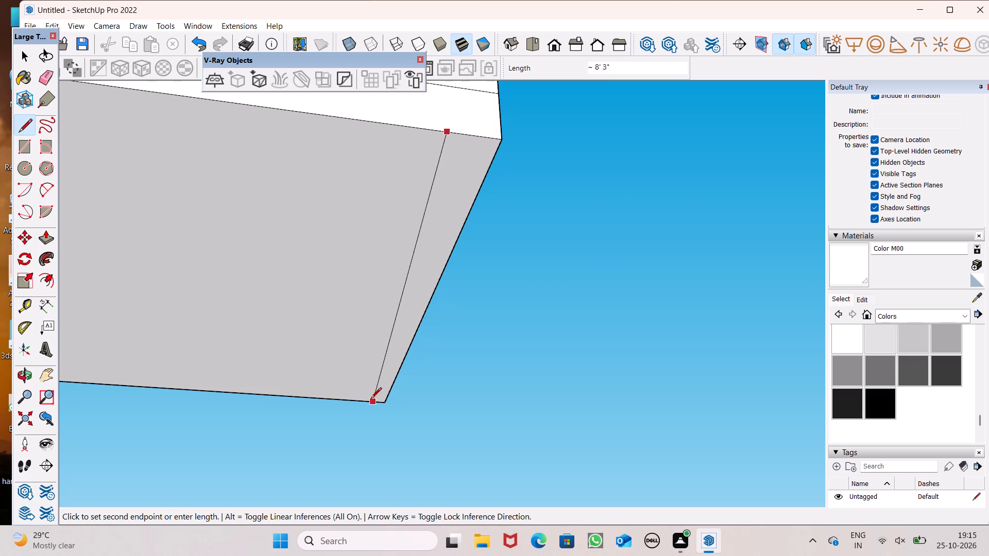
{"action": "left_click", "coordinate": [355, 403]}
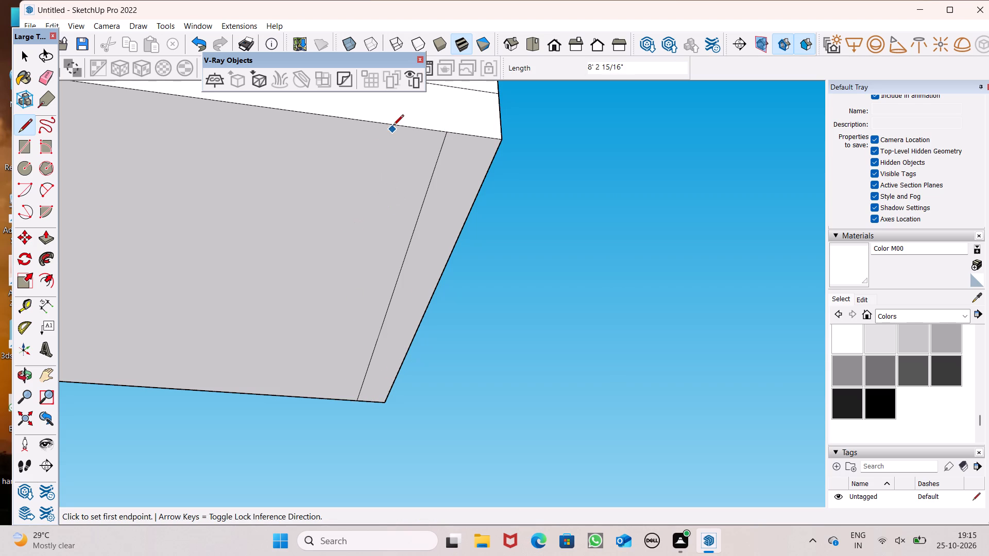
Outline two small column footprints against that line, one at the underside's front edge about 7 5/16" wide and one at its rear edge.
{"action": "left_click", "coordinate": [387, 128]}
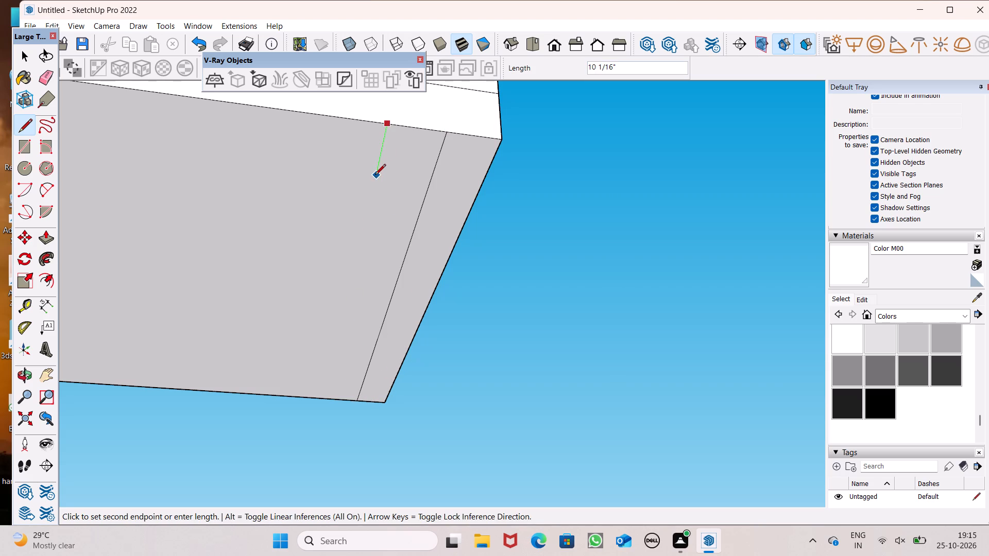
{"action": "left_click", "coordinate": [375, 181]}
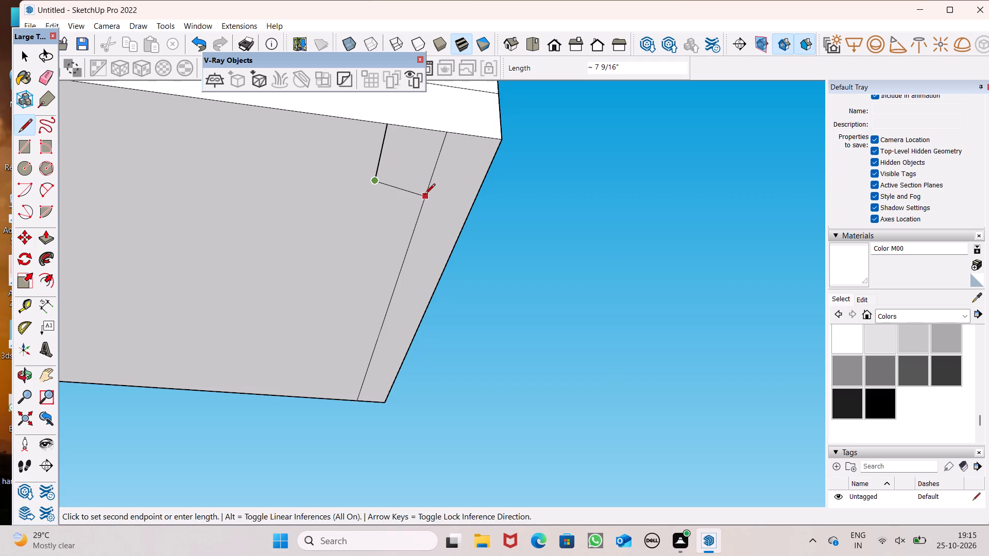
{"action": "left_click", "coordinate": [428, 192]}
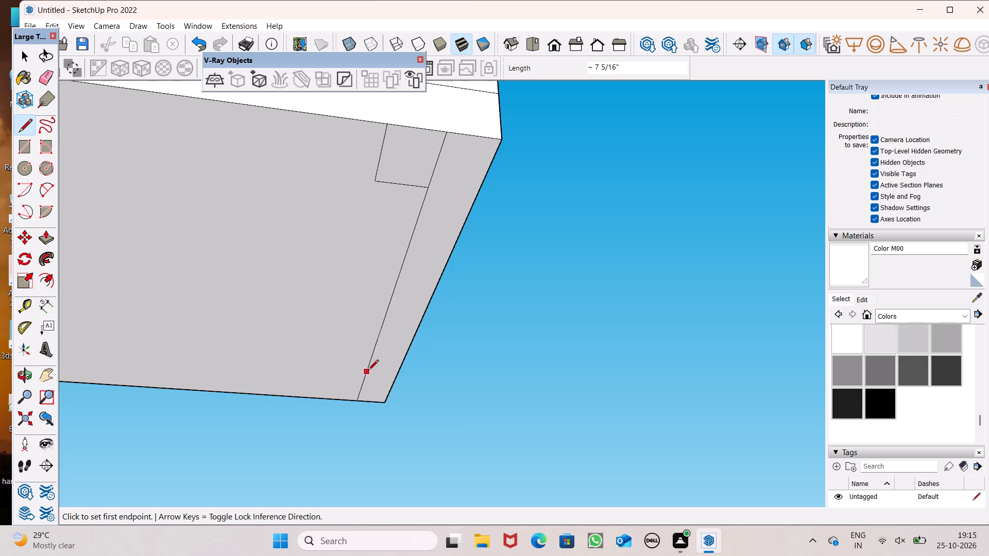
{"action": "left_click_drag", "start_coordinate": [367, 365], "coordinate": [362, 365]}
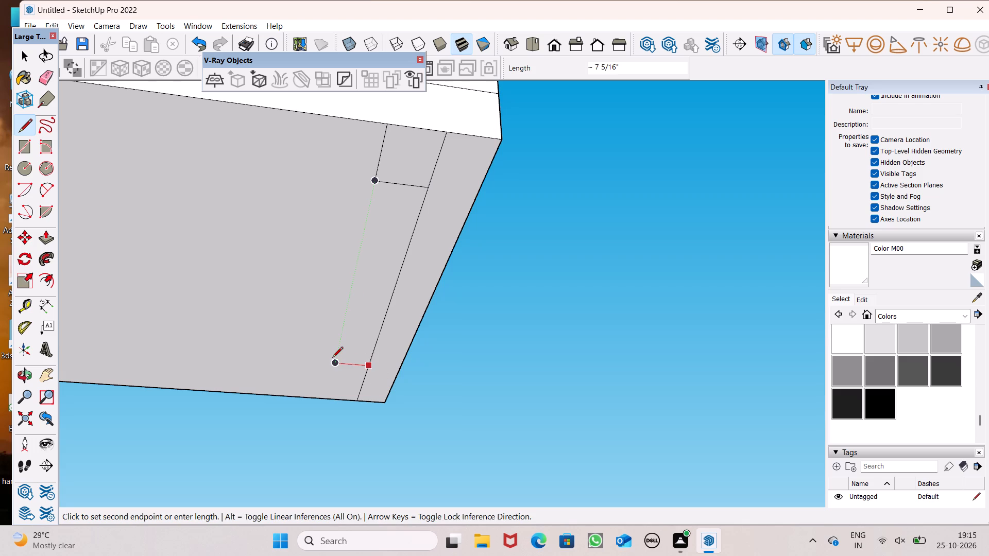
{"action": "left_click", "coordinate": [332, 358]}
{"action": "left_click_drag", "start_coordinate": [332, 399], "coordinate": [328, 393]}
{"action": "scroll", "coordinate": [316, 266], "scroll_direction": "down", "scroll_amount": 4}
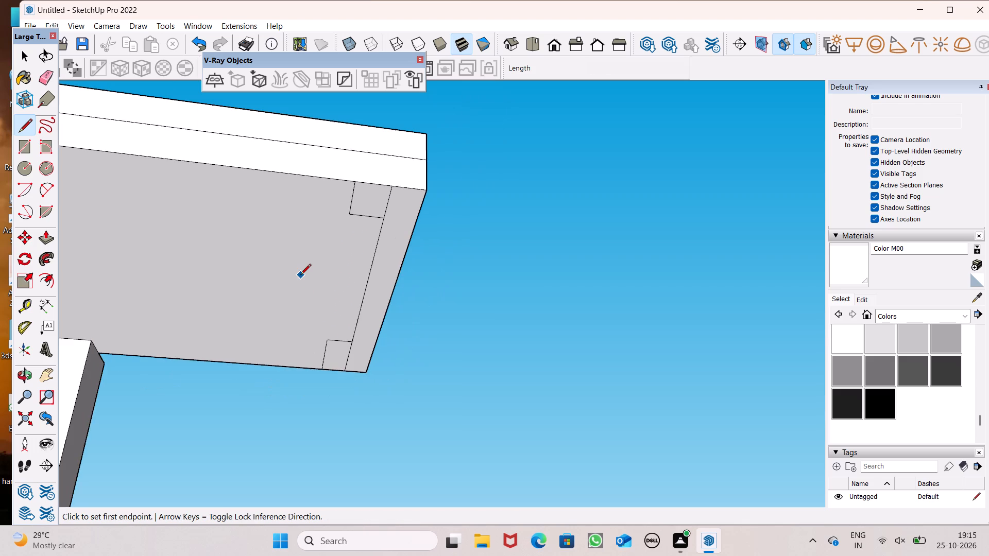
Erase the line segment joining the two column footprints on the overhang's underside.
{"action": "key", "text": "space"}
{"action": "left_click", "coordinate": [42, 77]}
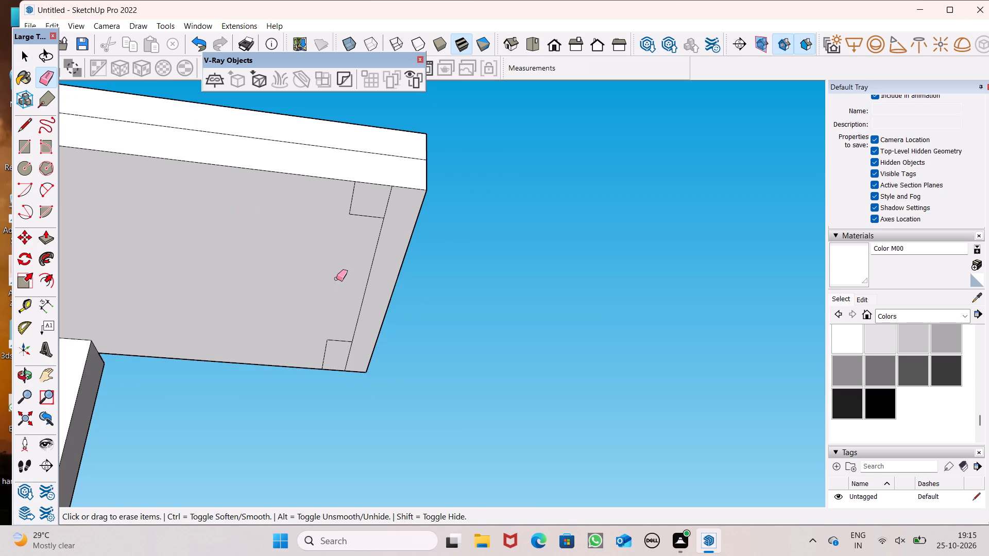
{"action": "left_click", "coordinate": [366, 293]}
{"action": "scroll", "coordinate": [344, 276], "scroll_direction": "down", "scroll_amount": 2}
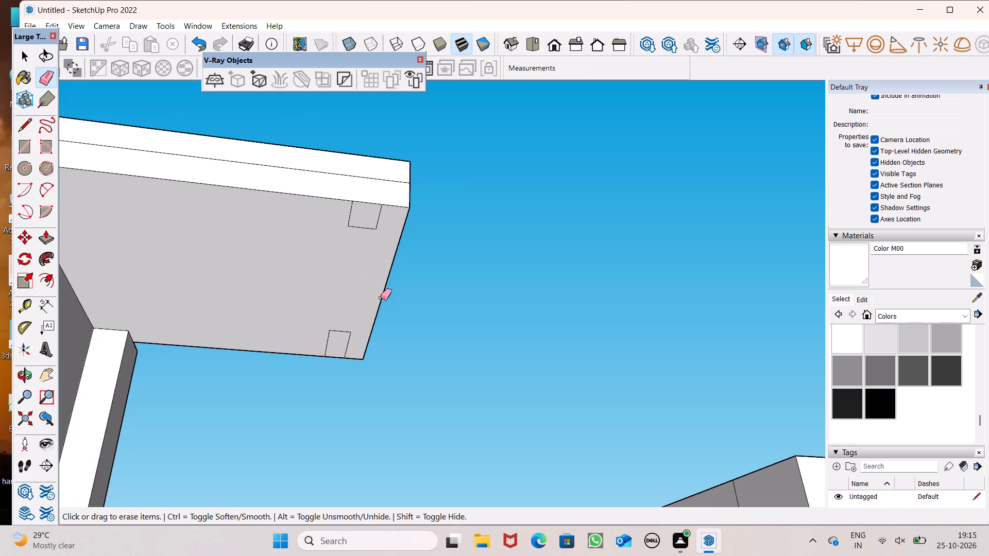
{"action": "middle_click_drag", "start_coordinate": [382, 299], "coordinate": [344, 226]}
{"action": "scroll", "coordinate": [351, 217], "scroll_direction": "down", "scroll_amount": 3}
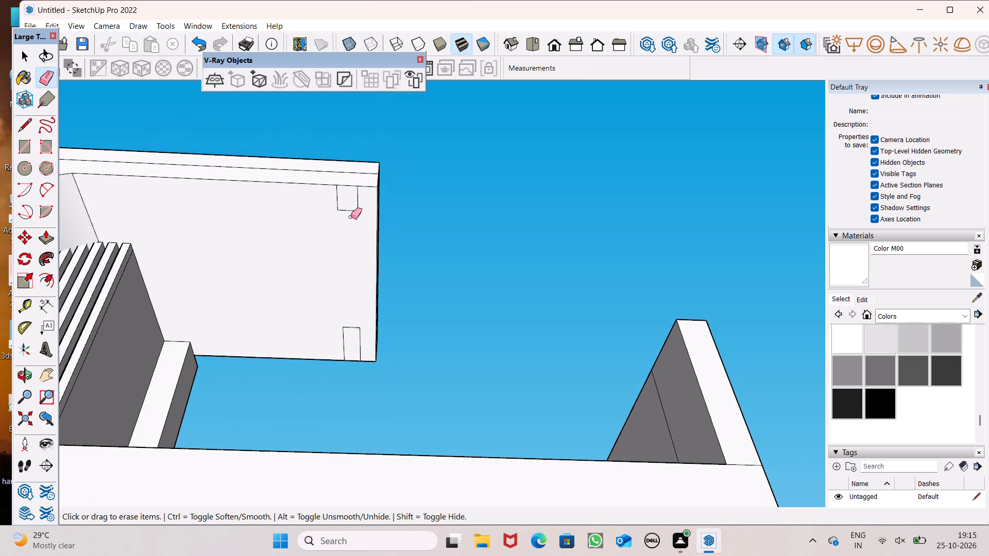
{"action": "key", "text": "space"}
Pull the rear and front footprints down about 8' 9 7/16" to the roof slab with Push/Pull, forming two slender columns.
{"action": "middle_click_drag", "start_coordinate": [361, 221], "coordinate": [386, 315]}
{"action": "scroll", "coordinate": [377, 239], "scroll_direction": "down", "scroll_amount": 3}
{"action": "middle_click_drag", "start_coordinate": [376, 261], "coordinate": [328, 283]}
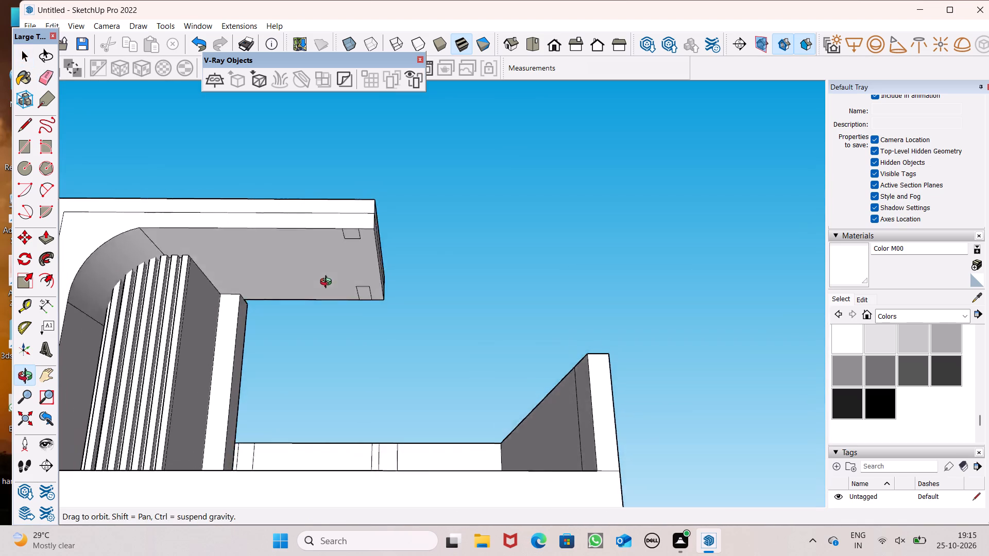
{"action": "middle_click_drag", "start_coordinate": [328, 283], "coordinate": [181, 299]}
{"action": "scroll", "coordinate": [428, 261], "scroll_direction": "down", "scroll_amount": 3}
{"action": "middle_click_drag", "start_coordinate": [593, 323], "coordinate": [719, 358]}
{"action": "left_click", "coordinate": [45, 235]}
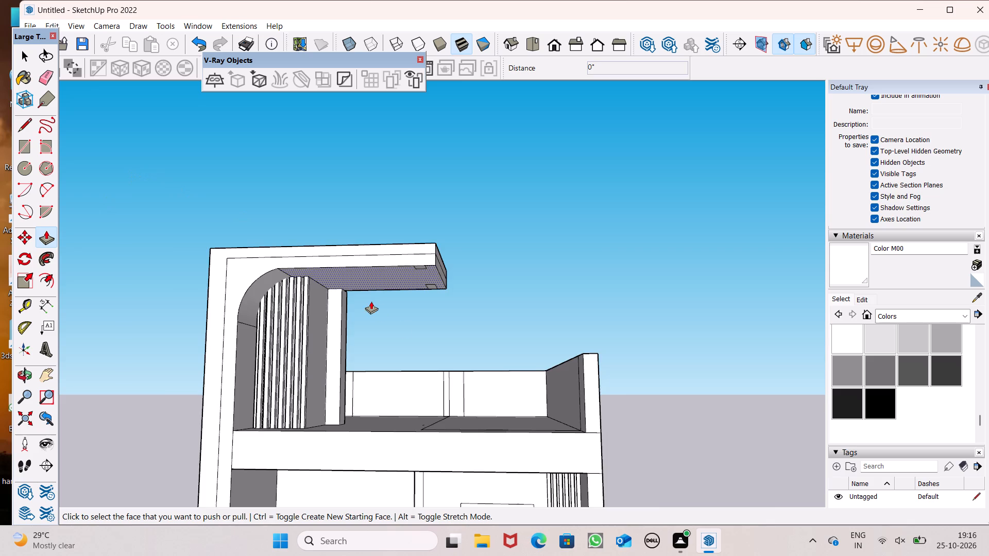
{"action": "scroll", "coordinate": [403, 325], "scroll_direction": "up", "scroll_amount": 6}
{"action": "left_click_drag", "start_coordinate": [442, 251], "coordinate": [442, 250]}
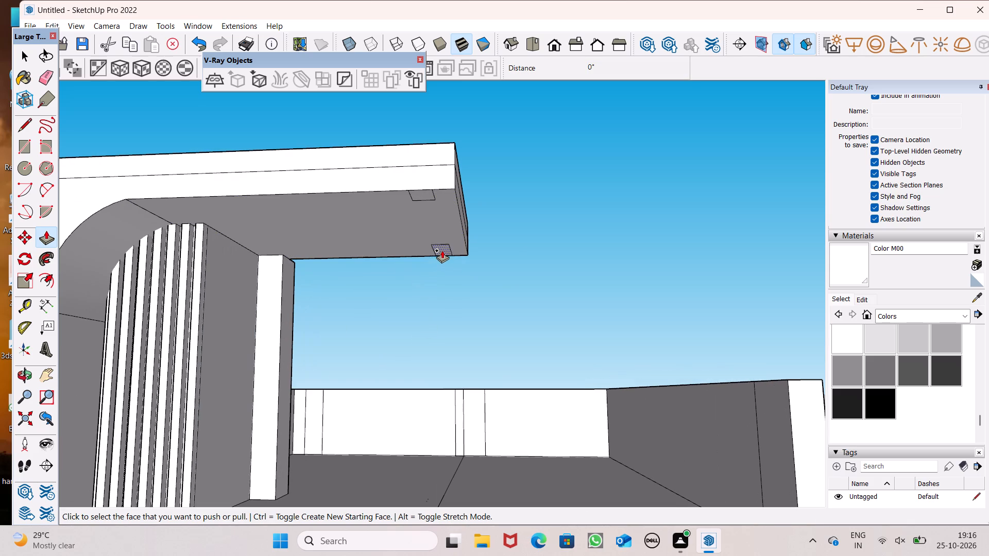
{"action": "left_click_drag", "start_coordinate": [442, 250], "coordinate": [487, 463]}
{"action": "scroll", "coordinate": [447, 355], "scroll_direction": "down", "scroll_amount": 5}
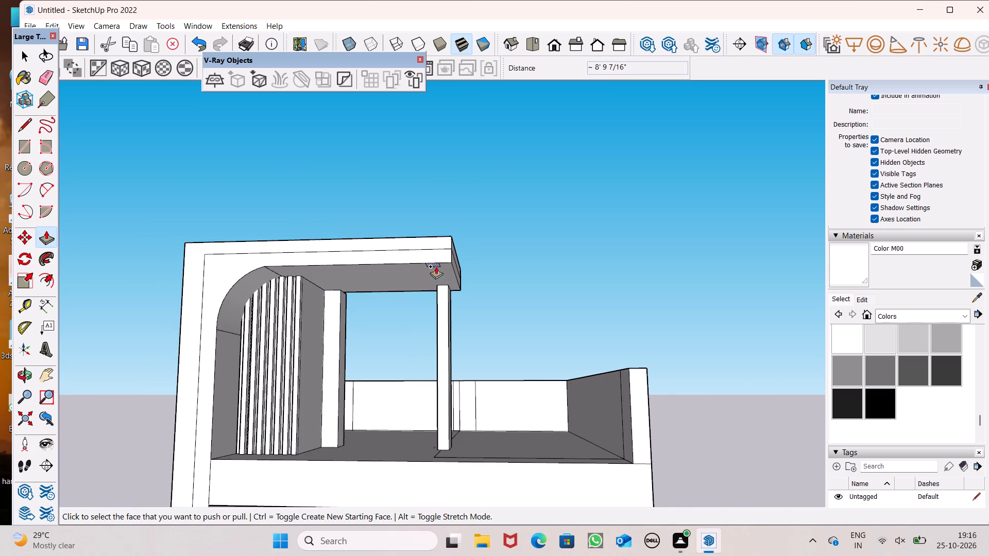
{"action": "left_click_drag", "start_coordinate": [435, 265], "coordinate": [463, 441]}
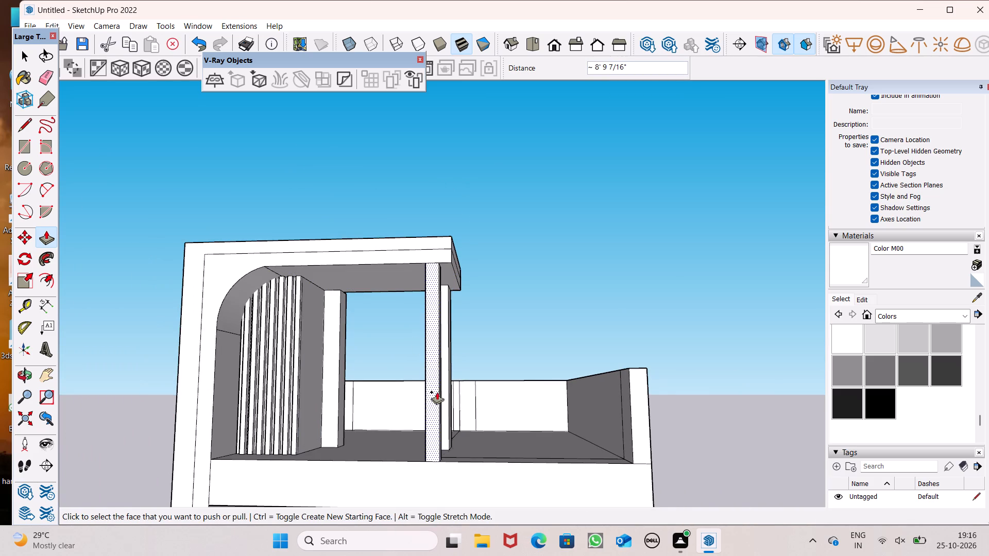
Pull the front slender column's rear face back about 1' 1 7/16" to the corner of the inner roof outline.
{"action": "scroll", "coordinate": [437, 391], "scroll_direction": "down", "scroll_amount": 3}
{"action": "middle_click_drag", "start_coordinate": [465, 403], "coordinate": [434, 362]}
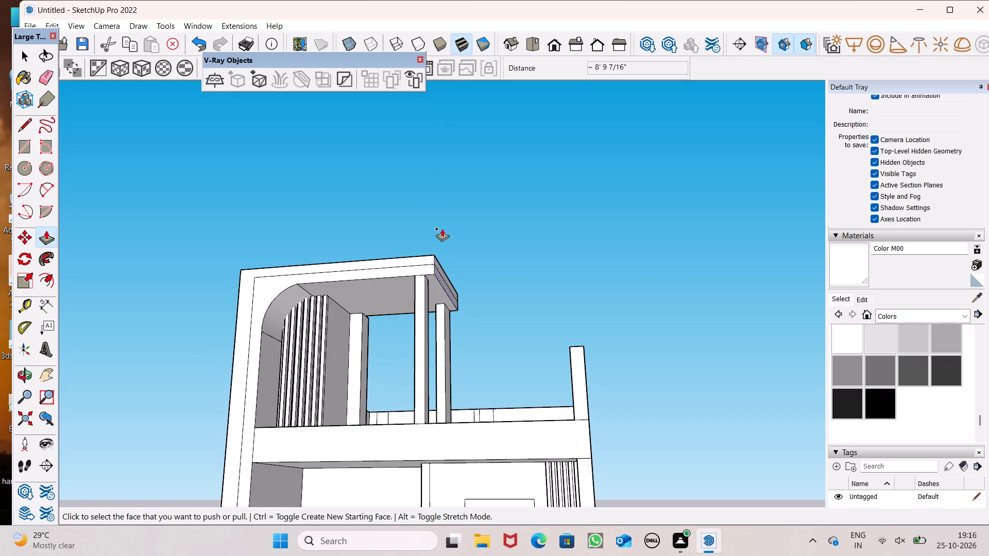
{"action": "scroll", "coordinate": [509, 319], "scroll_direction": "down", "scroll_amount": 1}
{"action": "middle_click_drag", "start_coordinate": [482, 346], "coordinate": [469, 384]}
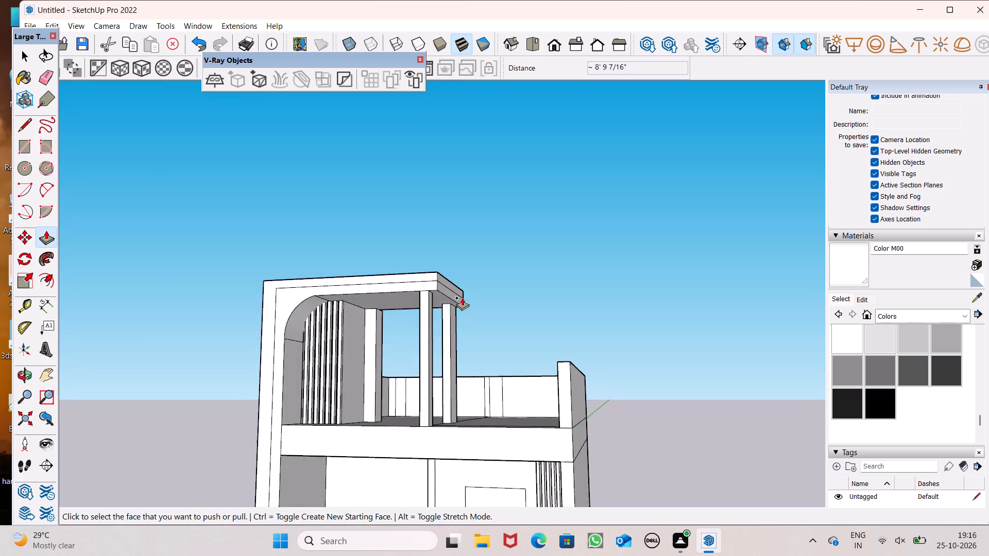
{"action": "scroll", "coordinate": [462, 297], "scroll_direction": "down", "scroll_amount": 4}
{"action": "scroll", "coordinate": [459, 323], "scroll_direction": "up", "scroll_amount": 1}
{"action": "middle_click_drag", "start_coordinate": [459, 337], "coordinate": [467, 447]}
{"action": "scroll", "coordinate": [450, 429], "scroll_direction": "up", "scroll_amount": 9}
{"action": "middle_click_drag", "start_coordinate": [446, 408], "coordinate": [432, 443]}
{"action": "scroll", "coordinate": [417, 400], "scroll_direction": "up", "scroll_amount": 5}
{"action": "scroll", "coordinate": [488, 422], "scroll_direction": "up", "scroll_amount": 2}
{"action": "middle_click_drag", "start_coordinate": [489, 422], "coordinate": [291, 465]}
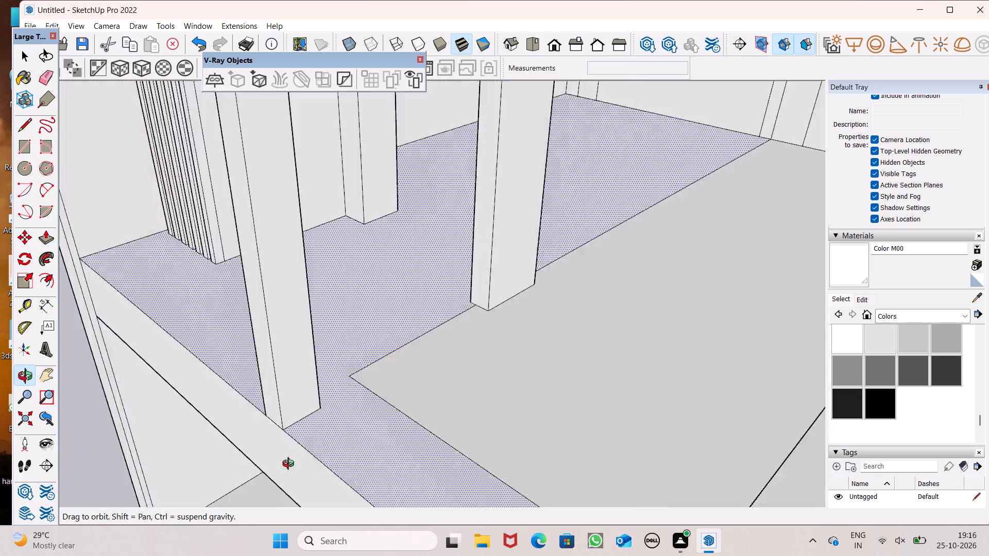
{"action": "middle_click_drag", "start_coordinate": [291, 465], "coordinate": [199, 478]}
{"action": "middle_click_drag", "start_coordinate": [292, 378], "coordinate": [115, 420]}
{"action": "scroll", "coordinate": [115, 423], "scroll_direction": "up", "scroll_amount": 1}
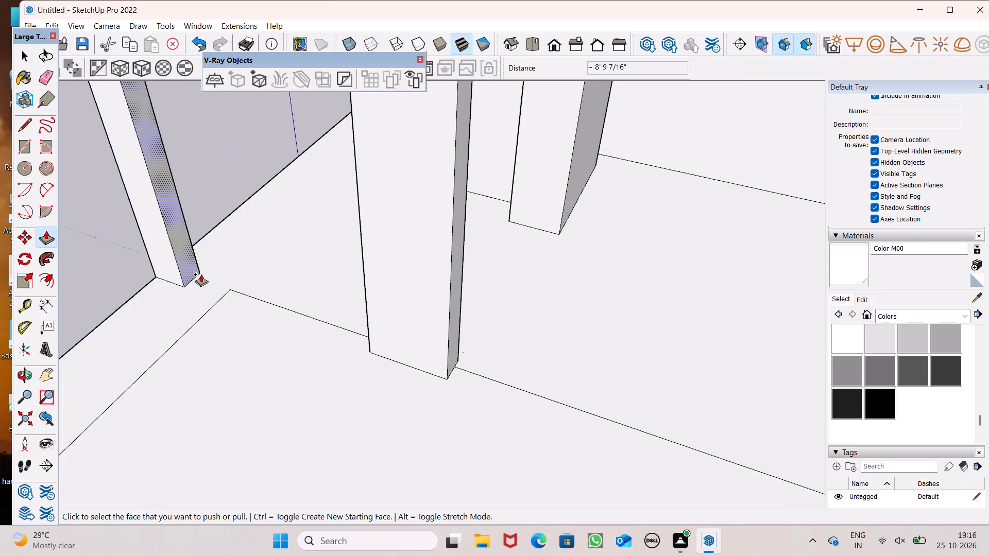
{"action": "left_click_drag", "start_coordinate": [195, 267], "coordinate": [233, 287]}
Push the front faces of the two slender columns back, the rear column's by about 5 5/16".
{"action": "scroll", "coordinate": [215, 292], "scroll_direction": "down", "scroll_amount": 5}
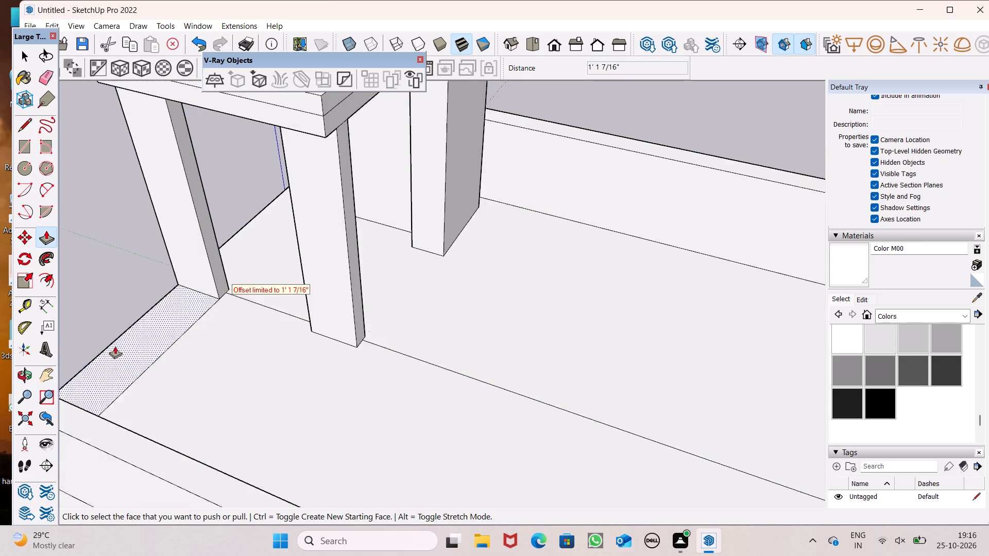
{"action": "middle_click_drag", "start_coordinate": [103, 345], "coordinate": [577, 388]}
{"action": "left_click_drag", "start_coordinate": [524, 452], "coordinate": [535, 439]}
{"action": "scroll", "coordinate": [510, 435], "scroll_direction": "down", "scroll_amount": 5}
{"action": "middle_click_drag", "start_coordinate": [547, 448], "coordinate": [444, 363]}
{"action": "scroll", "coordinate": [439, 364], "scroll_direction": "up", "scroll_amount": 5}
{"action": "left_click", "coordinate": [452, 409]}
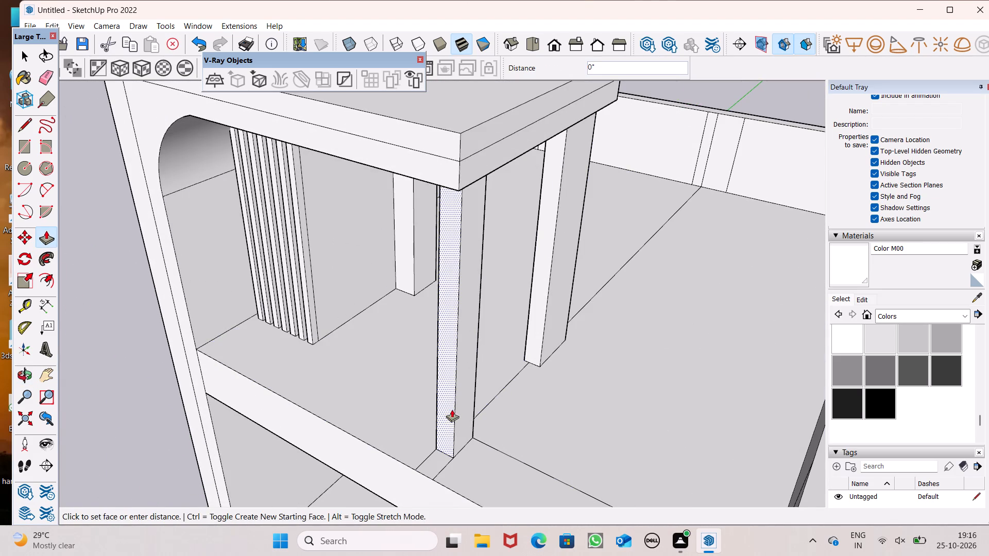
{"action": "left_click_drag", "start_coordinate": [530, 356], "coordinate": [537, 351]}
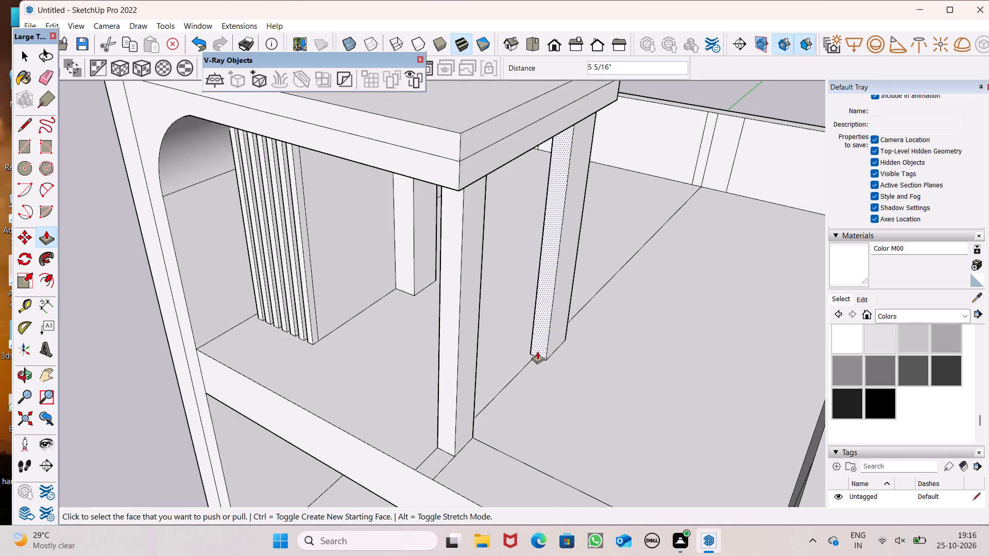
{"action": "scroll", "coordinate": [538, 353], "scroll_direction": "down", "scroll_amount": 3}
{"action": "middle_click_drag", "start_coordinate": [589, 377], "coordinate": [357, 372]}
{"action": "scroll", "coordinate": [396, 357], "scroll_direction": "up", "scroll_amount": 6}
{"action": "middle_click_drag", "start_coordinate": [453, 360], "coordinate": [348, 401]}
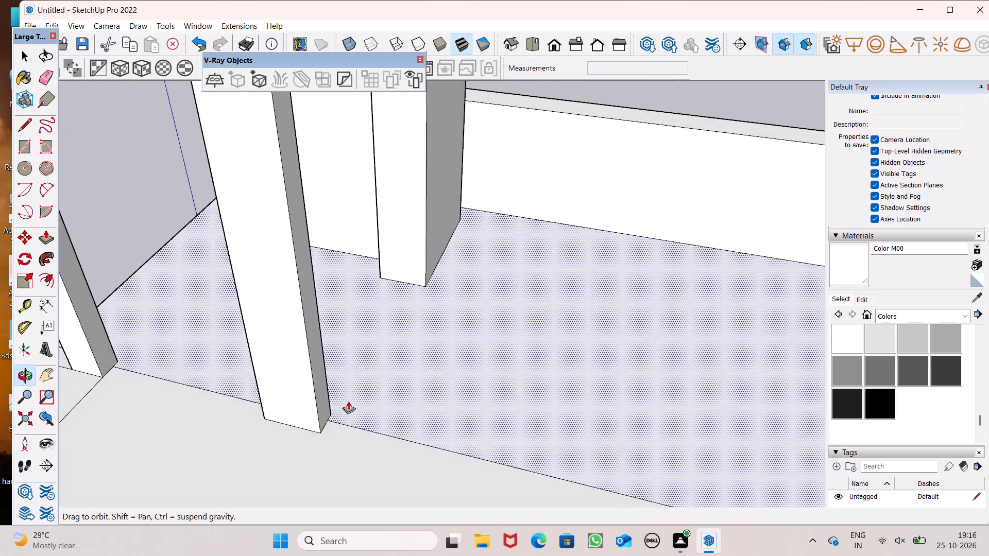
Push the shaded rear-side face of the rear slender column in by 3 11/16".
{"action": "scroll", "coordinate": [348, 401], "scroll_direction": "up", "scroll_amount": 3}
{"action": "left_click_drag", "start_coordinate": [309, 398], "coordinate": [293, 391]}
{"action": "scroll", "coordinate": [391, 405], "scroll_direction": "down", "scroll_amount": 10}
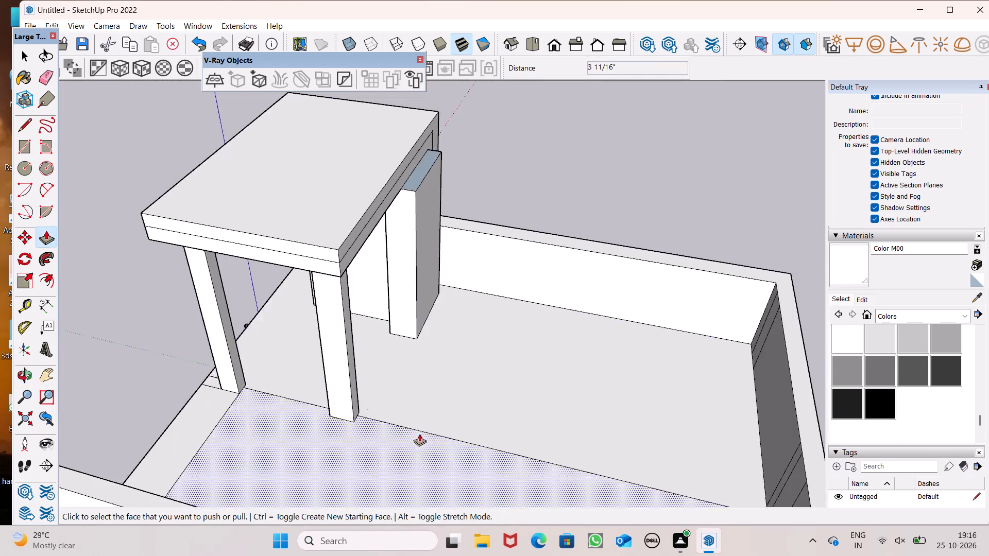
Push the strip wall's protruding rear face in to line up with the rear edge of the rooftop overhang.
{"action": "middle_click_drag", "start_coordinate": [419, 430], "coordinate": [259, 404]}
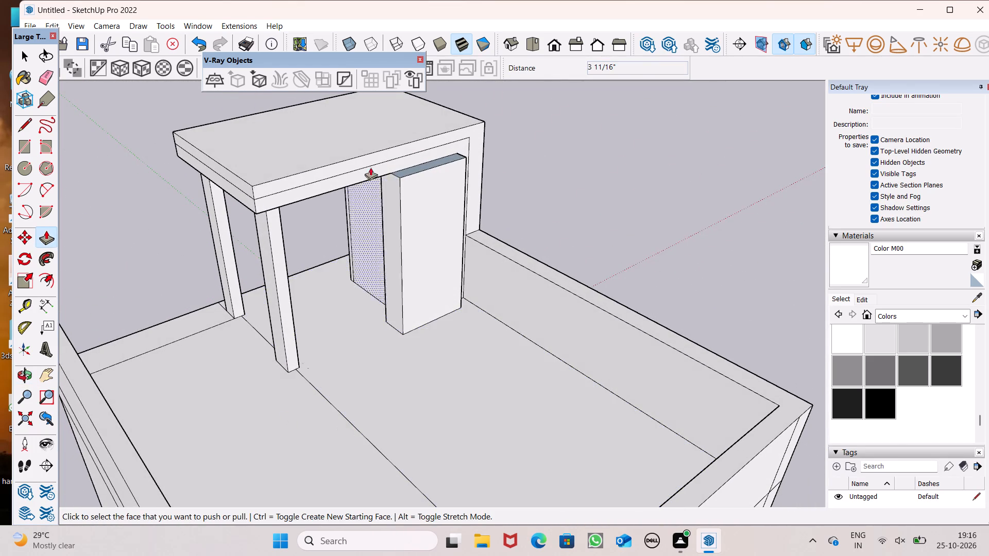
{"action": "scroll", "coordinate": [364, 154], "scroll_direction": "up", "scroll_amount": 7}
{"action": "scroll", "coordinate": [475, 136], "scroll_direction": "up", "scroll_amount": 6}
{"action": "left_click_drag", "start_coordinate": [545, 278], "coordinate": [506, 248]}
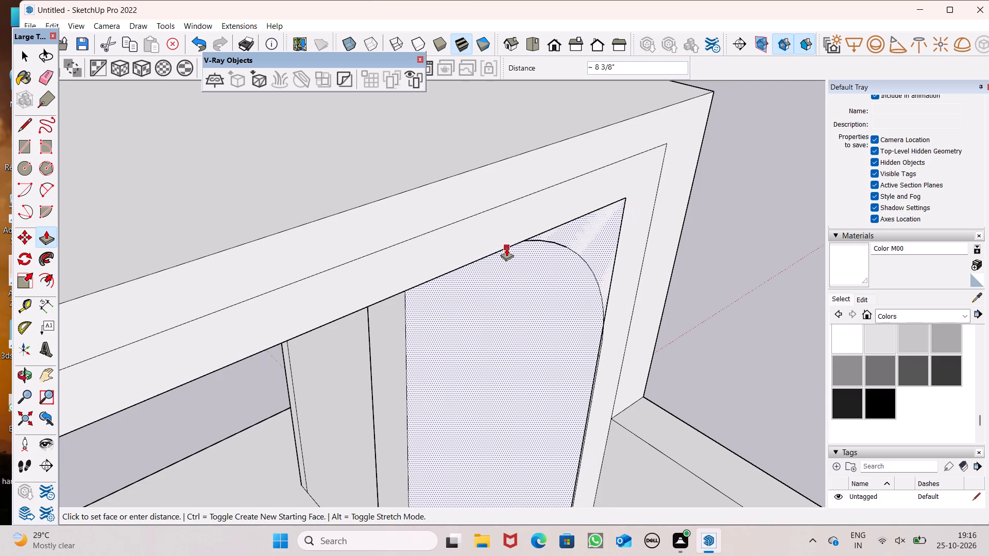
{"action": "left_click_drag", "start_coordinate": [506, 248], "coordinate": [501, 244]}
{"action": "scroll", "coordinate": [498, 253], "scroll_direction": "down", "scroll_amount": 5}
{"action": "scroll", "coordinate": [481, 307], "scroll_direction": "up", "scroll_amount": 1}
{"action": "middle_click_drag", "start_coordinate": [481, 307], "coordinate": [808, 233]}
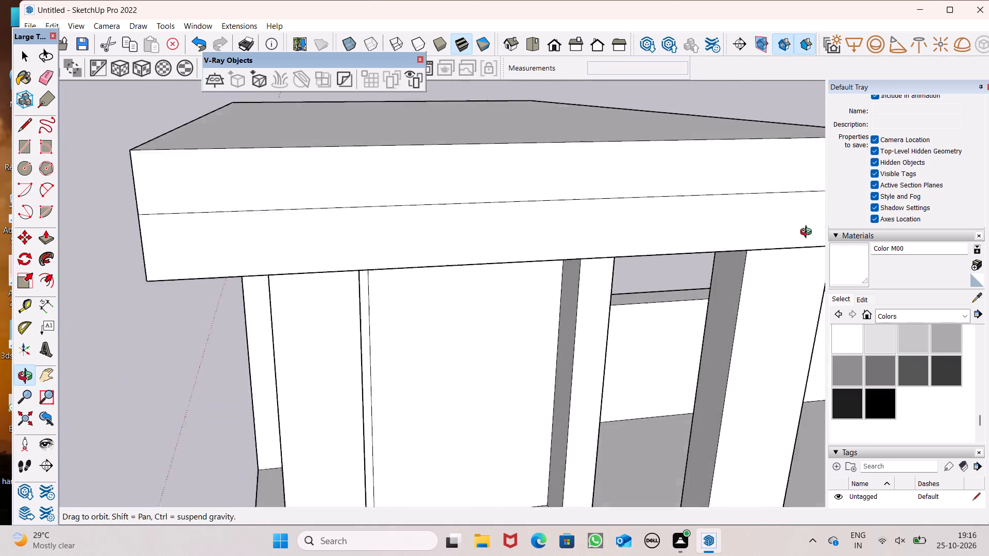
{"action": "middle_click_drag", "start_coordinate": [808, 233], "coordinate": [824, 225]}
{"action": "scroll", "coordinate": [237, 285], "scroll_direction": "down", "scroll_amount": 4}
{"action": "middle_click_drag", "start_coordinate": [66, 300], "coordinate": [369, 297]}
{"action": "key", "text": "space"}
Erase the leftover footprint lines between the front slender column's base and the roof slab's front edge.
{"action": "scroll", "coordinate": [237, 179], "scroll_direction": "down", "scroll_amount": 1}
{"action": "scroll", "coordinate": [293, 239], "scroll_direction": "down", "scroll_amount": 5}
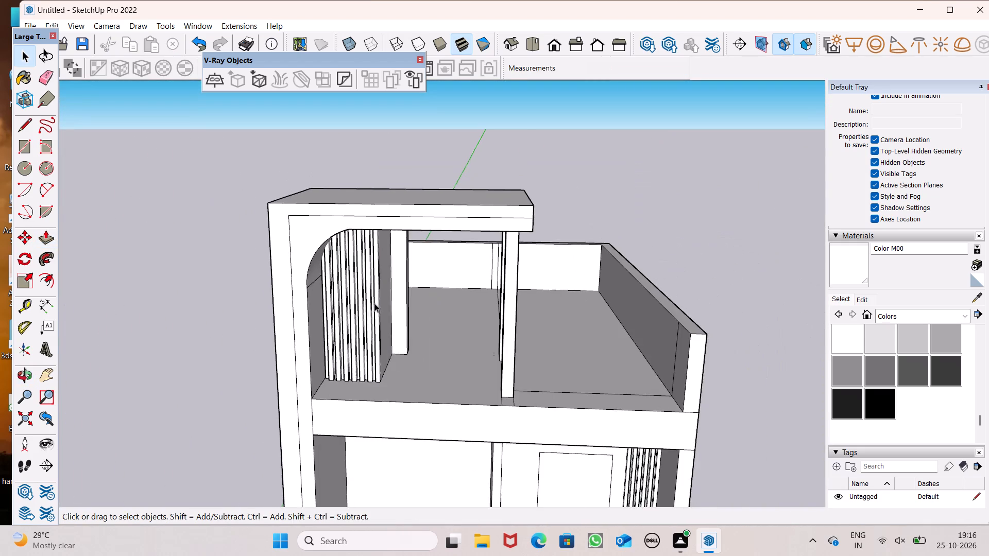
{"action": "middle_click_drag", "start_coordinate": [375, 305], "coordinate": [384, 266]}
{"action": "scroll", "coordinate": [384, 266], "scroll_direction": "down", "scroll_amount": 2}
{"action": "scroll", "coordinate": [463, 310], "scroll_direction": "down", "scroll_amount": 4}
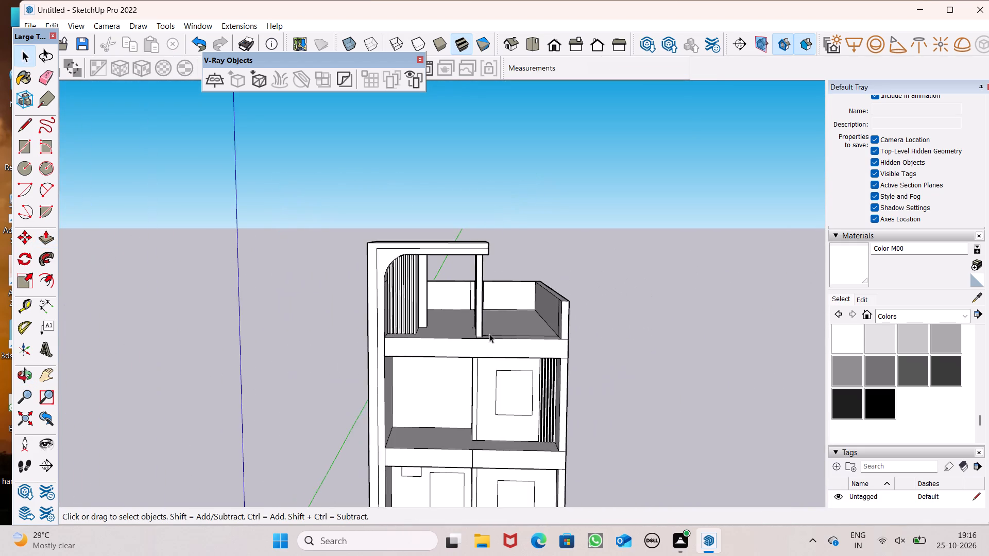
{"action": "middle_click_drag", "start_coordinate": [490, 347], "coordinate": [524, 489]}
{"action": "scroll", "coordinate": [557, 361], "scroll_direction": "up", "scroll_amount": 10}
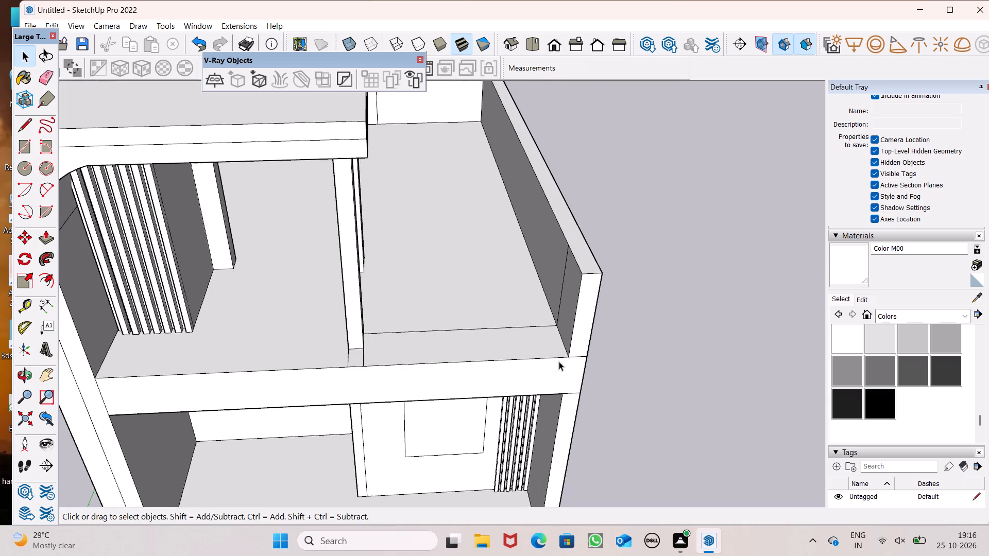
{"action": "middle_click_drag", "start_coordinate": [559, 361], "coordinate": [562, 423]}
{"action": "left_click", "coordinate": [24, 309]}
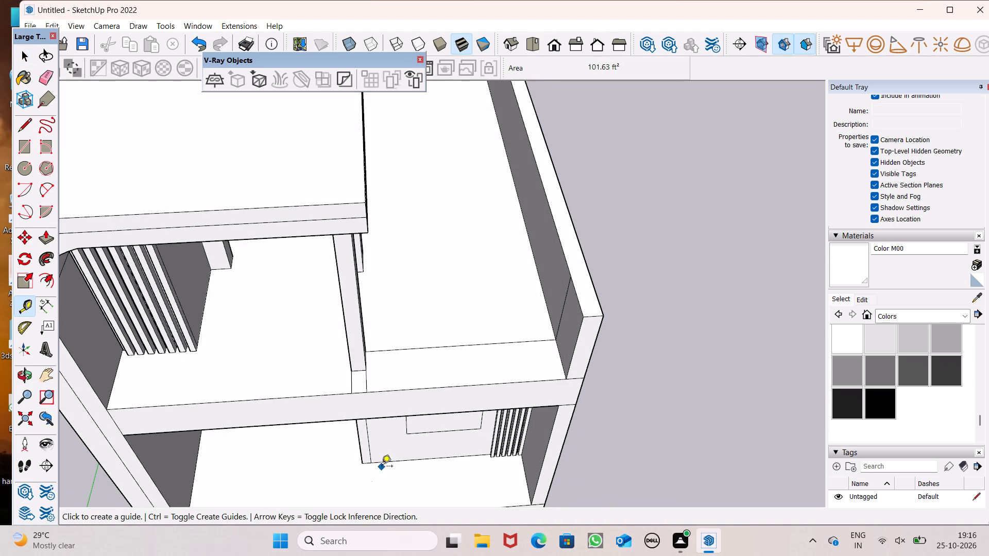
{"action": "scroll", "coordinate": [357, 416], "scroll_direction": "up", "scroll_amount": 3}
{"action": "left_click", "coordinate": [48, 74]}
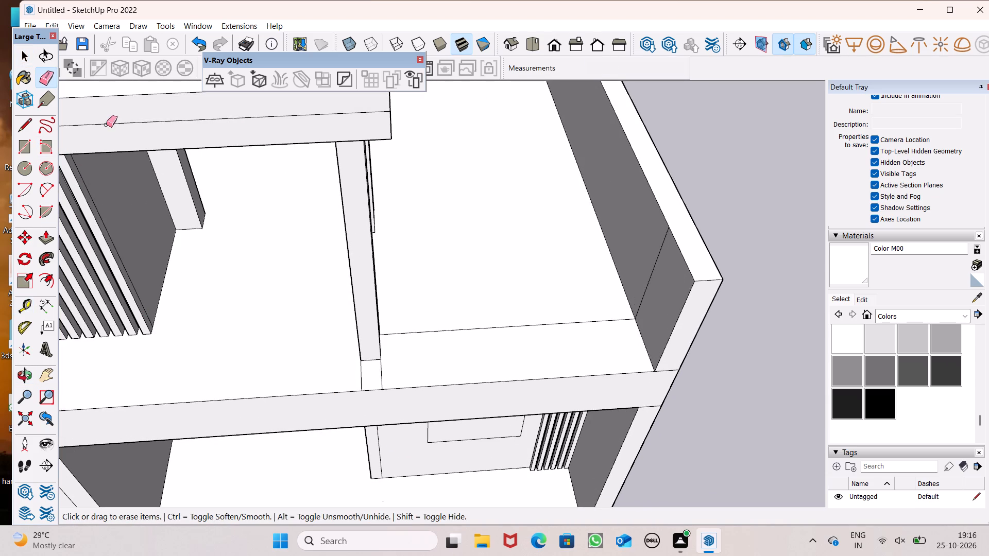
{"action": "left_click_drag", "start_coordinate": [397, 366], "coordinate": [391, 371]}
Place a guide parallel to the roof slab's front edge, about 3 11/16" behind it.
{"action": "left_click", "coordinate": [26, 314]}
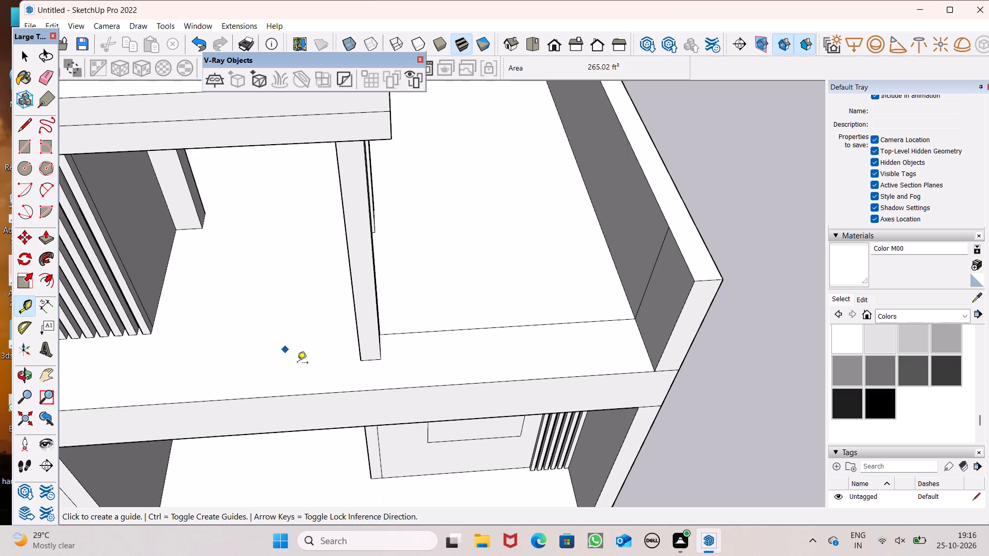
{"action": "left_click", "coordinate": [356, 391]}
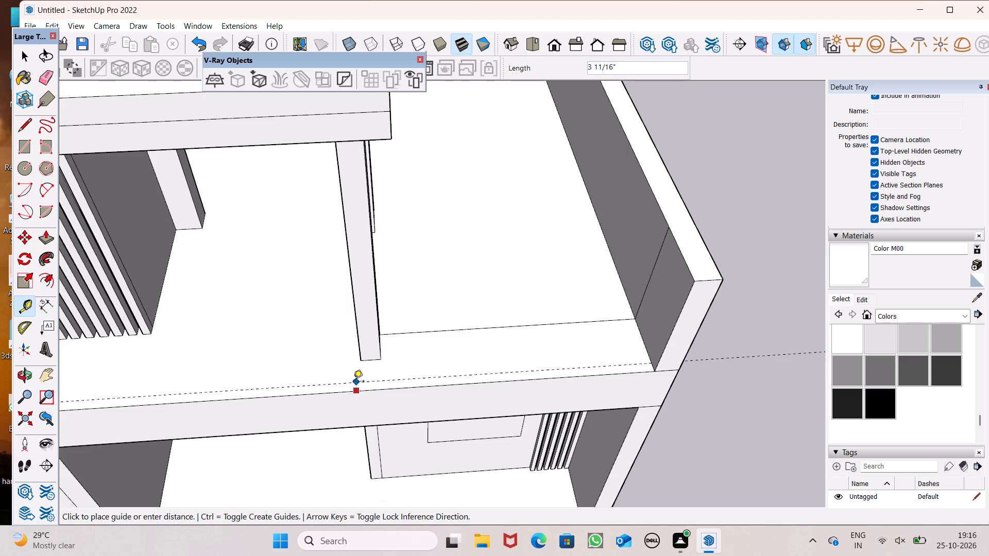
{"action": "left_click", "coordinate": [353, 382]}
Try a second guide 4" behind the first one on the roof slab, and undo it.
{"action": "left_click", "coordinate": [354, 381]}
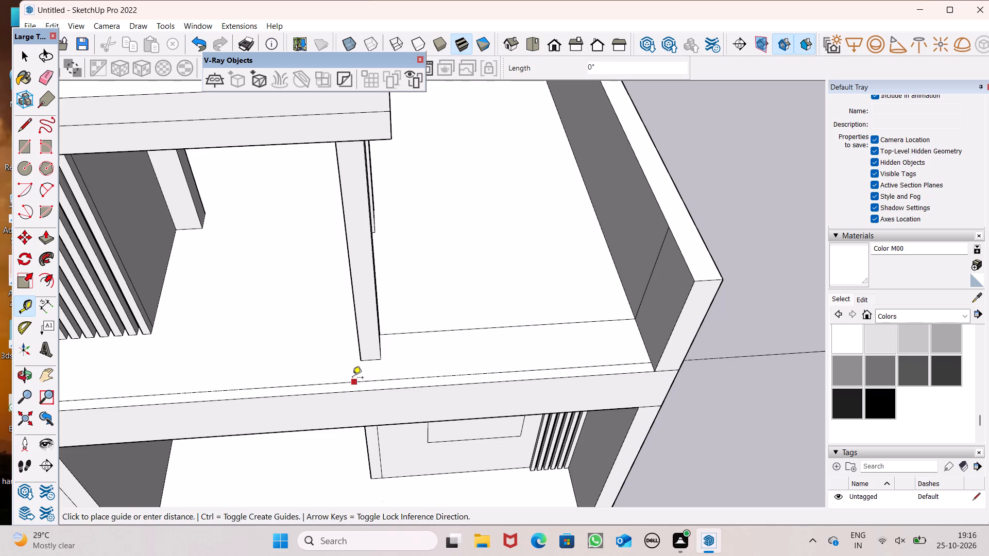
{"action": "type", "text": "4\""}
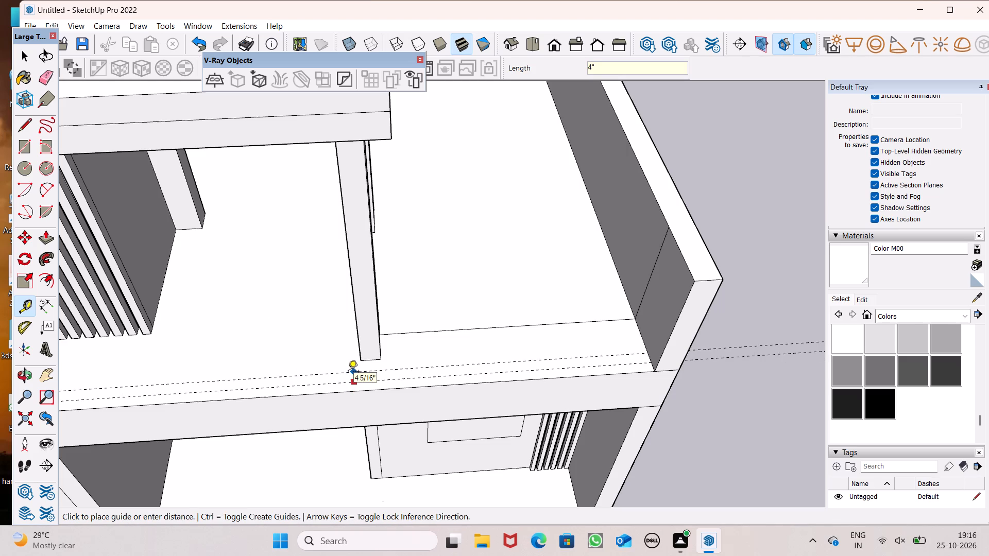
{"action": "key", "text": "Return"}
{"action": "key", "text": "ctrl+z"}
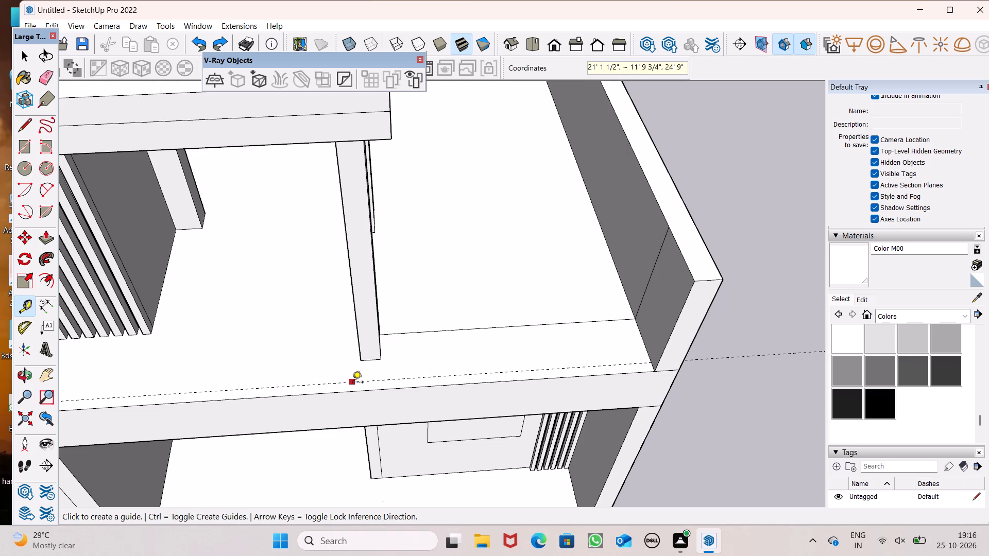
Place a second guide 2" behind the first guide on the roof slab.
{"action": "left_click", "coordinate": [352, 383]}
{"action": "key", "text": "2"}
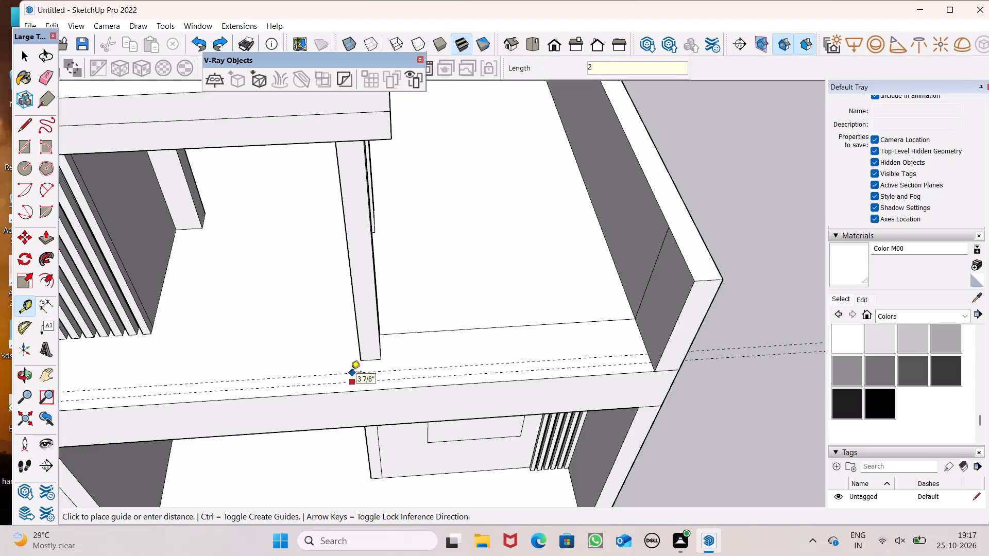
{"action": "key", "text": "shift+quotedbl"}
{"action": "key", "text": "Return"}
{"action": "key", "text": "space"}
Draw a 2" wide, 18' 6" long rectangle between the two guides, from the arched side wall to the opposite parapet.
{"action": "scroll", "coordinate": [269, 339], "scroll_direction": "down", "scroll_amount": 5}
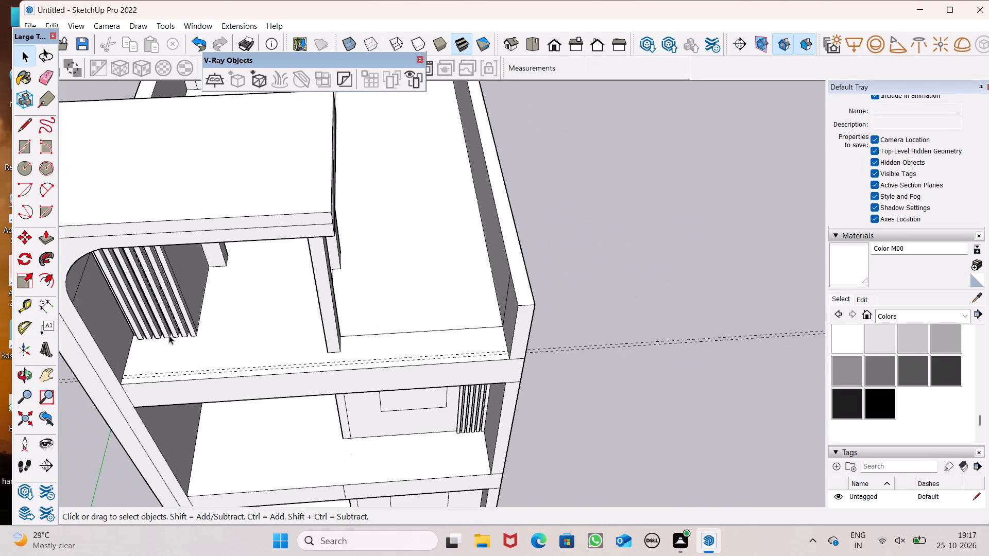
{"action": "scroll", "coordinate": [169, 335], "scroll_direction": "up", "scroll_amount": 1}
{"action": "left_click", "coordinate": [16, 153]}
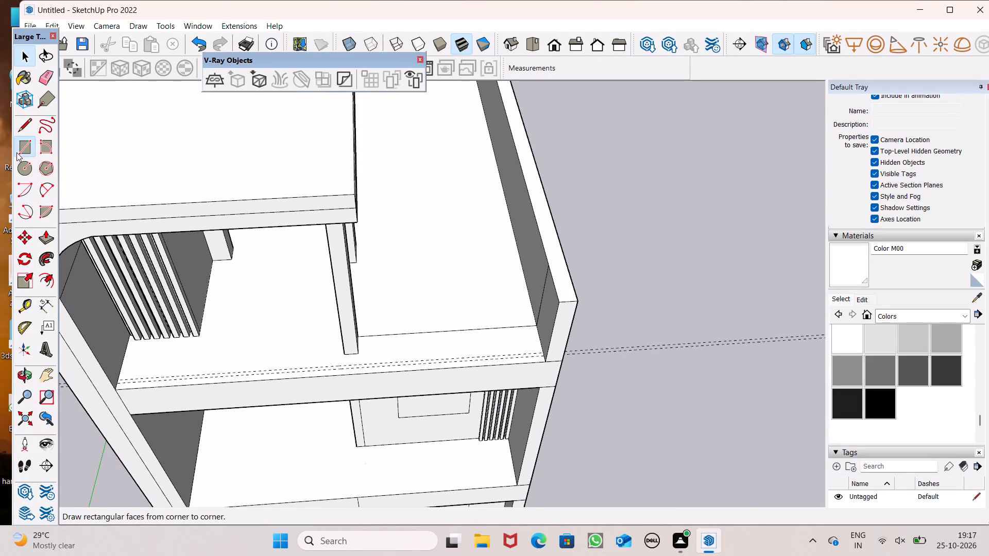
{"action": "scroll", "coordinate": [79, 221], "scroll_direction": "up", "scroll_amount": 1}
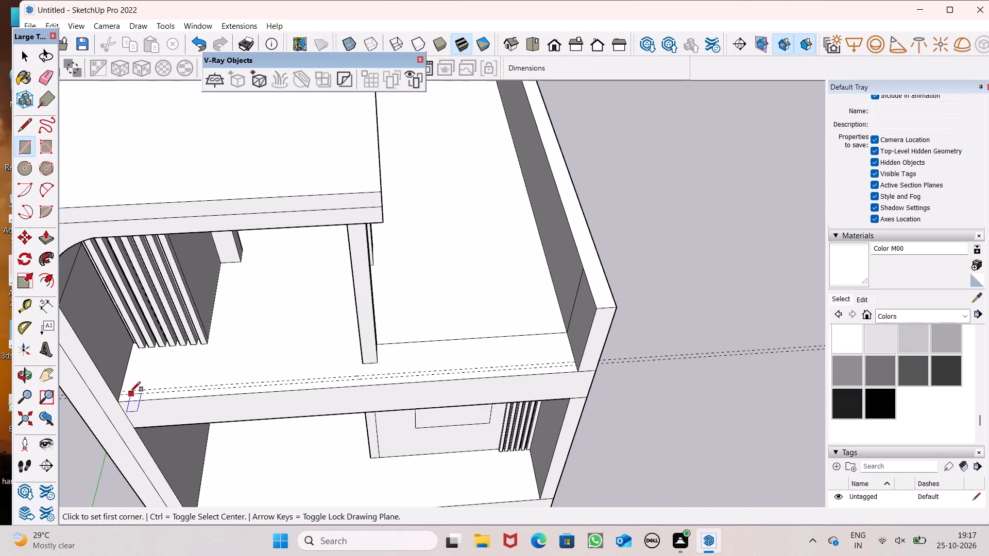
{"action": "scroll", "coordinate": [130, 391], "scroll_direction": "up", "scroll_amount": 7}
{"action": "left_click", "coordinate": [115, 393]}
{"action": "scroll", "coordinate": [185, 402], "scroll_direction": "down", "scroll_amount": 2}
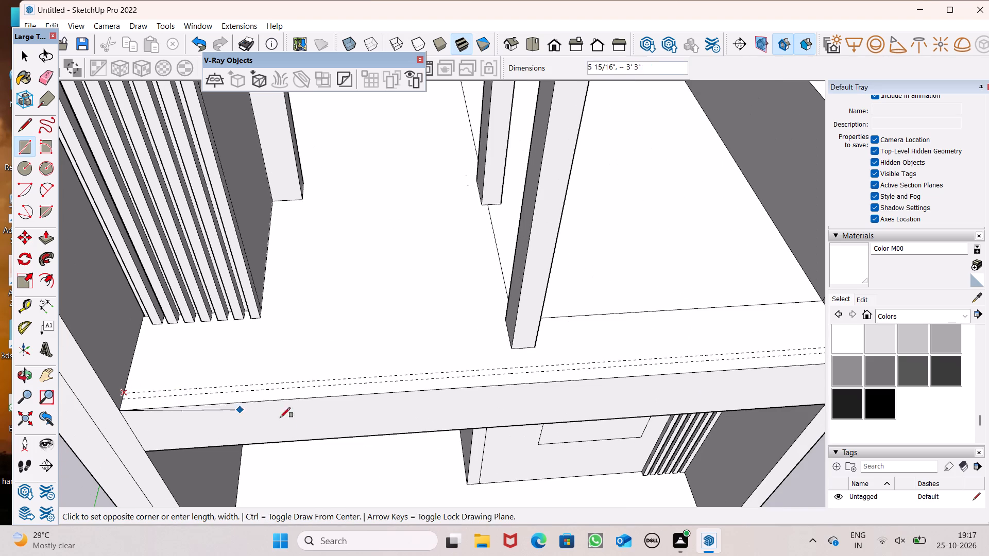
{"action": "scroll", "coordinate": [247, 368], "scroll_direction": "down", "scroll_amount": 6}
{"action": "scroll", "coordinate": [528, 372], "scroll_direction": "up", "scroll_amount": 7}
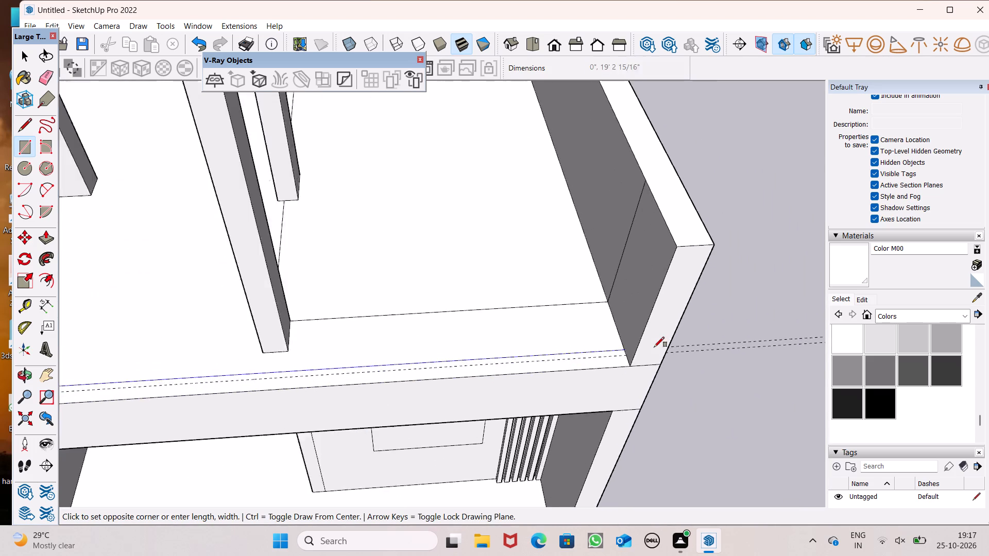
{"action": "scroll", "coordinate": [635, 355], "scroll_direction": "up", "scroll_amount": 12}
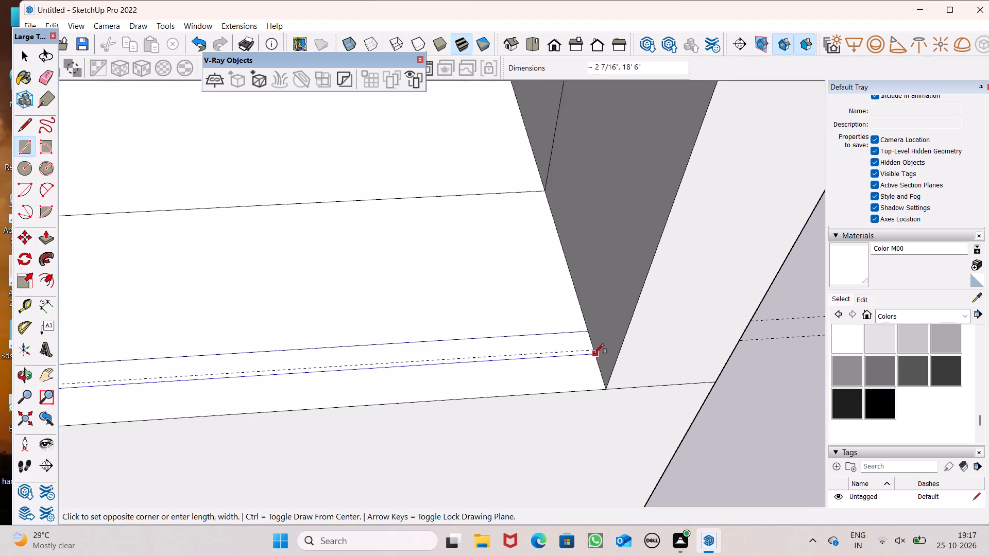
{"action": "left_click", "coordinate": [592, 352]}
{"action": "scroll", "coordinate": [541, 276], "scroll_direction": "down", "scroll_amount": 13}
{"action": "key", "text": "space"}
Draw a short line across the narrow front strip near its arched-wall end, marking off a small square.
{"action": "scroll", "coordinate": [541, 285], "scroll_direction": "down", "scroll_amount": 5}
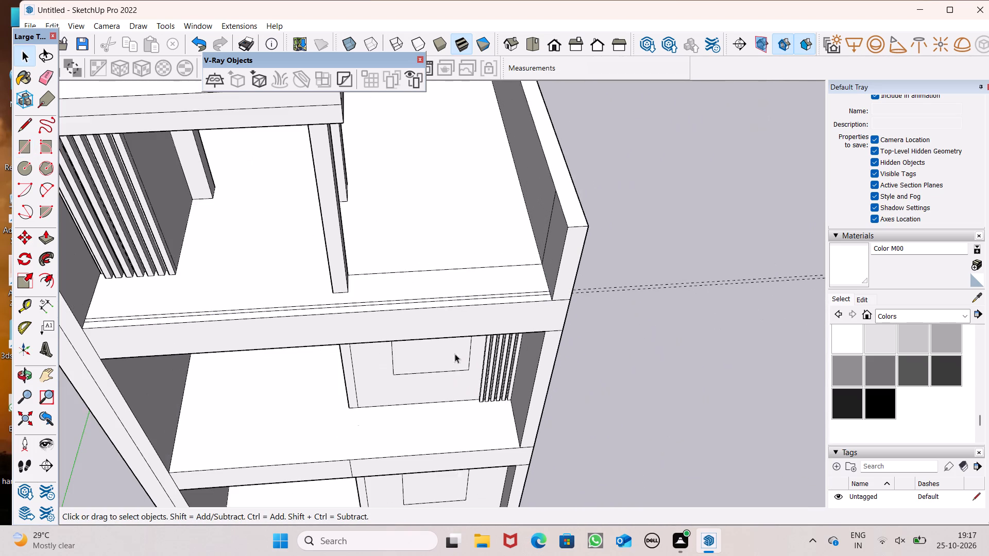
{"action": "scroll", "coordinate": [311, 311], "scroll_direction": "down", "scroll_amount": 2}
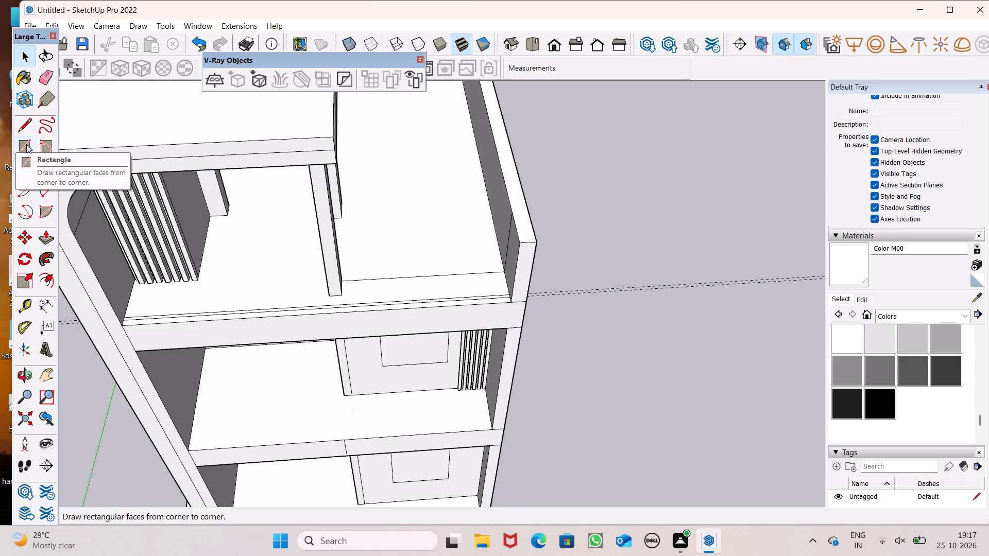
{"action": "left_click", "coordinate": [26, 144]}
{"action": "scroll", "coordinate": [212, 270], "scroll_direction": "down", "scroll_amount": 2}
{"action": "scroll", "coordinate": [184, 297], "scroll_direction": "up", "scroll_amount": 4}
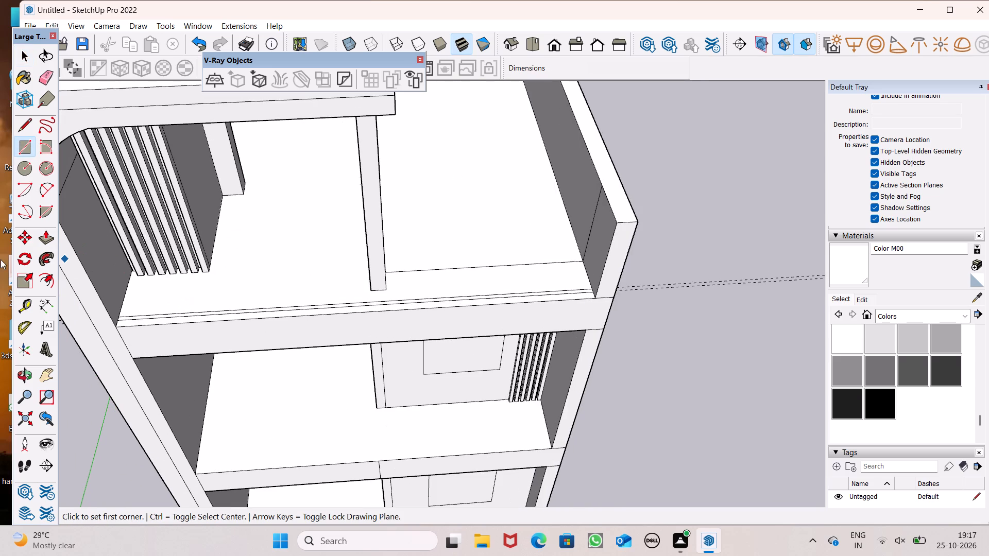
{"action": "left_click", "coordinate": [22, 128]}
{"action": "scroll", "coordinate": [306, 303], "scroll_direction": "down", "scroll_amount": 2}
{"action": "scroll", "coordinate": [166, 317], "scroll_direction": "up", "scroll_amount": 11}
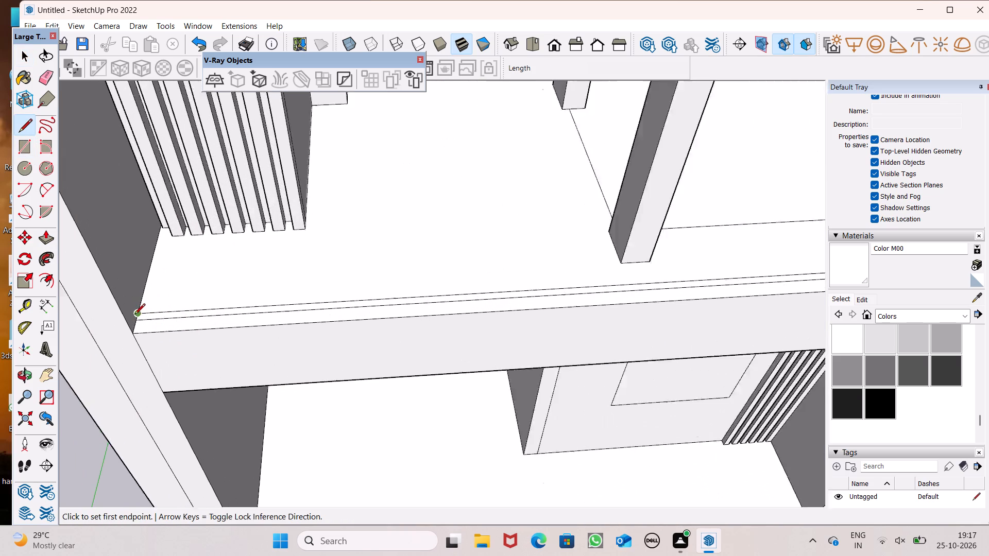
{"action": "scroll", "coordinate": [134, 315], "scroll_direction": "up", "scroll_amount": 9}
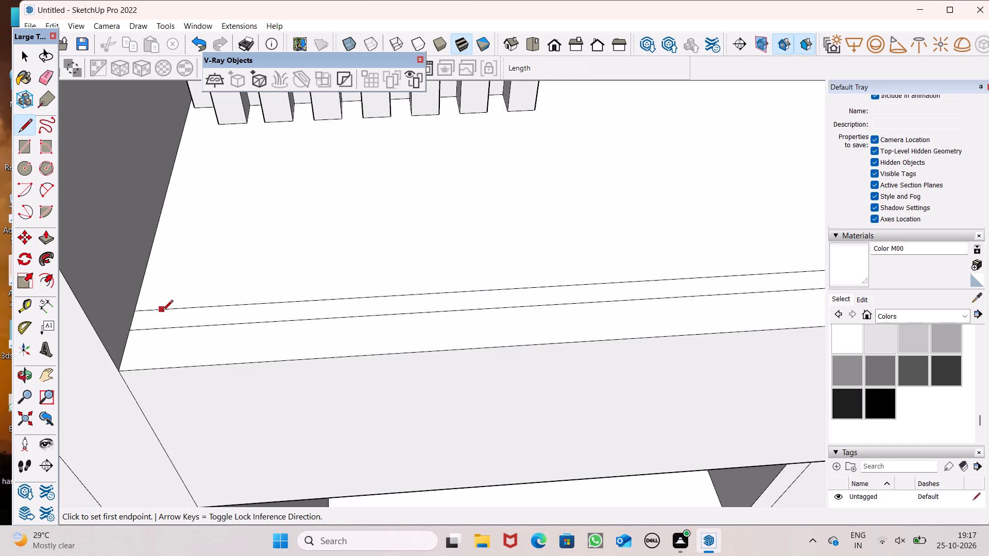
{"action": "left_click", "coordinate": [162, 311]}
{"action": "left_click", "coordinate": [161, 330]}
{"action": "scroll", "coordinate": [103, 306], "scroll_direction": "down", "scroll_amount": 6}
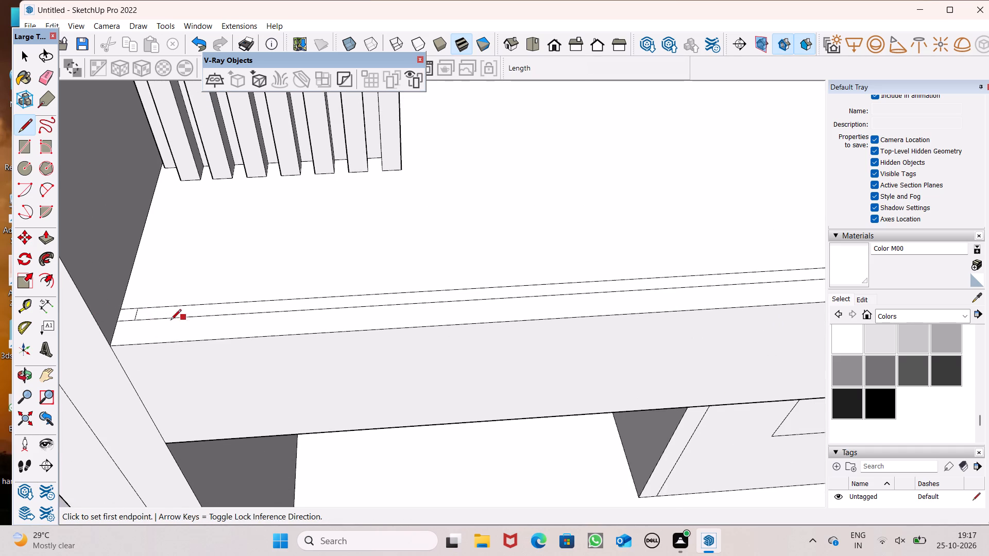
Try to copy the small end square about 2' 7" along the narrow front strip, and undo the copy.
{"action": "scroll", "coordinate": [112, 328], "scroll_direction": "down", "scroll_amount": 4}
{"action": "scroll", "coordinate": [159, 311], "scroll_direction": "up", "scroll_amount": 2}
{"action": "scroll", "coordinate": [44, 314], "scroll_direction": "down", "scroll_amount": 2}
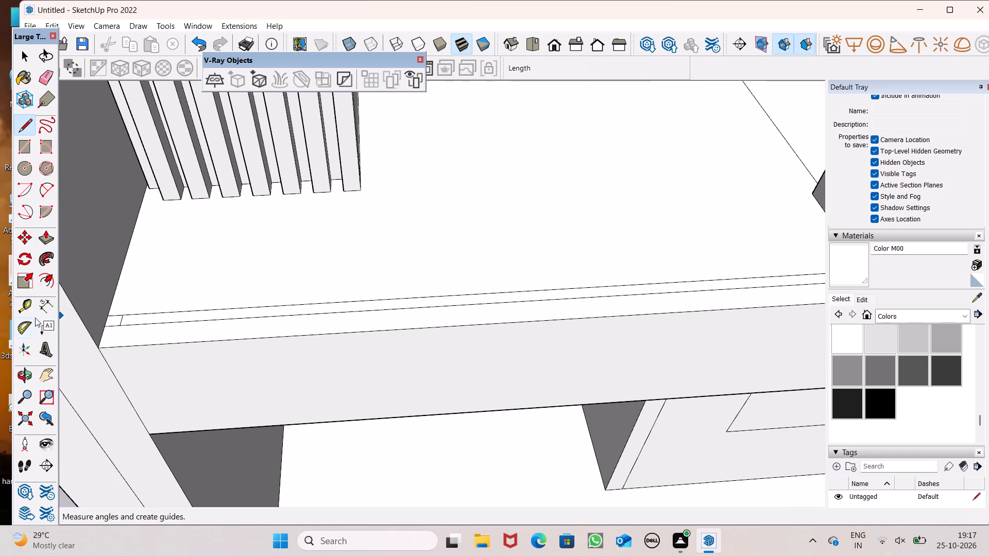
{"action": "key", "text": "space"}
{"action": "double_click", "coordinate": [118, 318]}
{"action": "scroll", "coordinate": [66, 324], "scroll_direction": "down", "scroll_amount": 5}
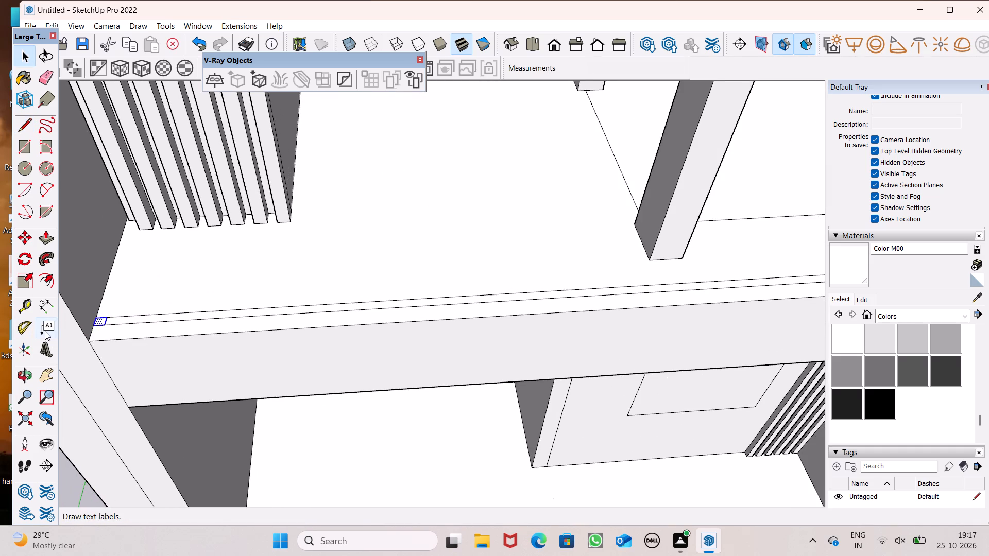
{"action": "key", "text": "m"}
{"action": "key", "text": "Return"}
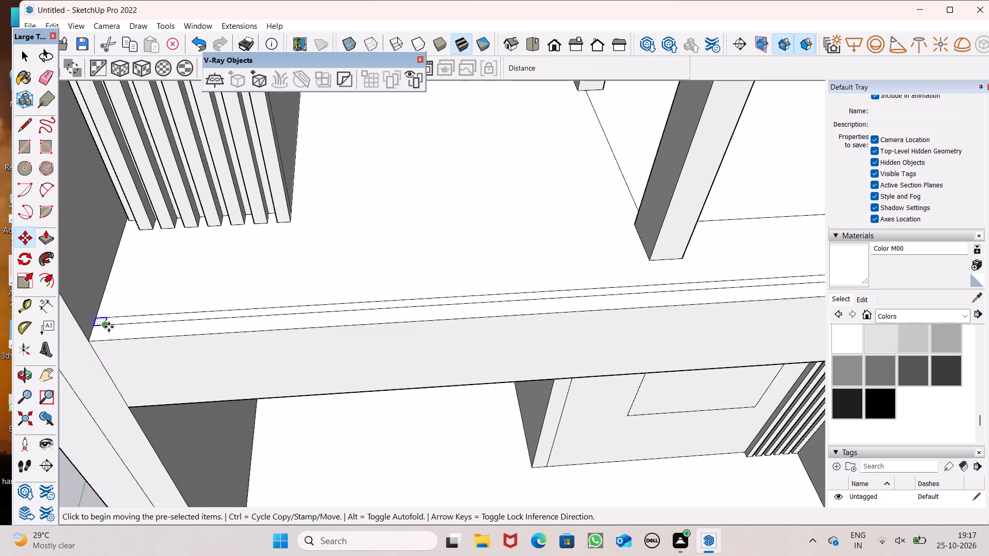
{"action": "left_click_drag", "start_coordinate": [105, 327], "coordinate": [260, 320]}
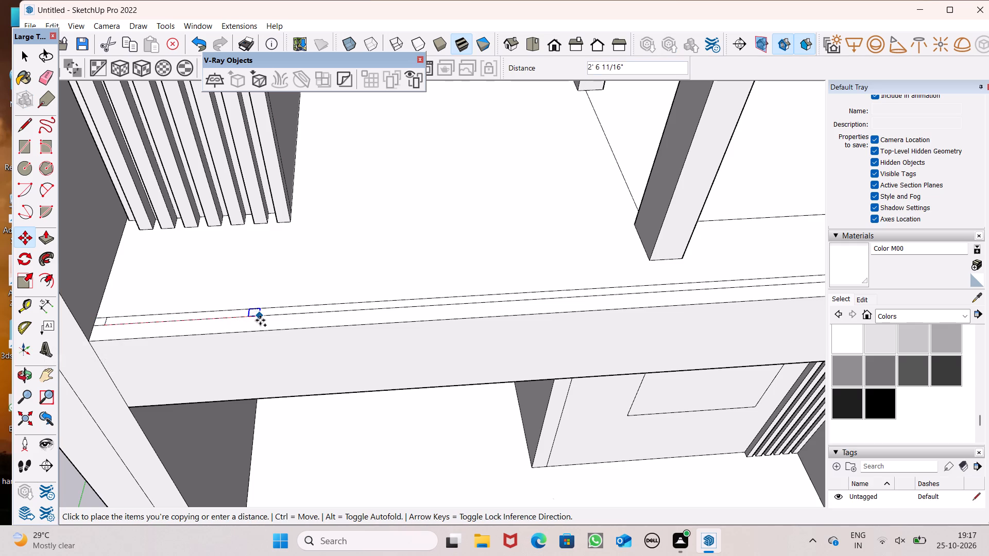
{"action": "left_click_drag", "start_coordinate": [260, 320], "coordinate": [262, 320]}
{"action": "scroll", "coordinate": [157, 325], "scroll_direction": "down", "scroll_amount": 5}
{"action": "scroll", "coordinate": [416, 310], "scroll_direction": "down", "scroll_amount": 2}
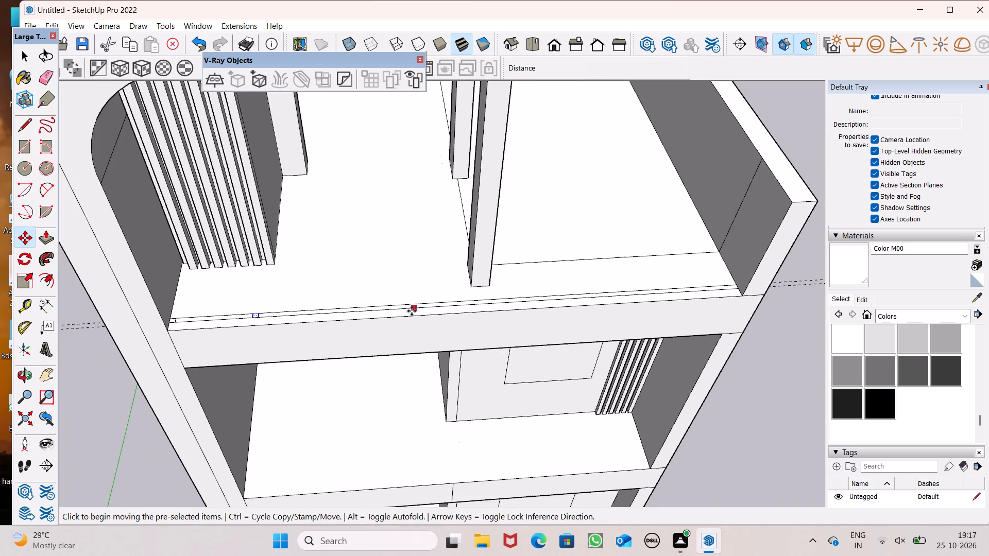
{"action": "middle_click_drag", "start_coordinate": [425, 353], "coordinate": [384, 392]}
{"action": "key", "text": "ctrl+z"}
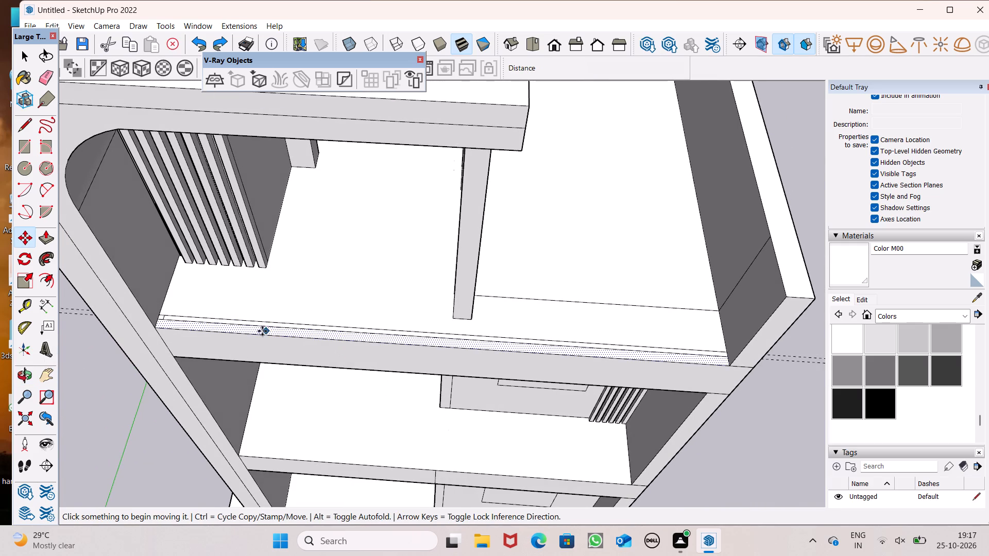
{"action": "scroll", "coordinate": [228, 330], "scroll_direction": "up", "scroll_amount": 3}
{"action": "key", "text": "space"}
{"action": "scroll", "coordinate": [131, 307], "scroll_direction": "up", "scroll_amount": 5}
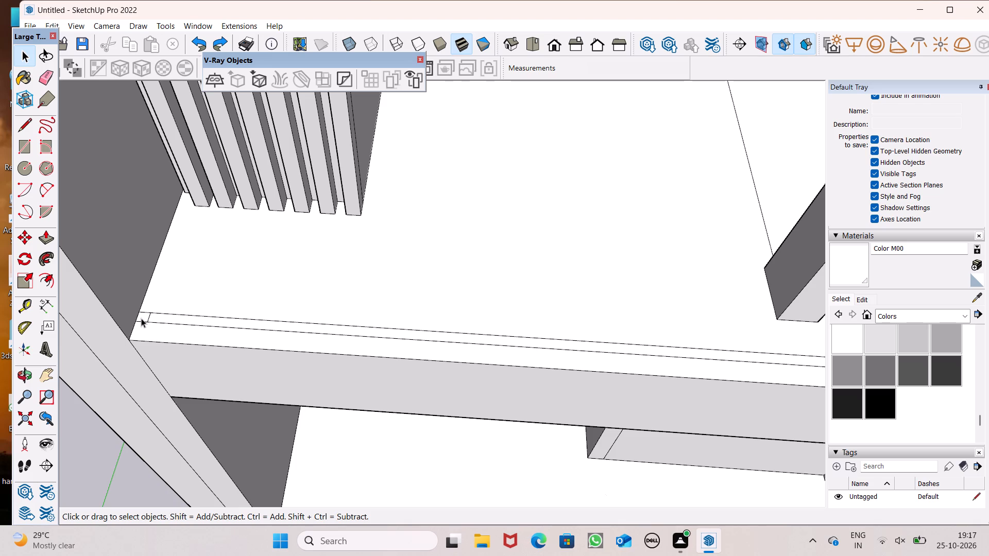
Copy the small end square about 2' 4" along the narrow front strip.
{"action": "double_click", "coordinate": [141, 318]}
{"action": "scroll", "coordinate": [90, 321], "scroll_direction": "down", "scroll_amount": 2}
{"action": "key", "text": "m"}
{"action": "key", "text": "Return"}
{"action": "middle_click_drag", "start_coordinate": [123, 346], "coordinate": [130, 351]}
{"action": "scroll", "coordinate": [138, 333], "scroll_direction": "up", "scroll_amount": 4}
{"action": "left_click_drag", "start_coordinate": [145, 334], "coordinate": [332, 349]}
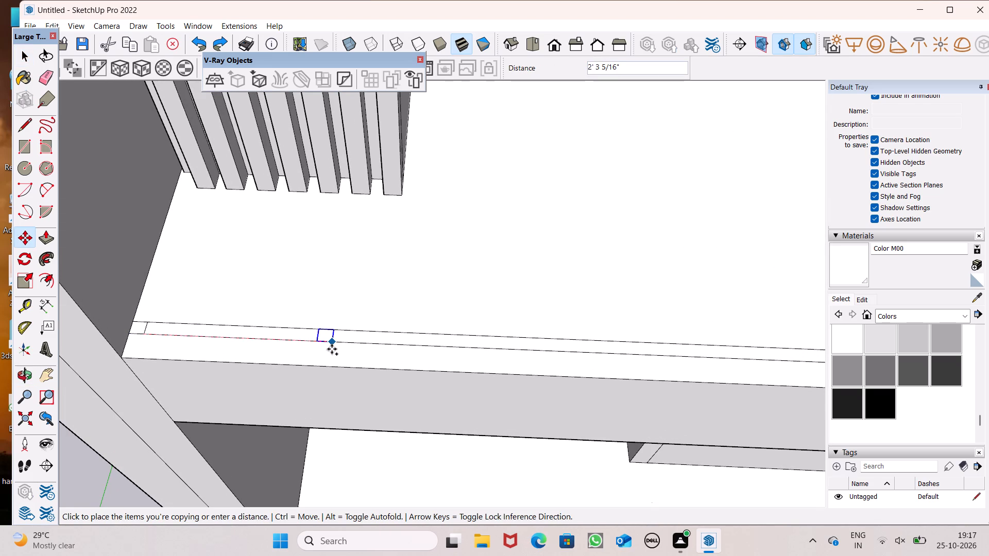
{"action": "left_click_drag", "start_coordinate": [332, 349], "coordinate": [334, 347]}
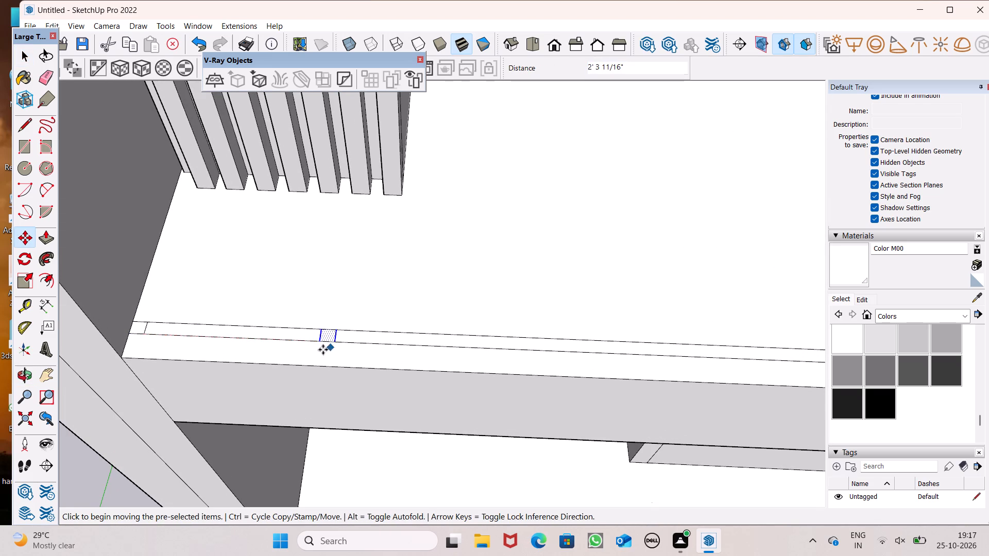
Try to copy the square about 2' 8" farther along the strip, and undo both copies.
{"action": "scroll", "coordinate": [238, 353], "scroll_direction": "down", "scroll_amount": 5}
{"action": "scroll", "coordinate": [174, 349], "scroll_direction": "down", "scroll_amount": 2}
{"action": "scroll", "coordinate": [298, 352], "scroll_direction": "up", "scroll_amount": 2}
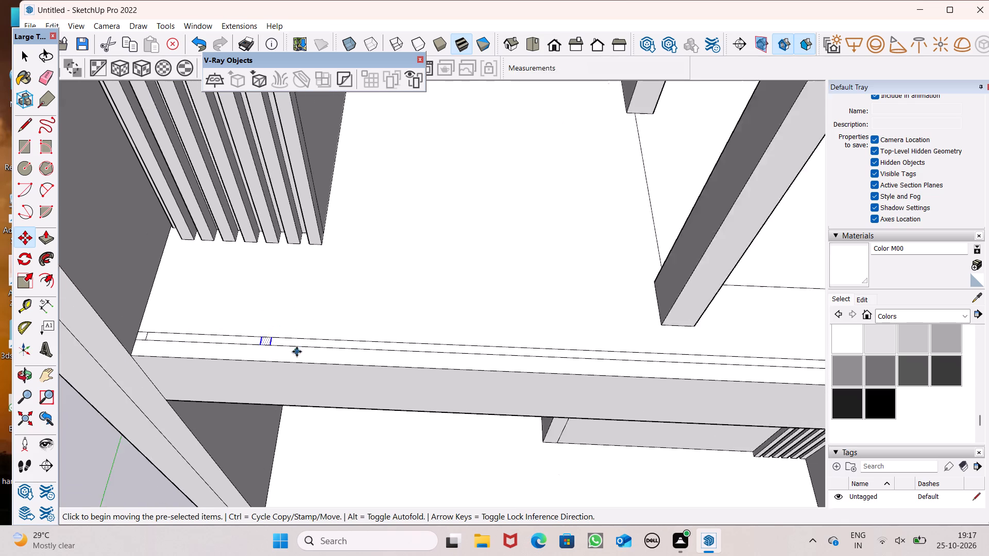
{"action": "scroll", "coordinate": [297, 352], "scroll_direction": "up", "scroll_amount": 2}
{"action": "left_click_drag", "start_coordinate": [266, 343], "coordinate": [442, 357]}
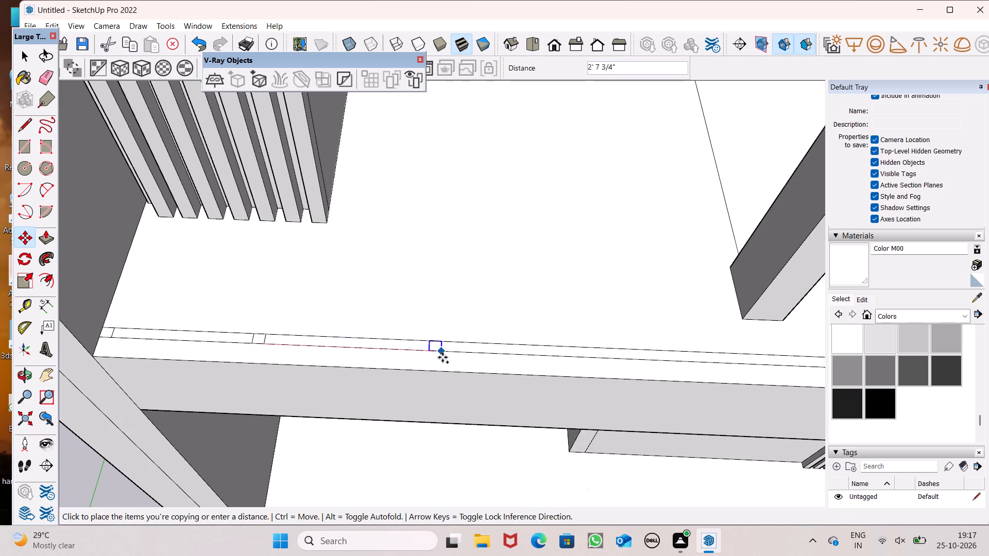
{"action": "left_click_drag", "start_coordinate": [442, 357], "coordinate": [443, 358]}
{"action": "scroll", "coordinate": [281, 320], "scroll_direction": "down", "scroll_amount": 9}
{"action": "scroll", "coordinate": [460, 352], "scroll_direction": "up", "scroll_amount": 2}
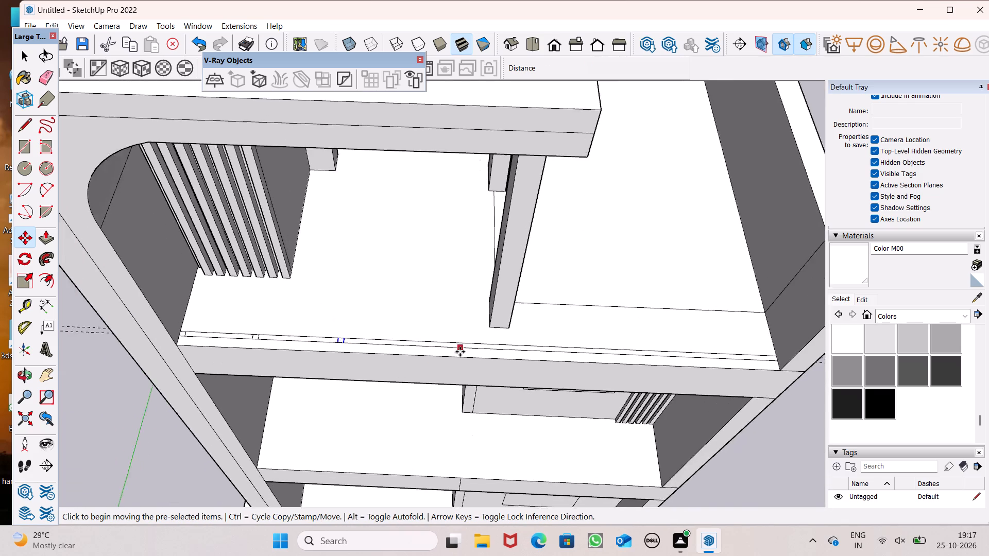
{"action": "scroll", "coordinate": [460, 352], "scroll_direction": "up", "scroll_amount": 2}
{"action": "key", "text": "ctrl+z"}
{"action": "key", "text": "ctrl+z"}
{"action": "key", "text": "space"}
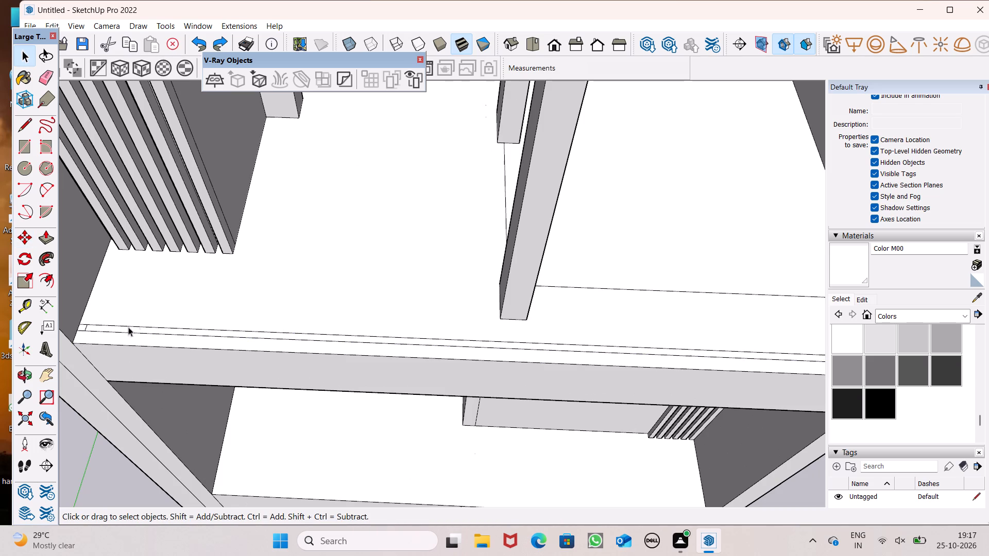
Copy the small end square about 4' 3" along the narrow front strip from the arched-wall end.
{"action": "double_click", "coordinate": [81, 327]}
{"action": "key", "text": "m"}
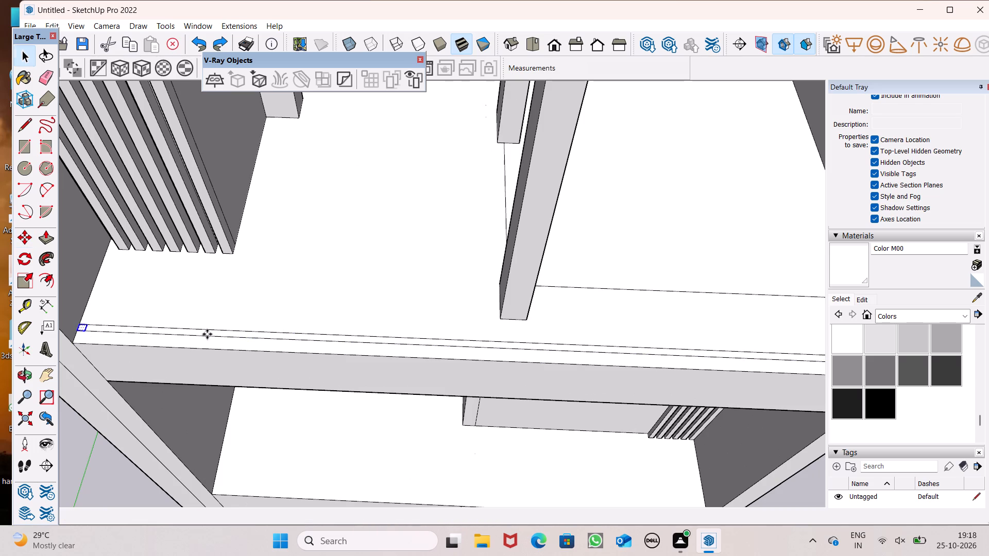
{"action": "key", "text": "Return"}
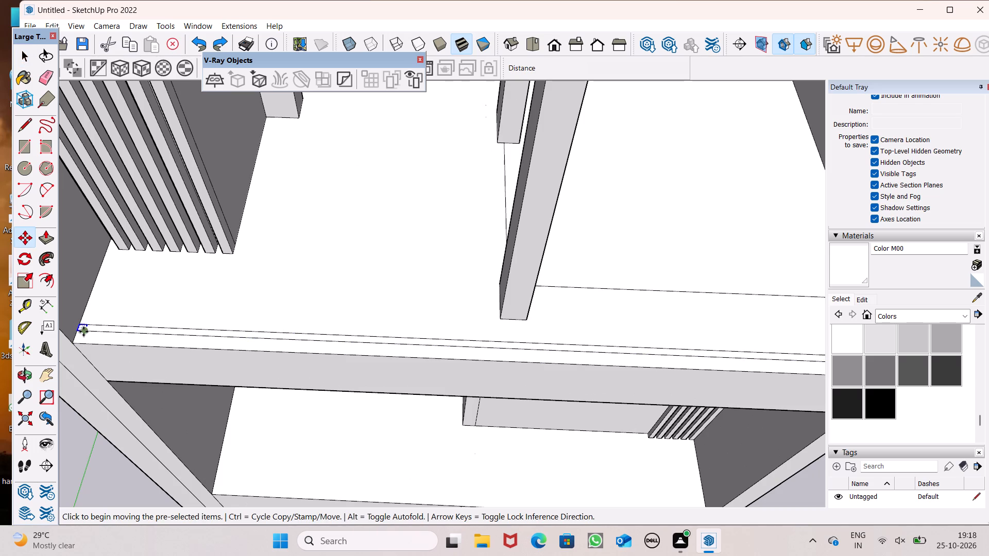
{"action": "left_click_drag", "start_coordinate": [83, 332], "coordinate": [261, 349]}
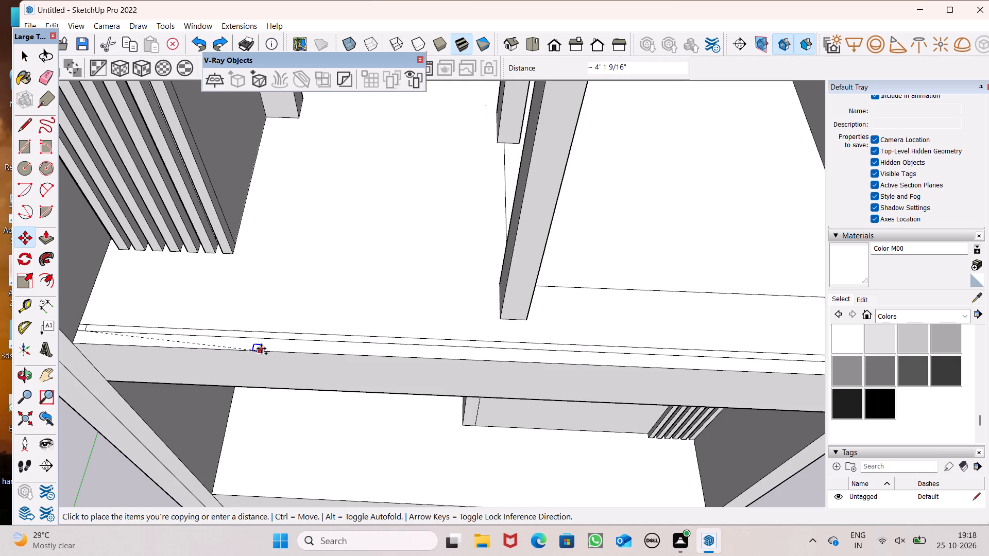
{"action": "left_click_drag", "start_coordinate": [261, 349], "coordinate": [268, 340]}
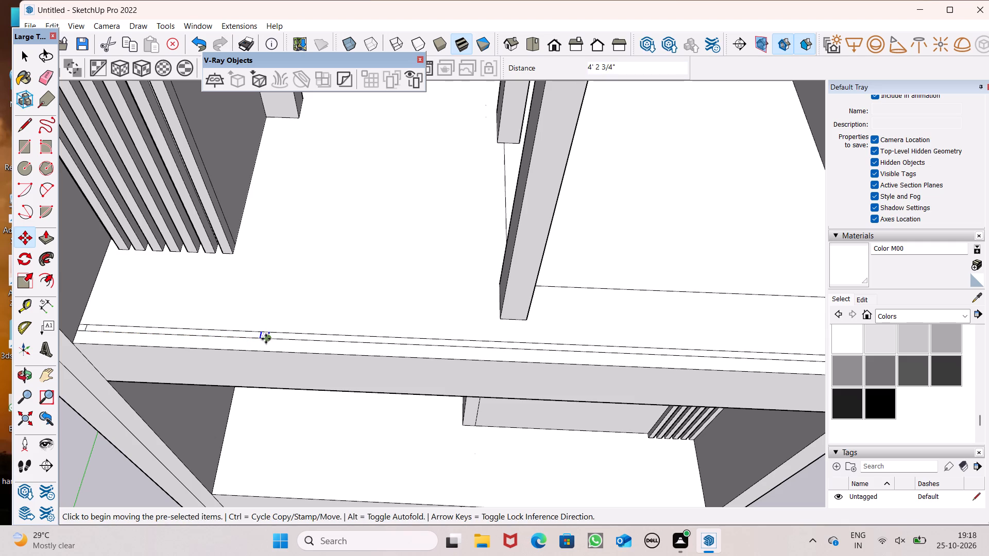
Copy the square again farther along the strip, to a spot near the rooftop overhang's front column.
{"action": "left_click_drag", "start_coordinate": [268, 337], "coordinate": [384, 346]}
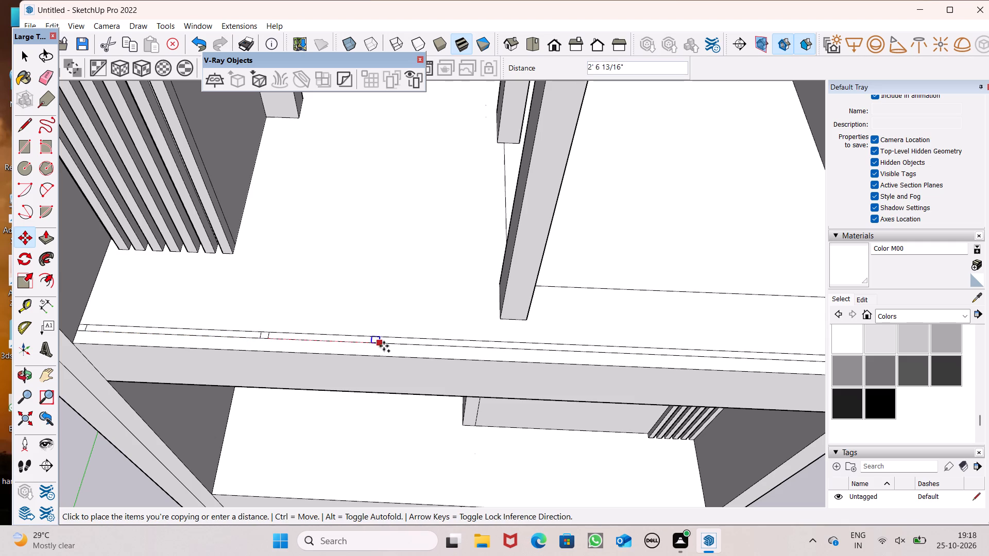
{"action": "left_click_drag", "start_coordinate": [384, 346], "coordinate": [466, 351]}
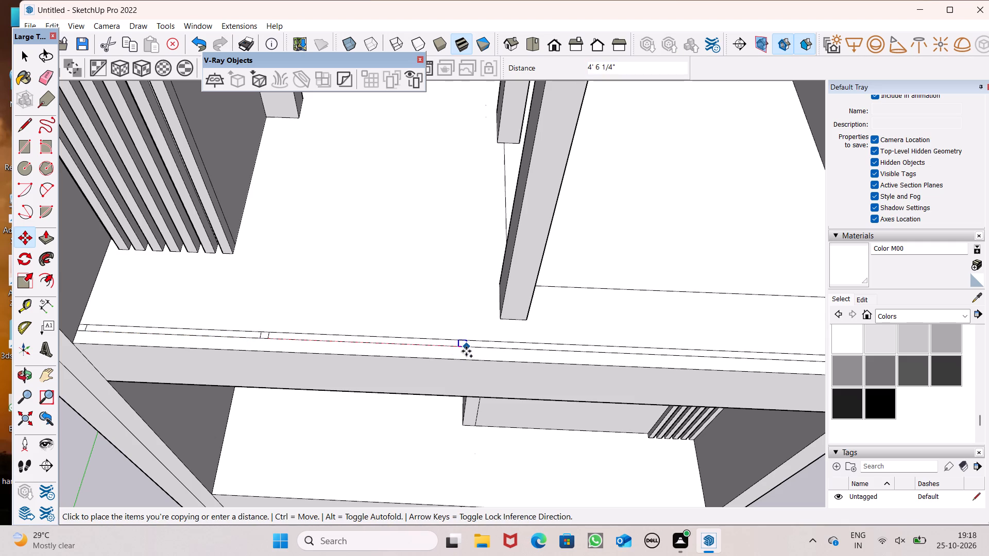
{"action": "left_click_drag", "start_coordinate": [466, 351], "coordinate": [476, 351]}
Copy the square a third time about 4' 5" farther along the strip toward the opposite parapet, and clear the selection.
{"action": "scroll", "coordinate": [312, 367], "scroll_direction": "down", "scroll_amount": 6}
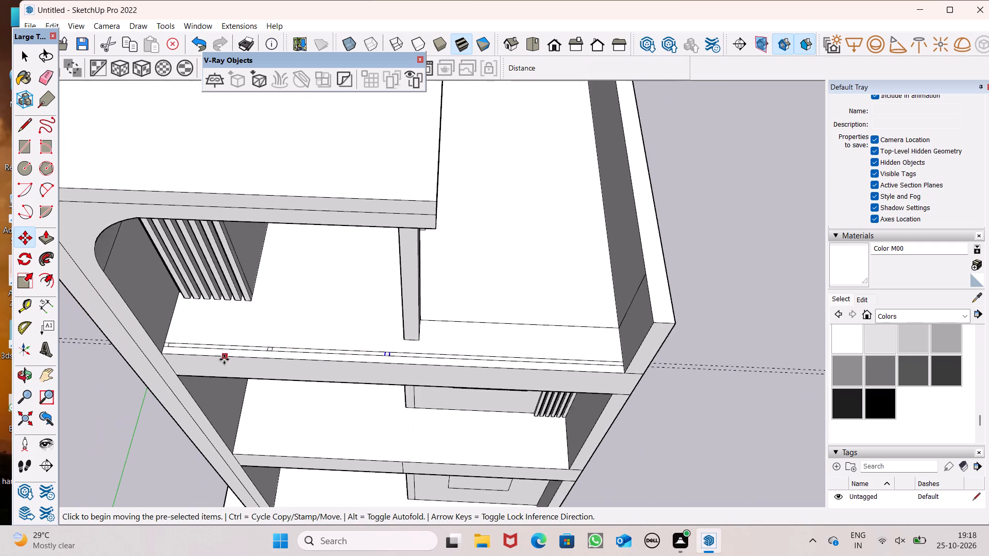
{"action": "scroll", "coordinate": [210, 356], "scroll_direction": "down", "scroll_amount": 2}
{"action": "scroll", "coordinate": [482, 369], "scroll_direction": "up", "scroll_amount": 6}
{"action": "scroll", "coordinate": [259, 355], "scroll_direction": "up", "scroll_amount": 7}
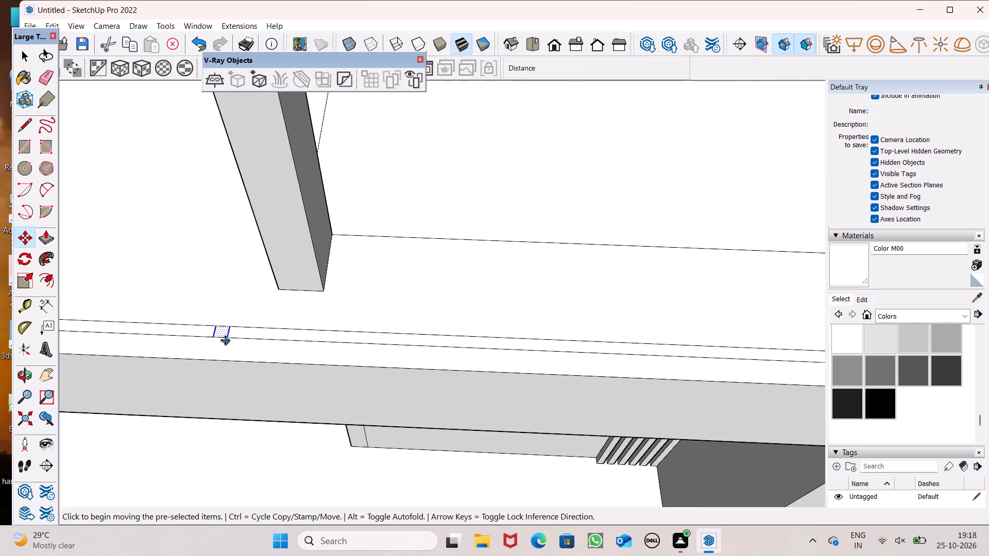
{"action": "left_click_drag", "start_coordinate": [225, 338], "coordinate": [570, 355]}
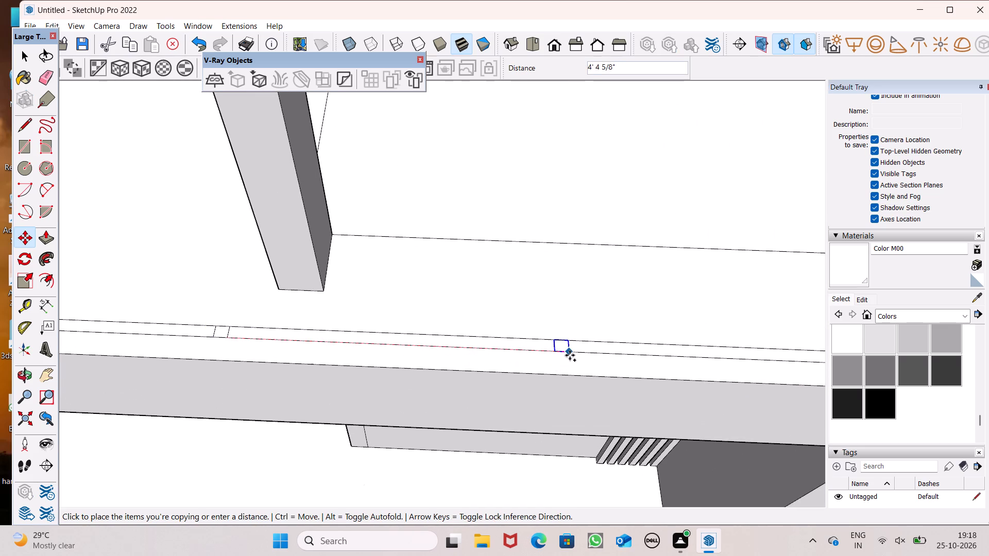
{"action": "left_click_drag", "start_coordinate": [570, 355], "coordinate": [575, 356]}
{"action": "scroll", "coordinate": [385, 325], "scroll_direction": "down", "scroll_amount": 5}
{"action": "scroll", "coordinate": [167, 305], "scroll_direction": "down", "scroll_amount": 5}
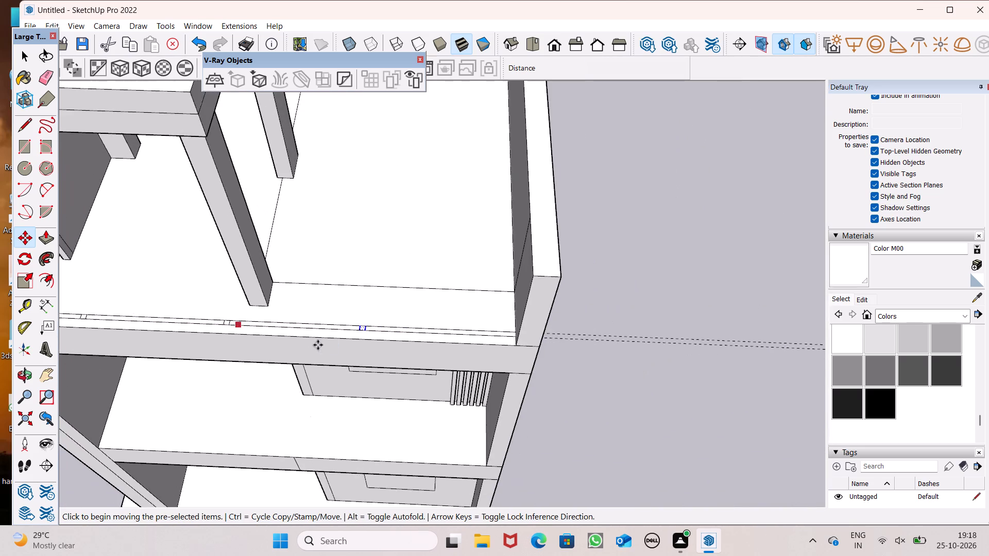
{"action": "scroll", "coordinate": [463, 321], "scroll_direction": "down", "scroll_amount": 4}
{"action": "key", "text": "space"}
{"action": "scroll", "coordinate": [515, 179], "scroll_direction": "down", "scroll_amount": 3}
{"action": "left_click", "coordinate": [616, 248]}
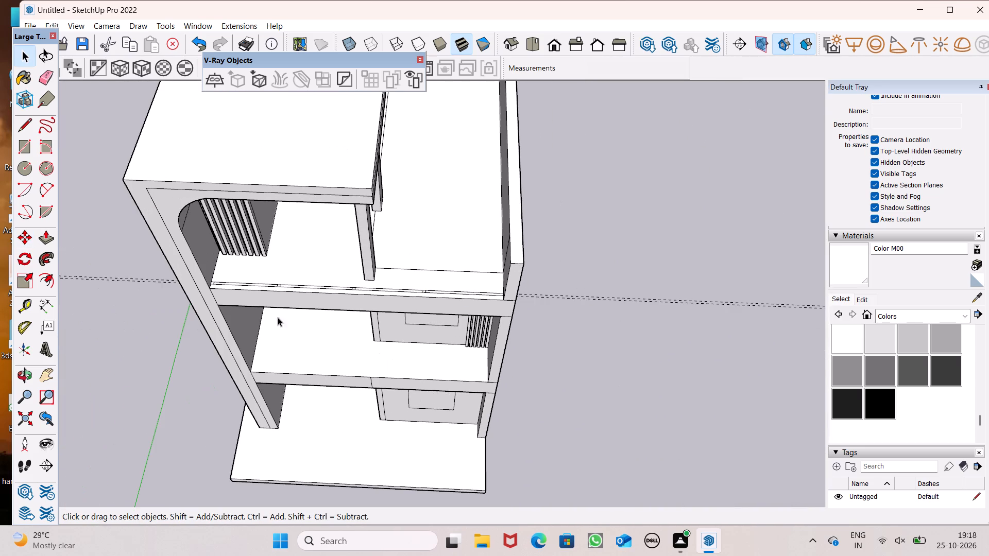
Erase the two guide lines running along the front strip.
{"action": "left_click", "coordinate": [42, 78]}
{"action": "left_click_drag", "start_coordinate": [126, 252], "coordinate": [126, 254]}
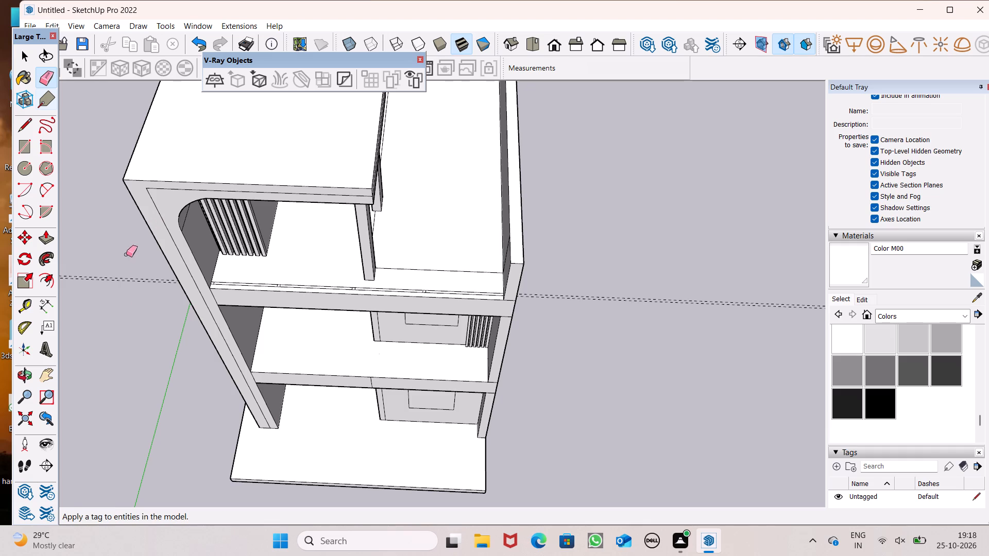
{"action": "left_click_drag", "start_coordinate": [126, 254], "coordinate": [119, 303]}
{"action": "left_click_drag", "start_coordinate": [98, 273], "coordinate": [98, 293]}
{"action": "key", "text": "space"}
Examine the front roof edge and the spacing of the square marks along the strip from several angles.
{"action": "scroll", "coordinate": [165, 282], "scroll_direction": "down", "scroll_amount": 3}
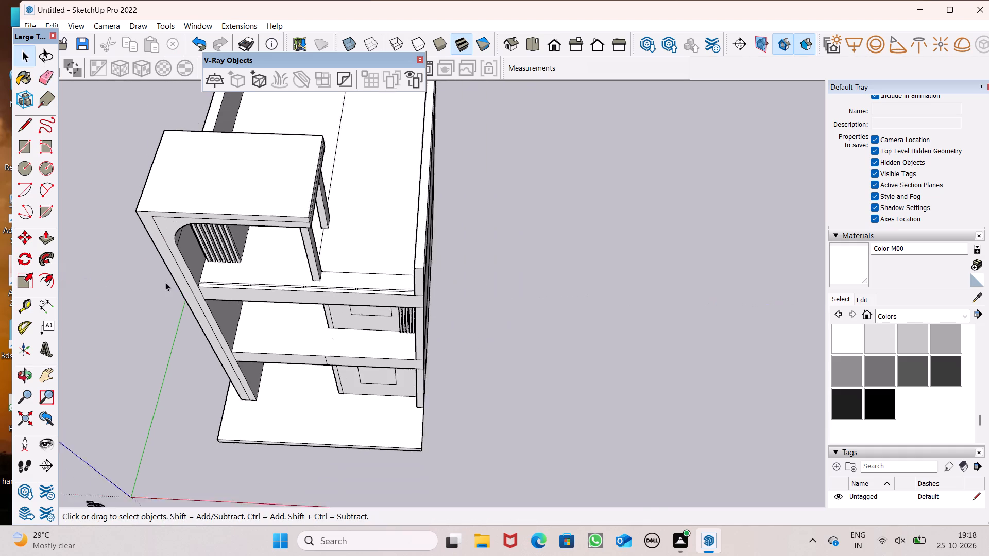
{"action": "scroll", "coordinate": [165, 282], "scroll_direction": "down", "scroll_amount": 1}
{"action": "middle_click_drag", "start_coordinate": [154, 300], "coordinate": [147, 220]}
{"action": "scroll", "coordinate": [212, 316], "scroll_direction": "up", "scroll_amount": 2}
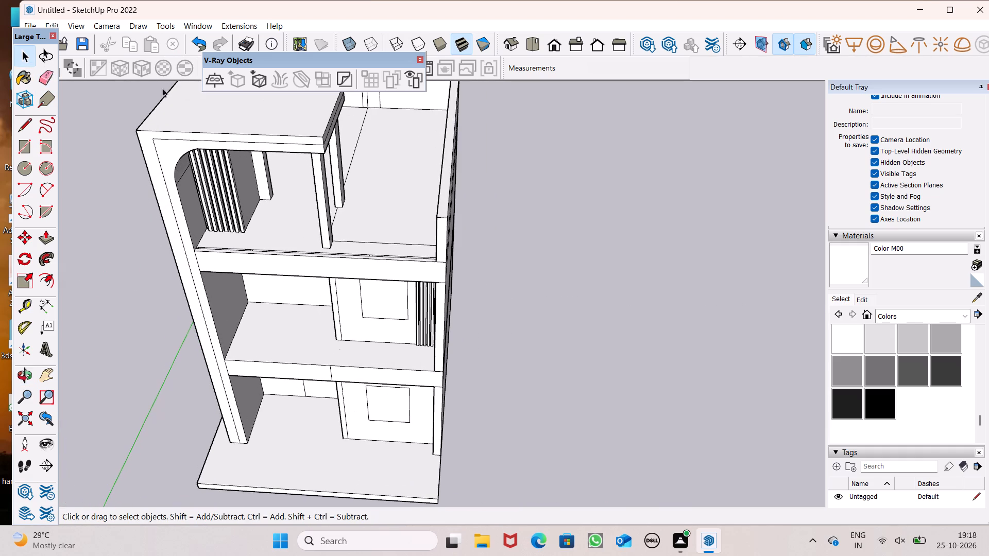
{"action": "middle_click_drag", "start_coordinate": [216, 288], "coordinate": [210, 351]}
{"action": "scroll", "coordinate": [215, 288], "scroll_direction": "up", "scroll_amount": 4}
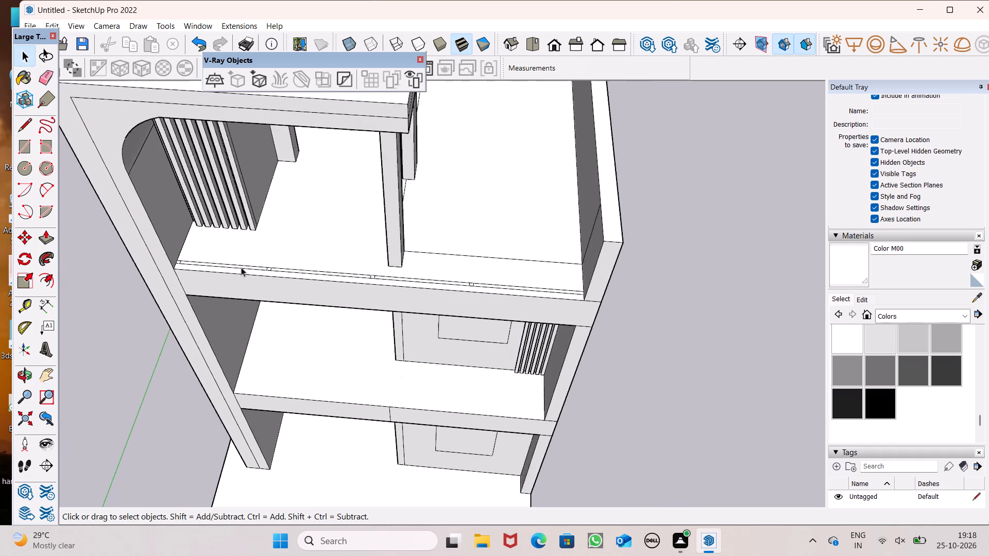
{"action": "scroll", "coordinate": [241, 267], "scroll_direction": "up", "scroll_amount": 2}
{"action": "scroll", "coordinate": [248, 275], "scroll_direction": "down", "scroll_amount": 2}
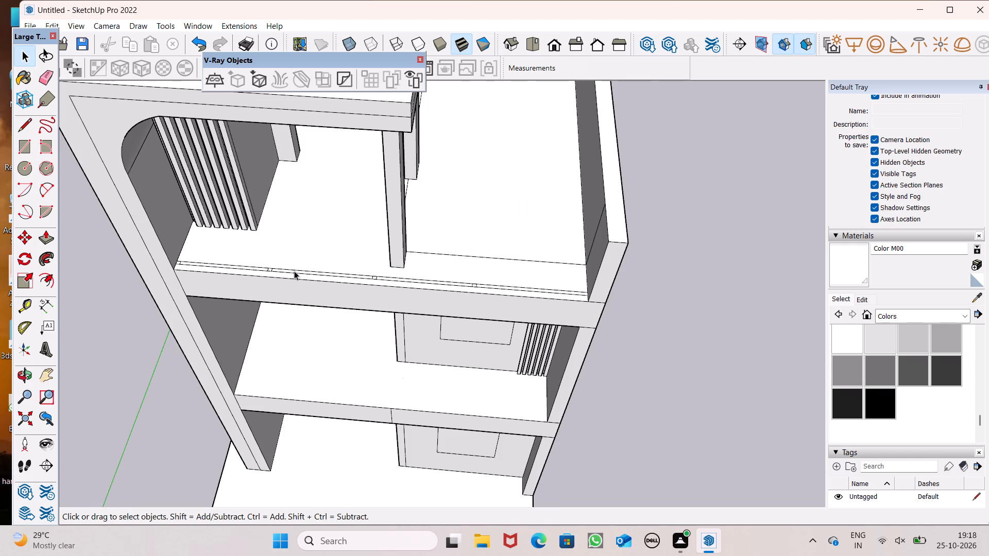
{"action": "middle_click_drag", "start_coordinate": [426, 284], "coordinate": [455, 159]}
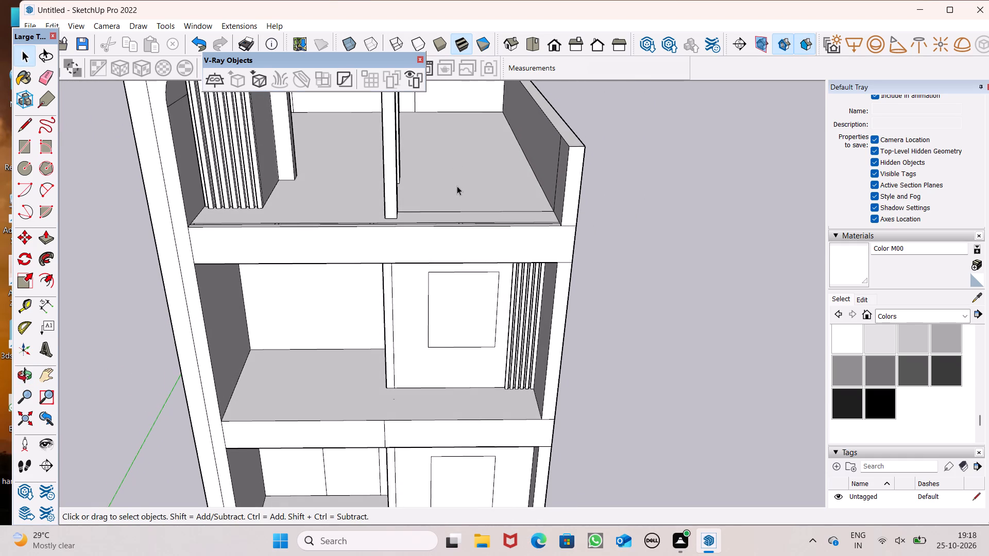
{"action": "scroll", "coordinate": [461, 203], "scroll_direction": "down", "scroll_amount": 1}
{"action": "middle_click_drag", "start_coordinate": [484, 205], "coordinate": [490, 311]}
{"action": "scroll", "coordinate": [532, 313], "scroll_direction": "up", "scroll_amount": 3}
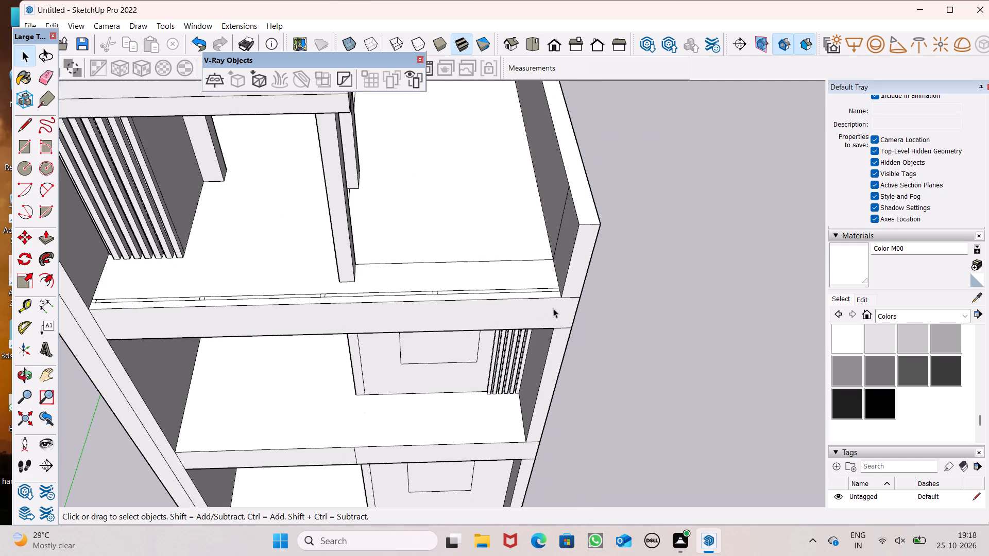
{"action": "scroll", "coordinate": [524, 293], "scroll_direction": "down", "scroll_amount": 1}
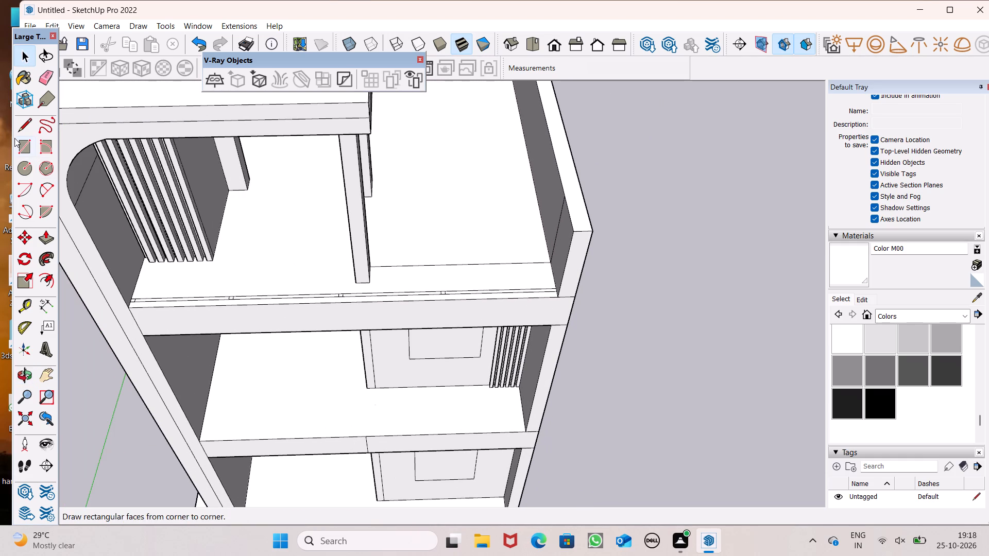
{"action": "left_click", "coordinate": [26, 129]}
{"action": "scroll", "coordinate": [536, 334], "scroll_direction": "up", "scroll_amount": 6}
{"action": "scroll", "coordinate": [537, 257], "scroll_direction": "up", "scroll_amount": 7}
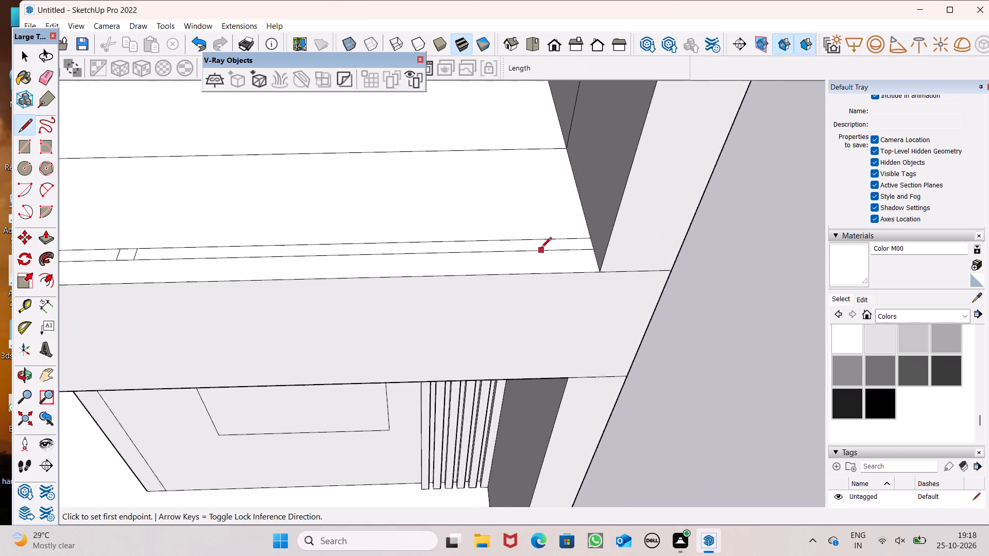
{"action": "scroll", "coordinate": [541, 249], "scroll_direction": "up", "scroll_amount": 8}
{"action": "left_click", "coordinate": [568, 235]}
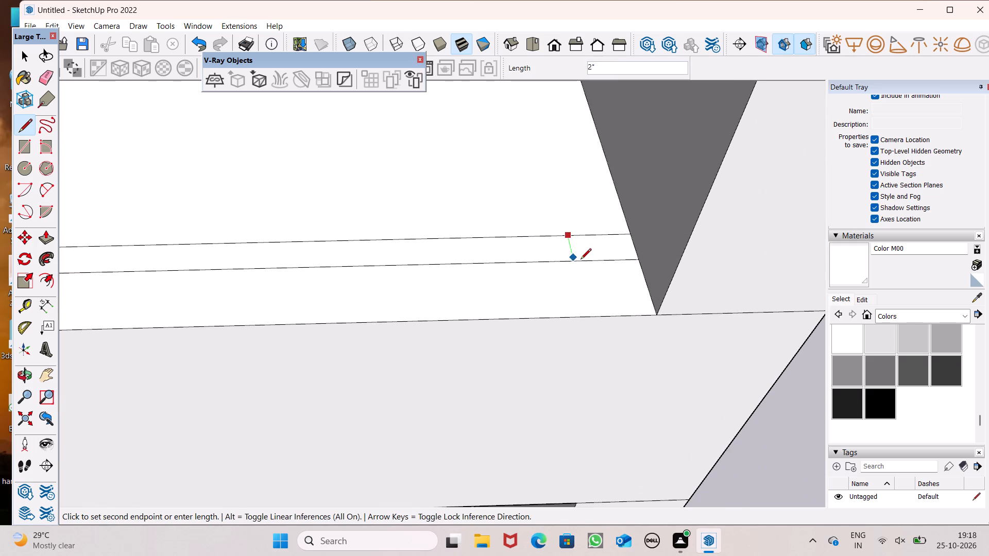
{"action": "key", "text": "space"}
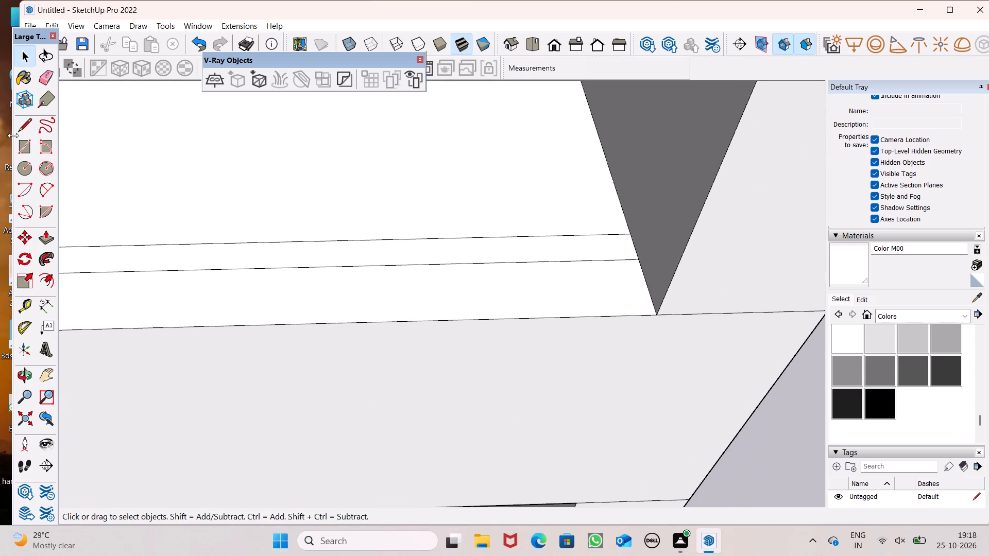
Draw a 2" line across the narrow front strip near the parapet, marking off a small square at that end.
{"action": "left_click", "coordinate": [16, 130]}
{"action": "scroll", "coordinate": [427, 214], "scroll_direction": "up", "scroll_amount": 3}
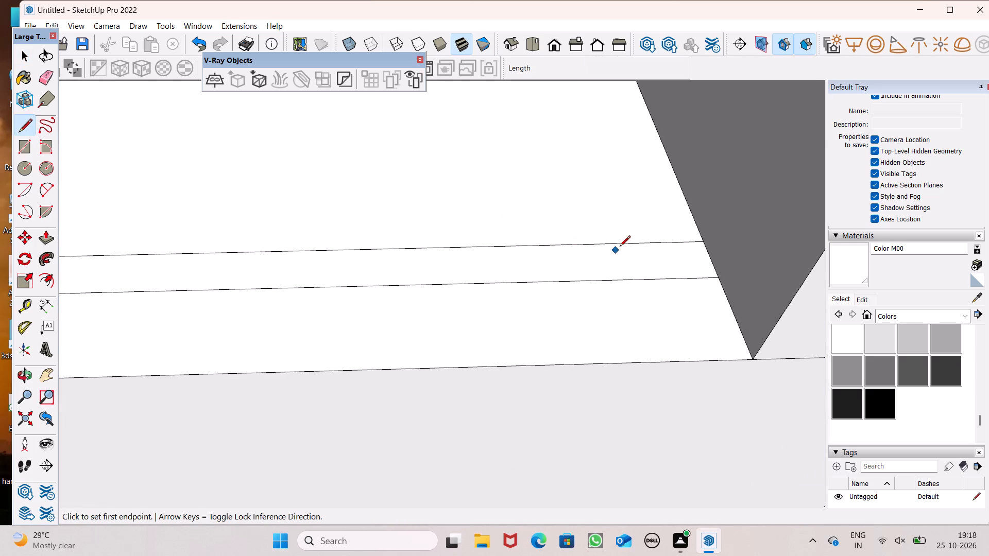
{"action": "left_click", "coordinate": [626, 246]}
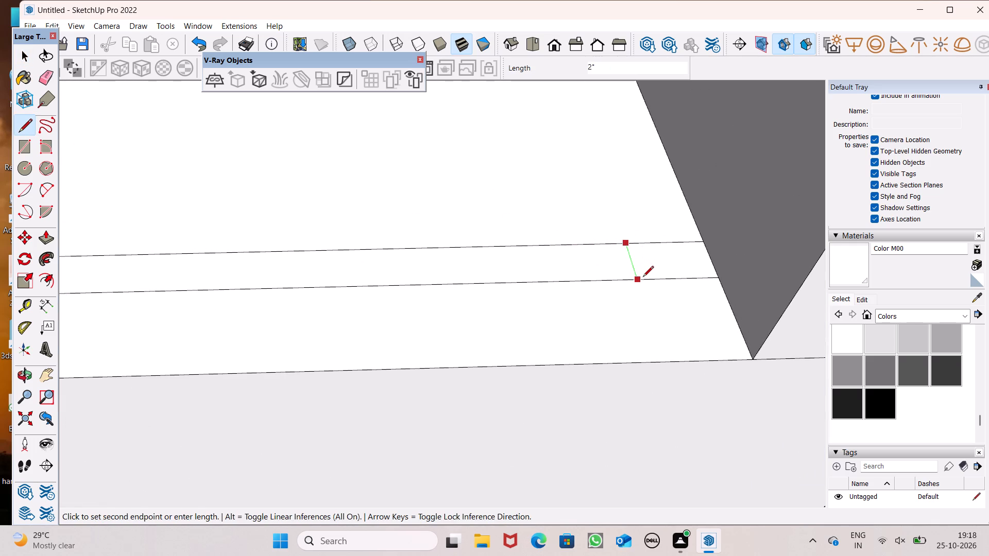
{"action": "left_click", "coordinate": [643, 277]}
{"action": "key", "text": "space"}
{"action": "scroll", "coordinate": [623, 270], "scroll_direction": "down", "scroll_amount": 6}
{"action": "scroll", "coordinate": [650, 263], "scroll_direction": "down", "scroll_amount": 16}
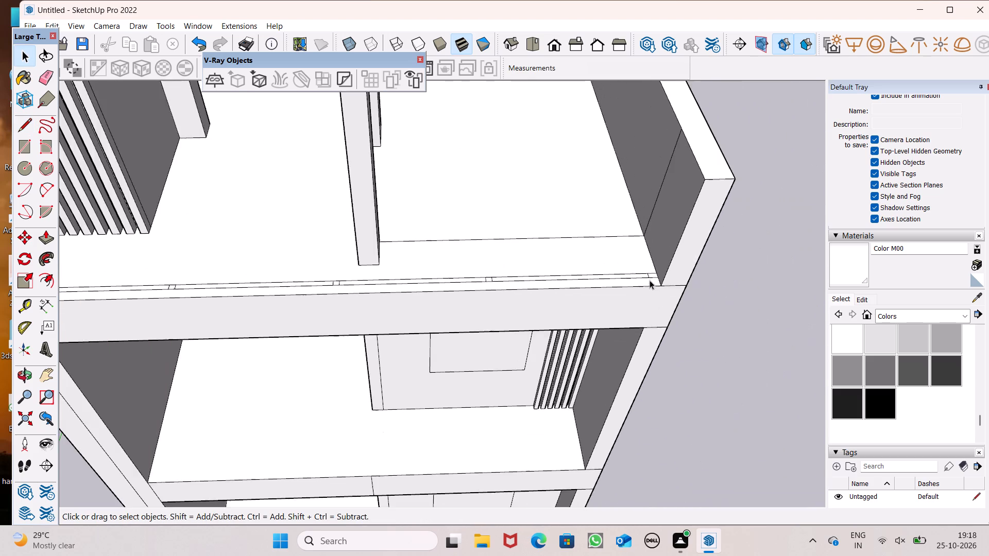
{"action": "scroll", "coordinate": [650, 280], "scroll_direction": "down", "scroll_amount": 8}
{"action": "scroll", "coordinate": [395, 228], "scroll_direction": "up", "scroll_amount": 3}
{"action": "scroll", "coordinate": [395, 228], "scroll_direction": "down", "scroll_amount": 4}
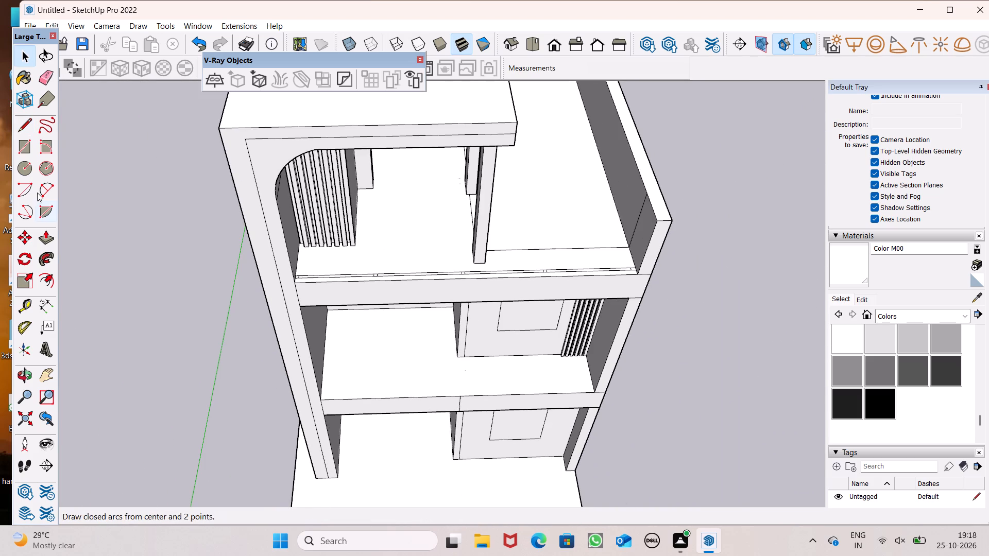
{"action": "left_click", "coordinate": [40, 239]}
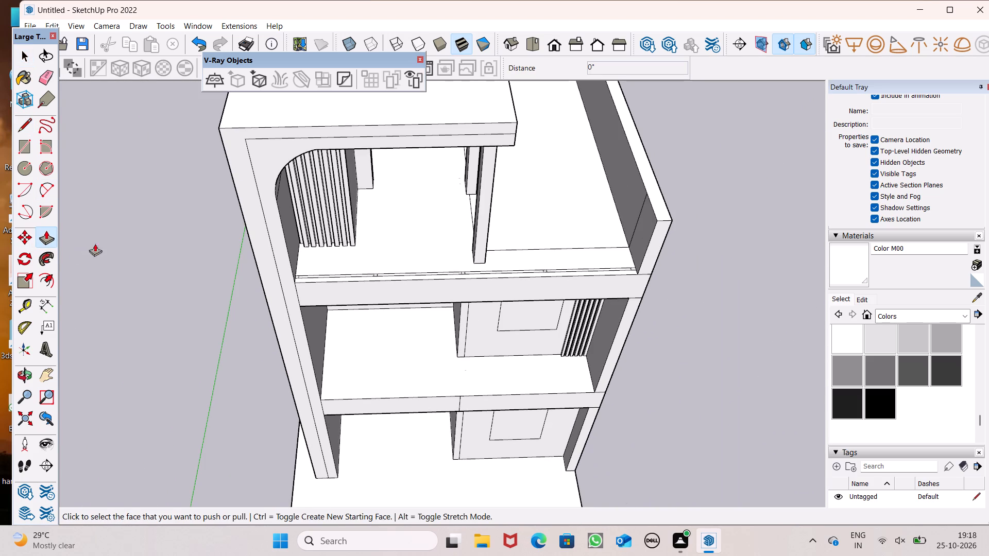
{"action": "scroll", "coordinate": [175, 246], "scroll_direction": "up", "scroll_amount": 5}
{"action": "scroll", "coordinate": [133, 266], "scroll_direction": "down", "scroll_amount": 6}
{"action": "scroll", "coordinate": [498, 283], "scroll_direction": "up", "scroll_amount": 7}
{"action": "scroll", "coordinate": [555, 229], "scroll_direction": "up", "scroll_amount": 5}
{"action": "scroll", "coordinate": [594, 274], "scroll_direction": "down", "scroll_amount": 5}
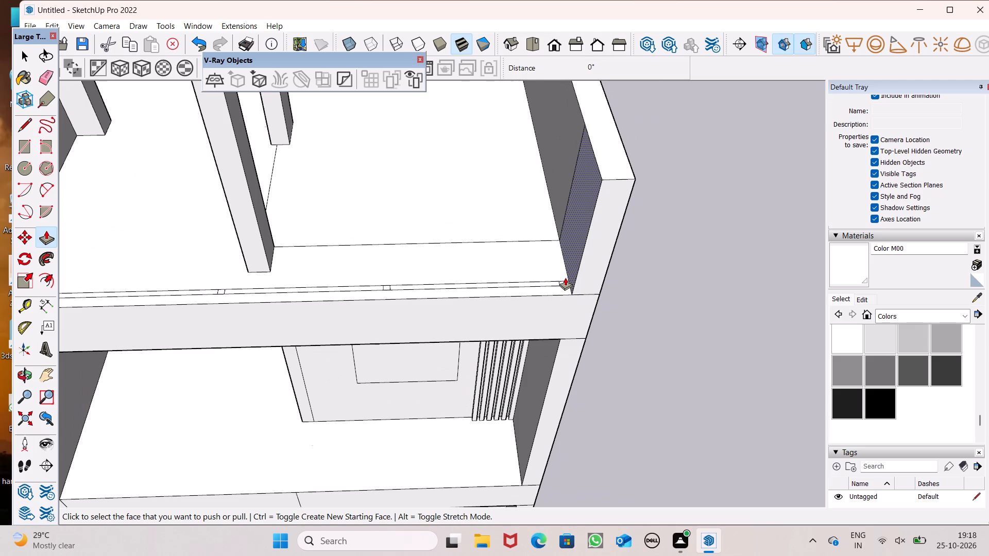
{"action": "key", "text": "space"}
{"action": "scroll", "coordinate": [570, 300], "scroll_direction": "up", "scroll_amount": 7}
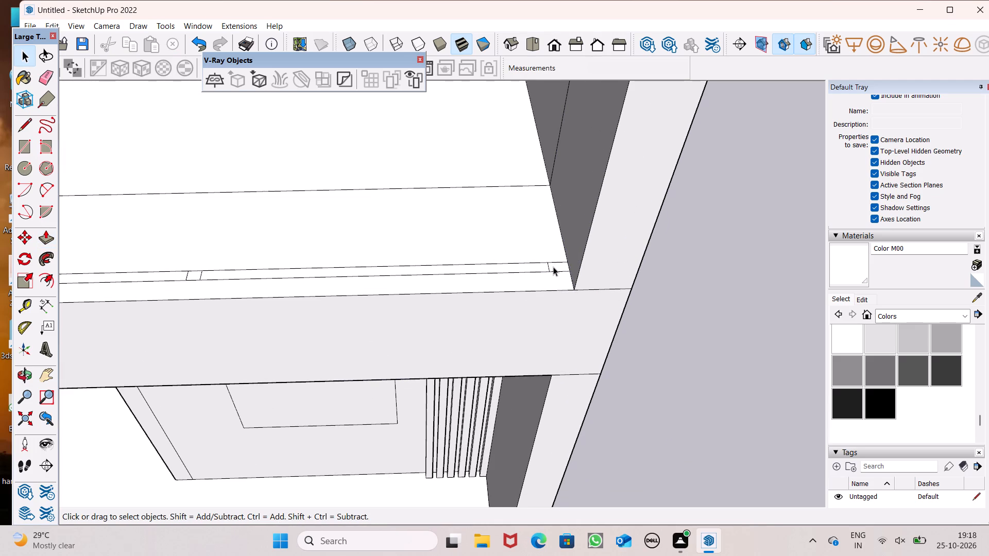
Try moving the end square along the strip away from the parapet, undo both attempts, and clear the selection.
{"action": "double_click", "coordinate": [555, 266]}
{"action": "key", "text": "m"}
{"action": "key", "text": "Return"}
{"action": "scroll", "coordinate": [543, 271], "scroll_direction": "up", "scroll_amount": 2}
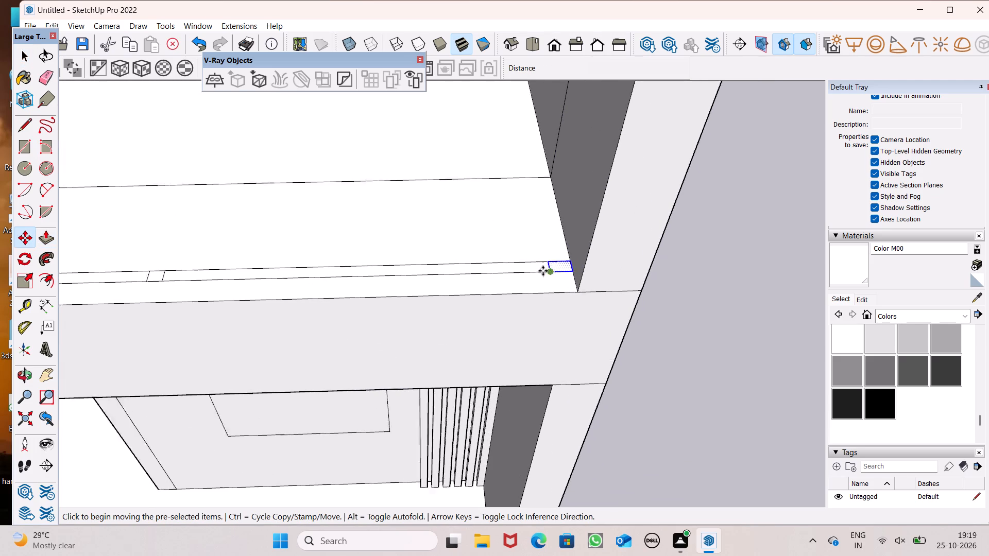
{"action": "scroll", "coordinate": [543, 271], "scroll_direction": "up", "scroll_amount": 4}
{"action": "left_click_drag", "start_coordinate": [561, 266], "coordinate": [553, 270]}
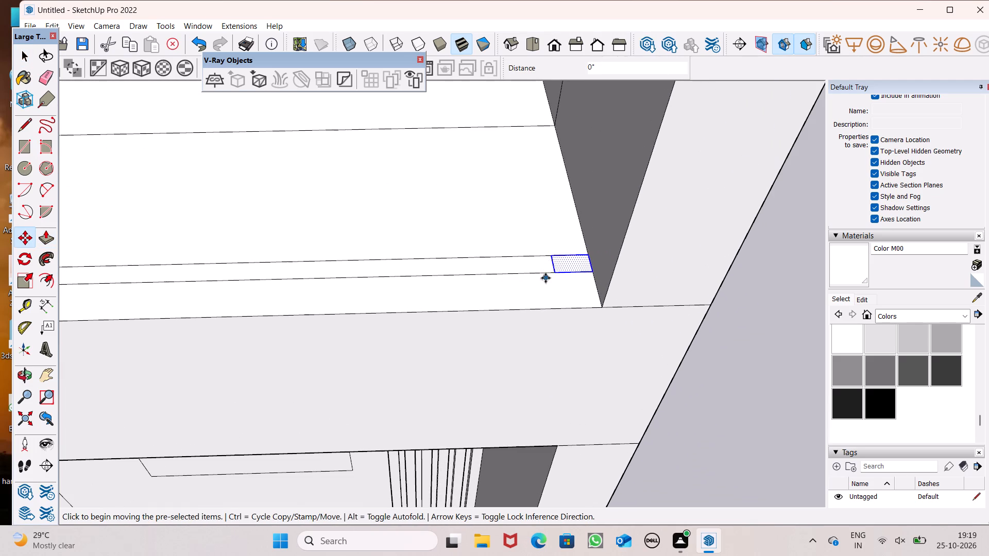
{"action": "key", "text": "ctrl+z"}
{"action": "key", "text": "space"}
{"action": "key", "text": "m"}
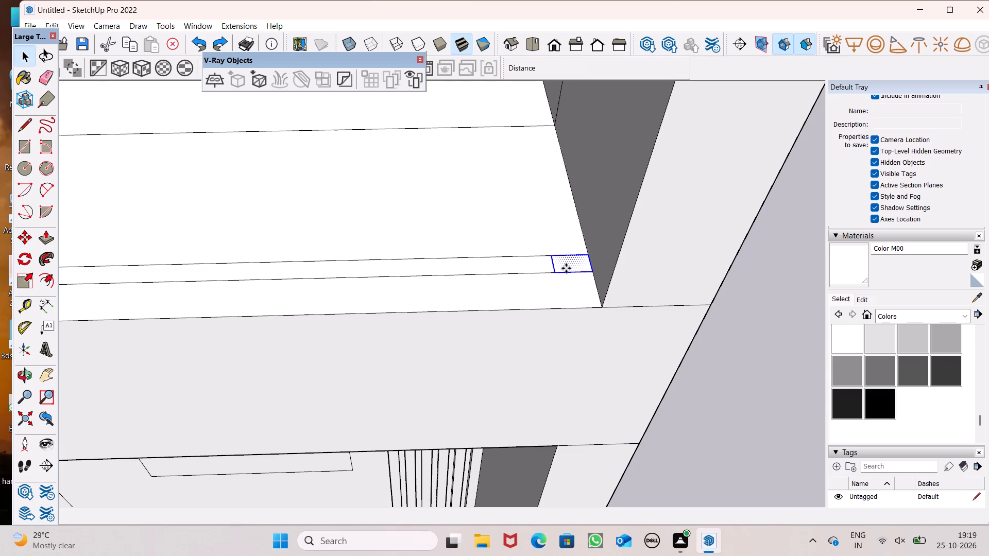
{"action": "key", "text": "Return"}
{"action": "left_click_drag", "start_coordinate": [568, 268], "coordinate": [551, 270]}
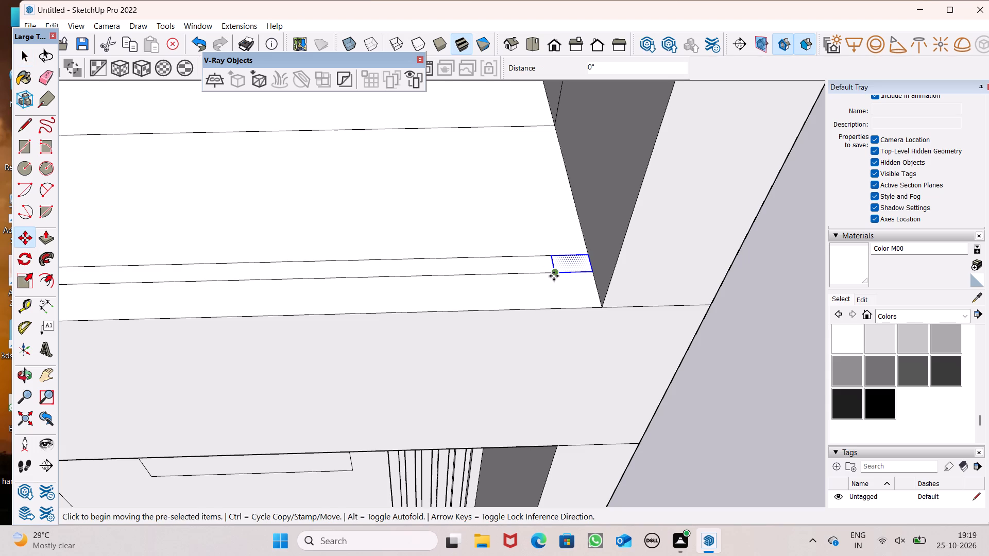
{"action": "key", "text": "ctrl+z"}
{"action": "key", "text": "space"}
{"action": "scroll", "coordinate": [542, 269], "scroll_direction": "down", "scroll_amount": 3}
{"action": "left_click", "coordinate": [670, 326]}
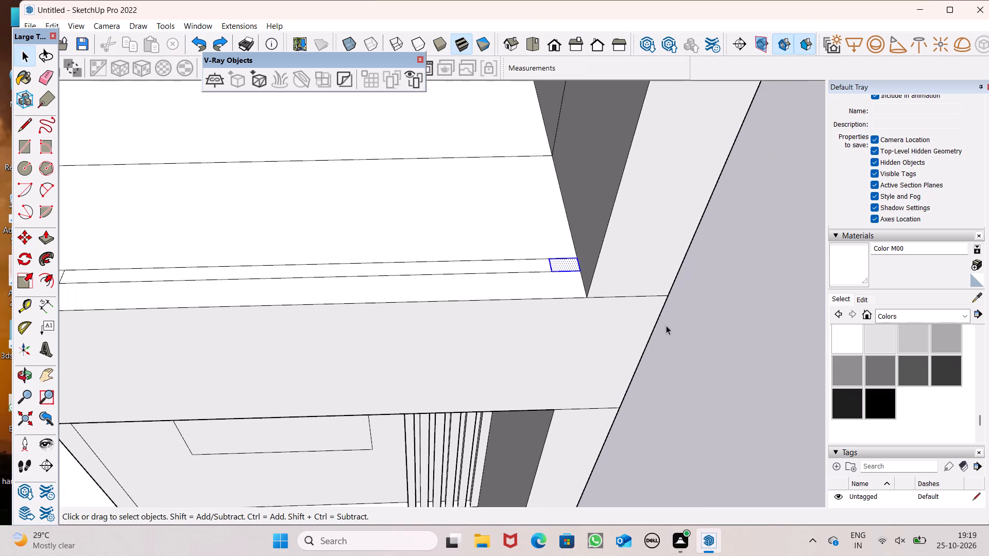
Delete the short cross line that marks off the end square beside the parapet.
{"action": "scroll", "coordinate": [554, 273], "scroll_direction": "up", "scroll_amount": 5}
{"action": "left_click", "coordinate": [547, 263]}
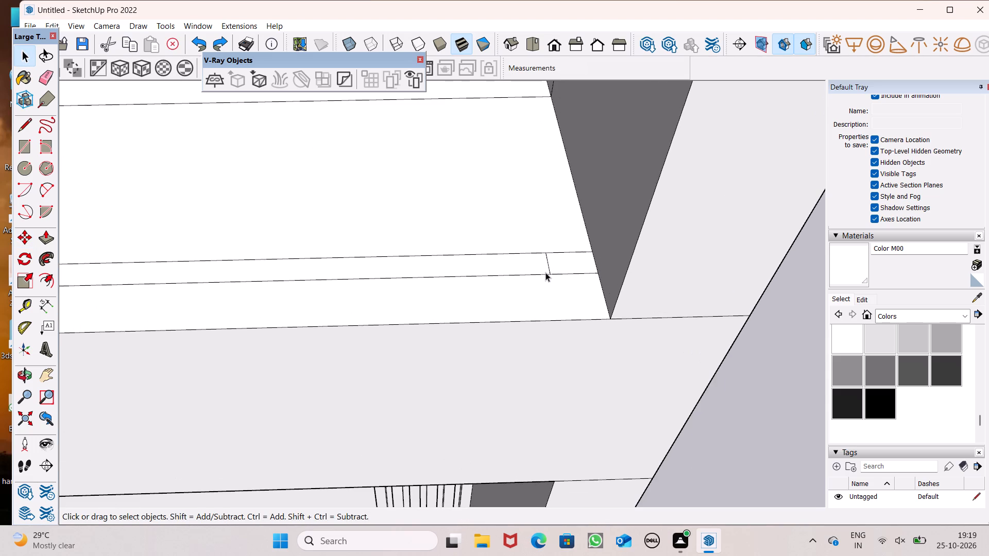
{"action": "key", "text": "Delete"}
{"action": "scroll", "coordinate": [498, 276], "scroll_direction": "down", "scroll_amount": 3}
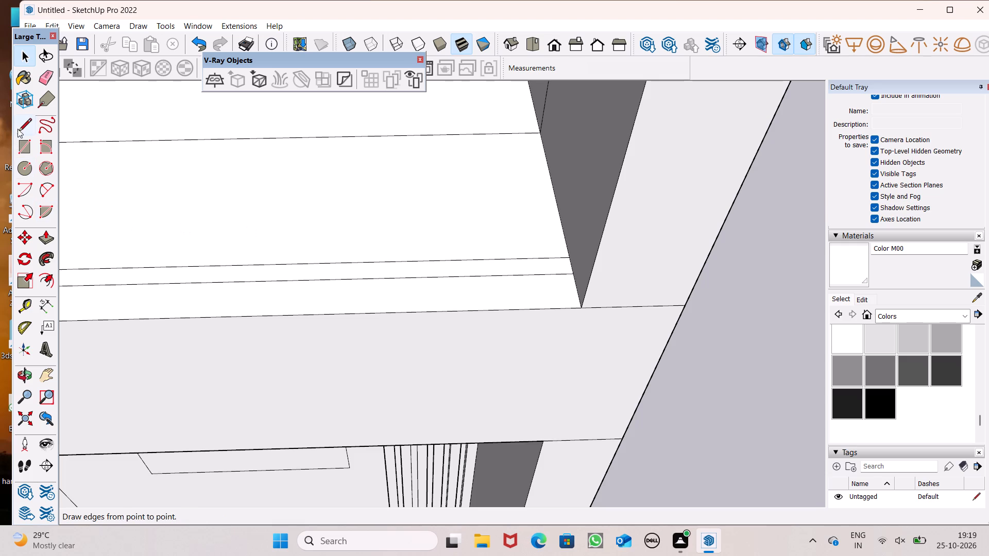
Draw two 2" lines across the narrow front strip, forming a small square set slightly away from the parapet.
{"action": "left_click", "coordinate": [24, 120]}
{"action": "scroll", "coordinate": [483, 264], "scroll_direction": "up", "scroll_amount": 5}
{"action": "scroll", "coordinate": [555, 266], "scroll_direction": "up", "scroll_amount": 5}
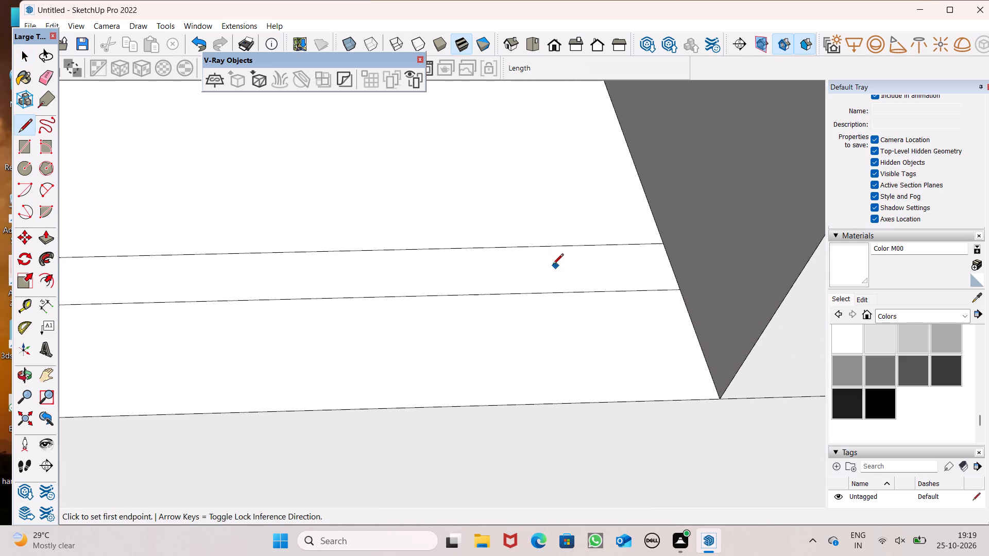
{"action": "left_click", "coordinate": [534, 246]}
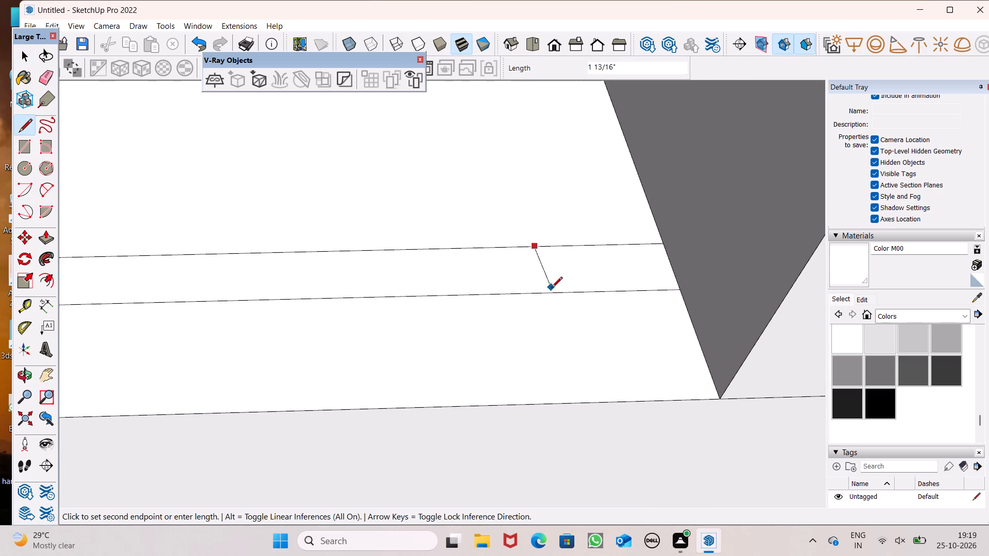
{"action": "left_click", "coordinate": [542, 294]}
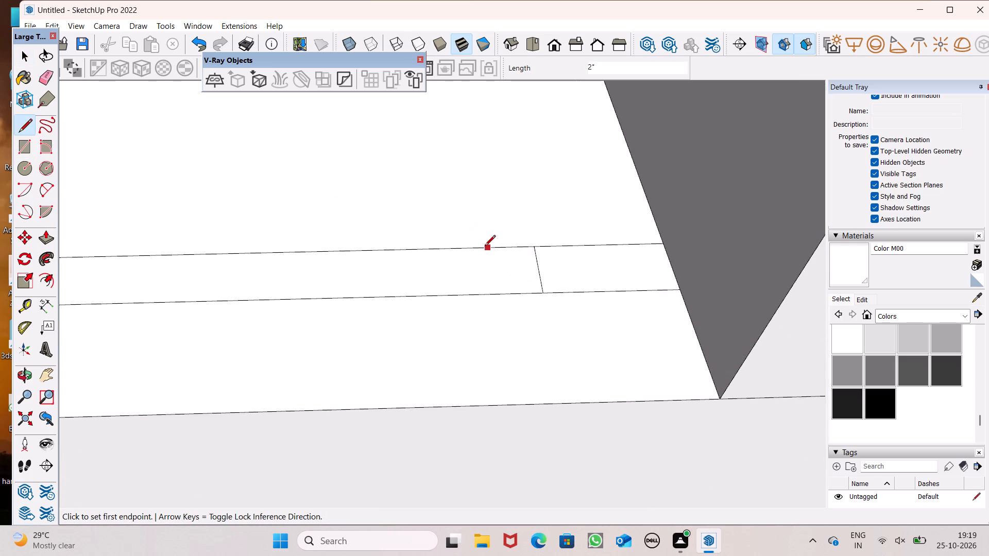
{"action": "left_click", "coordinate": [480, 247]}
{"action": "left_click", "coordinate": [485, 296]}
{"action": "scroll", "coordinate": [569, 292], "scroll_direction": "down", "scroll_amount": 14}
{"action": "key", "text": "space"}
{"action": "scroll", "coordinate": [561, 310], "scroll_direction": "down", "scroll_amount": 6}
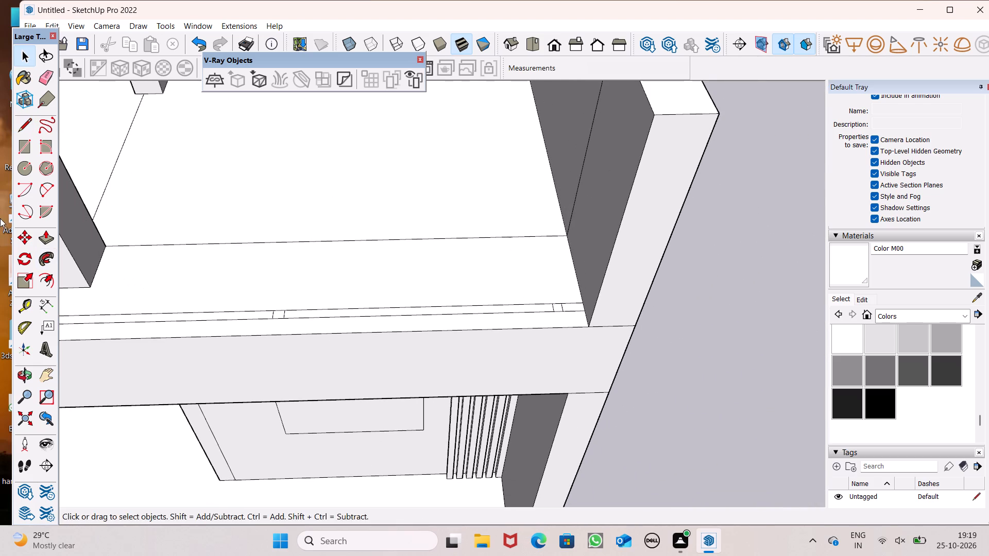
Check the height of the parapet's front end with the Dimension tool, without placing a dimension.
{"action": "left_click", "coordinate": [38, 236]}
{"action": "scroll", "coordinate": [278, 322], "scroll_direction": "down", "scroll_amount": 4}
{"action": "middle_click_drag", "start_coordinate": [516, 301], "coordinate": [503, 202]}
{"action": "scroll", "coordinate": [516, 298], "scroll_direction": "up", "scroll_amount": 1}
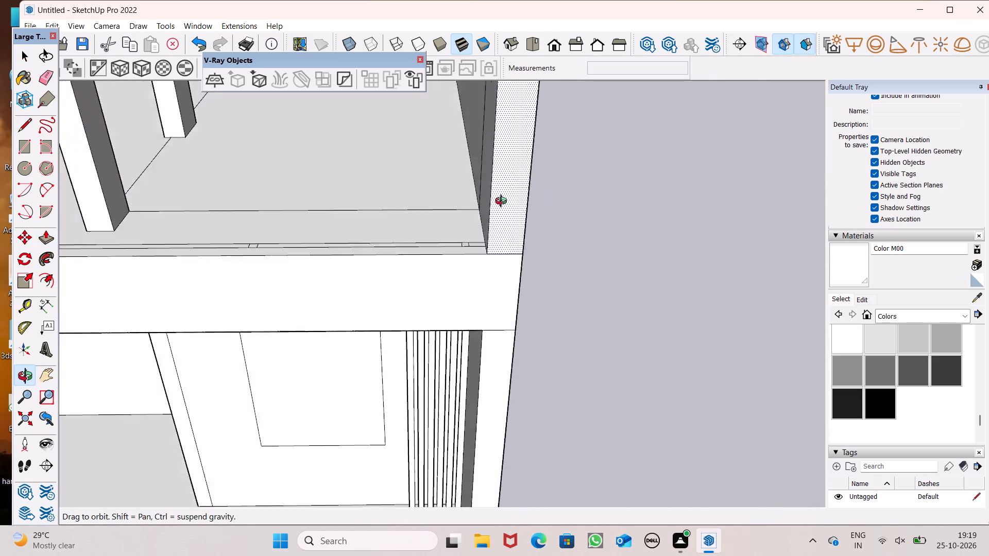
{"action": "middle_click_drag", "start_coordinate": [503, 202], "coordinate": [499, 192]}
{"action": "scroll", "coordinate": [499, 194], "scroll_direction": "up", "scroll_amount": 1}
{"action": "scroll", "coordinate": [502, 286], "scroll_direction": "down", "scroll_amount": 7}
{"action": "middle_click_drag", "start_coordinate": [508, 311], "coordinate": [441, 253]}
{"action": "scroll", "coordinate": [503, 293], "scroll_direction": "up", "scroll_amount": 1}
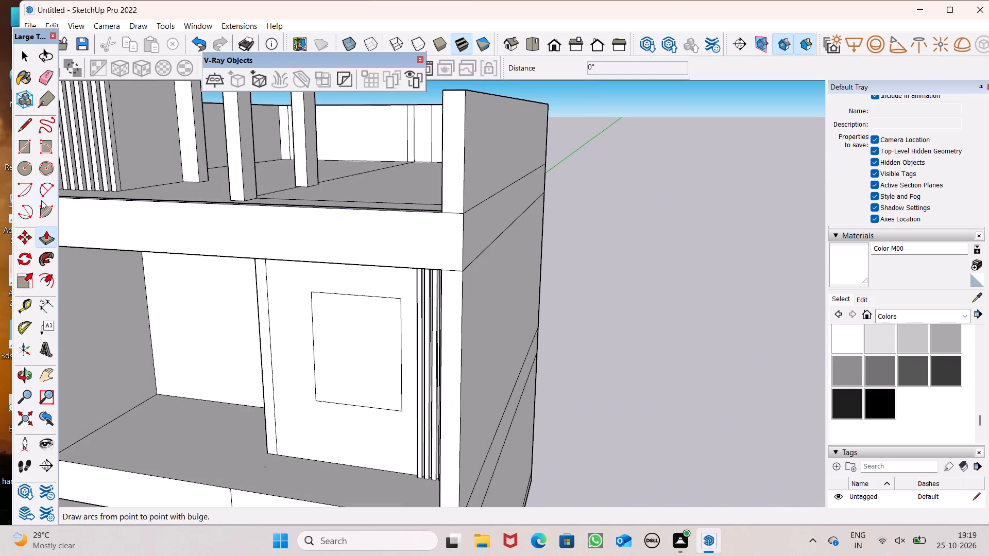
{"action": "left_click", "coordinate": [46, 310]}
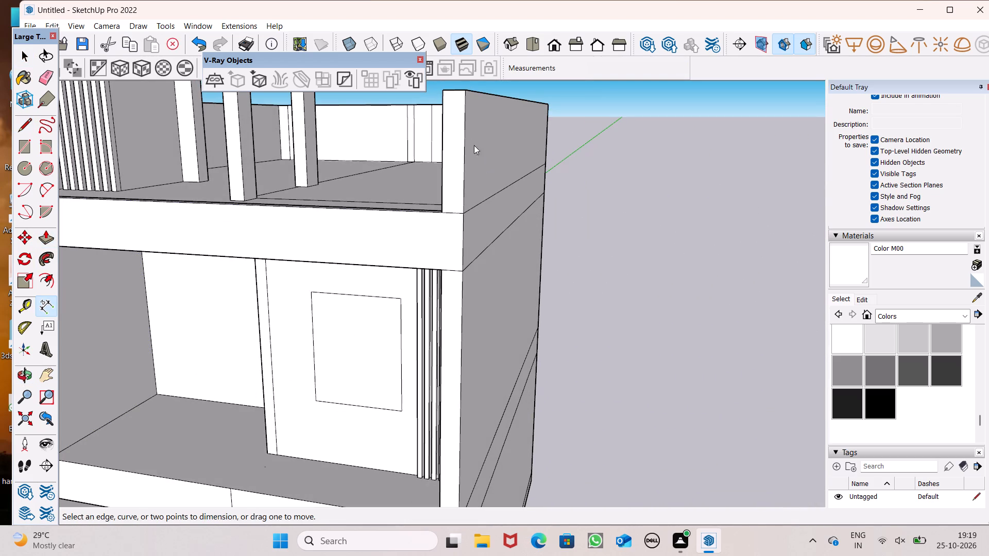
{"action": "left_click", "coordinate": [466, 96]}
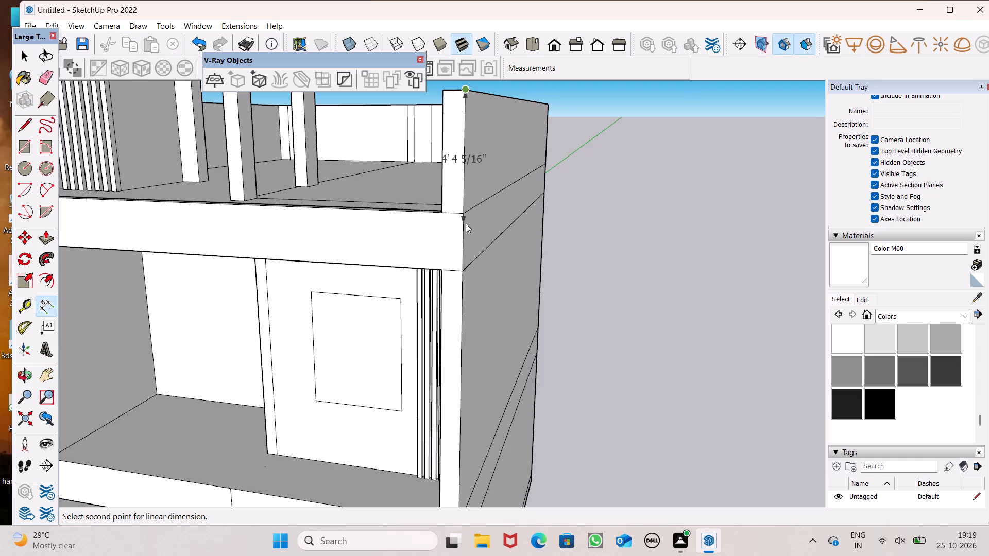
{"action": "key", "text": "space"}
{"action": "scroll", "coordinate": [728, 283], "scroll_direction": "down", "scroll_amount": 2}
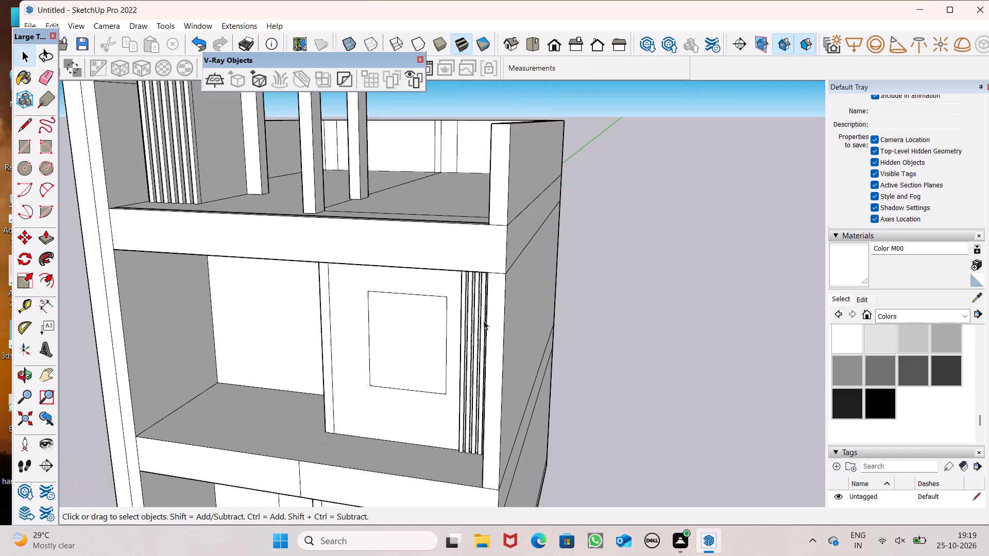
Push/Pull the new square beside the parapet up 4' into a post level with the parapet's top.
{"action": "scroll", "coordinate": [527, 267], "scroll_direction": "down", "scroll_amount": 3}
{"action": "middle_click_drag", "start_coordinate": [531, 270], "coordinate": [643, 368]}
{"action": "scroll", "coordinate": [578, 242], "scroll_direction": "up", "scroll_amount": 8}
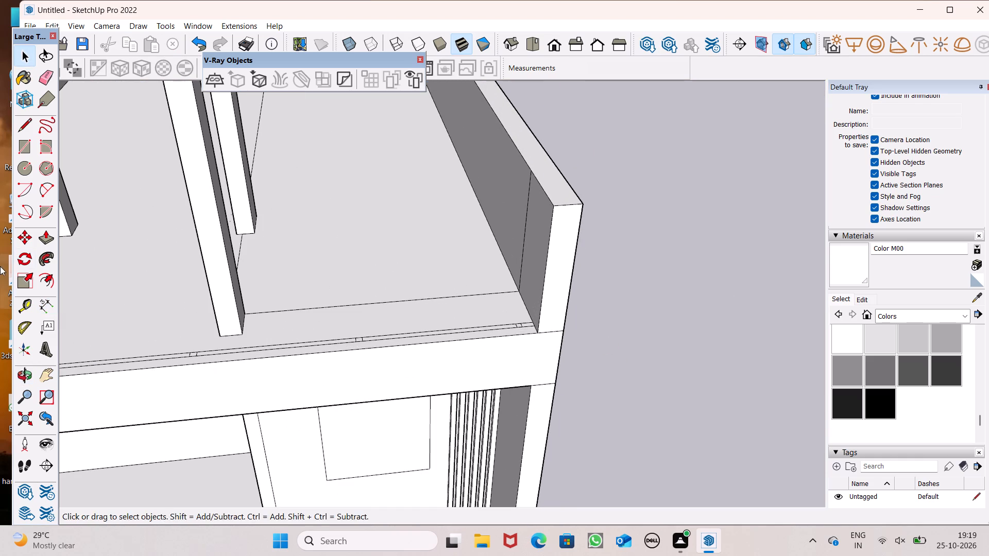
{"action": "left_click", "coordinate": [49, 241]}
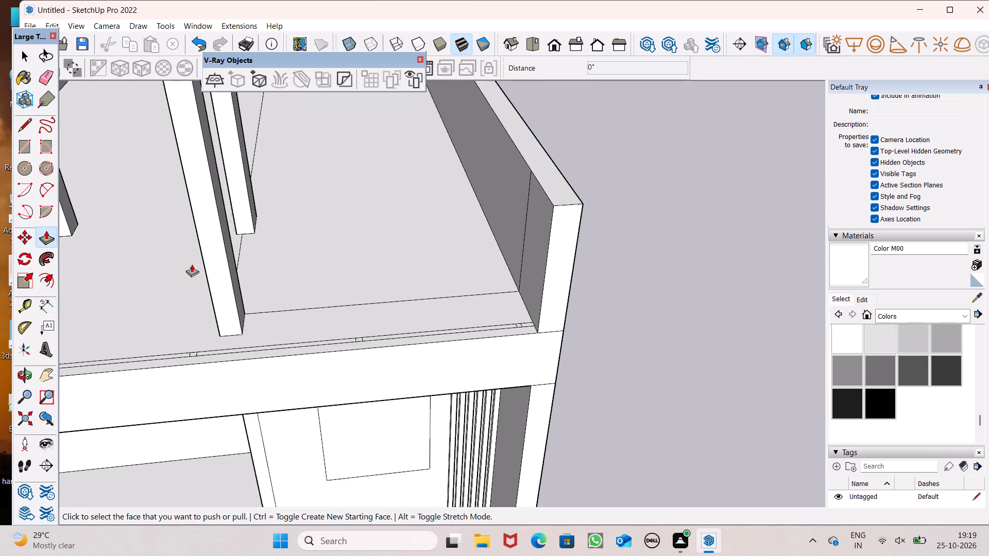
{"action": "scroll", "coordinate": [344, 275], "scroll_direction": "up", "scroll_amount": 3}
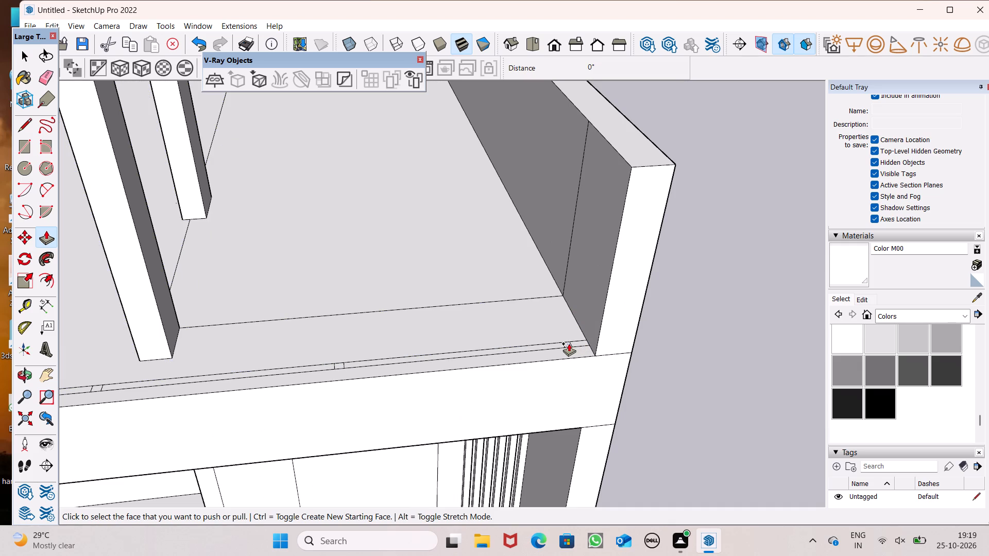
{"action": "left_click_drag", "start_coordinate": [568, 343], "coordinate": [629, 168]}
Push/Pull the second square along the strip up 4', matching the top of the post beside the parapet.
{"action": "scroll", "coordinate": [630, 168], "scroll_direction": "down", "scroll_amount": 3}
{"action": "middle_click_drag", "start_coordinate": [440, 280], "coordinate": [443, 339]}
{"action": "scroll", "coordinate": [425, 340], "scroll_direction": "up", "scroll_amount": 4}
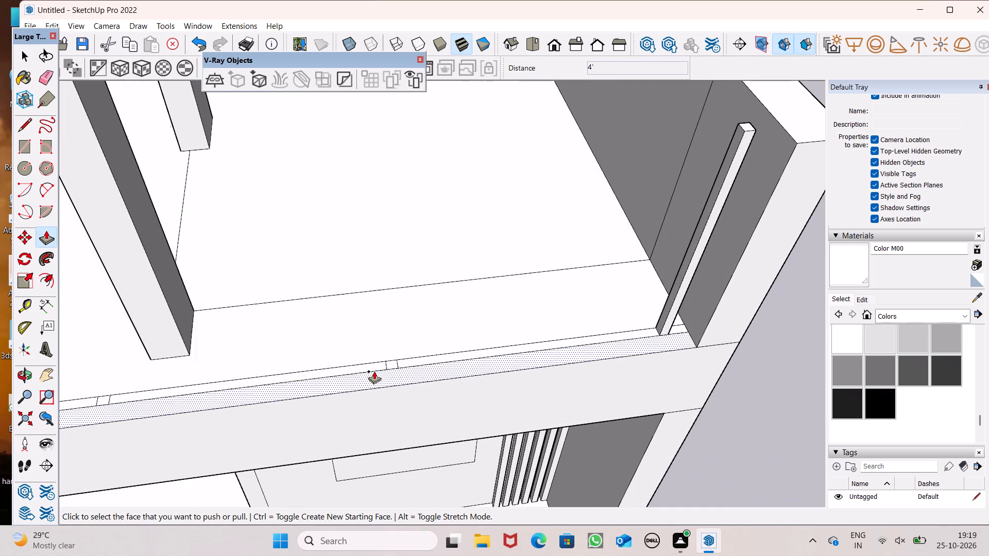
{"action": "left_click_drag", "start_coordinate": [395, 362], "coordinate": [654, 142]}
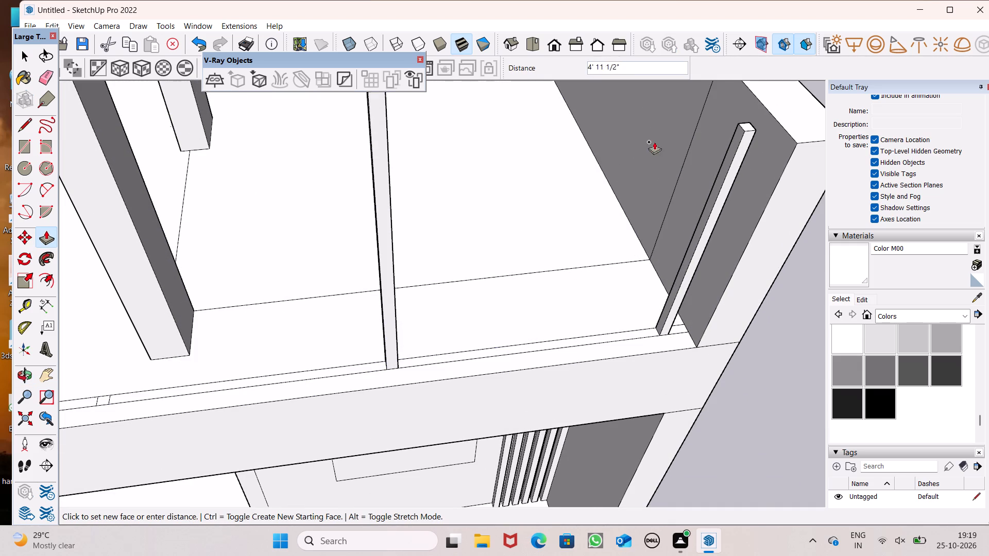
{"action": "left_click_drag", "start_coordinate": [654, 142], "coordinate": [748, 129]}
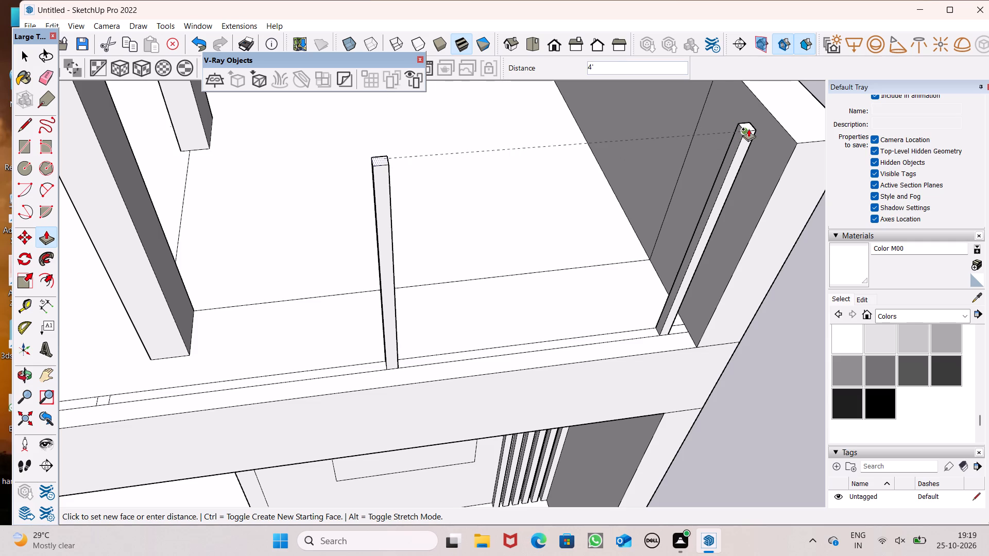
{"action": "left_click_drag", "start_coordinate": [748, 129], "coordinate": [748, 129]}
{"action": "scroll", "coordinate": [776, 446], "scroll_direction": "down", "scroll_amount": 2}
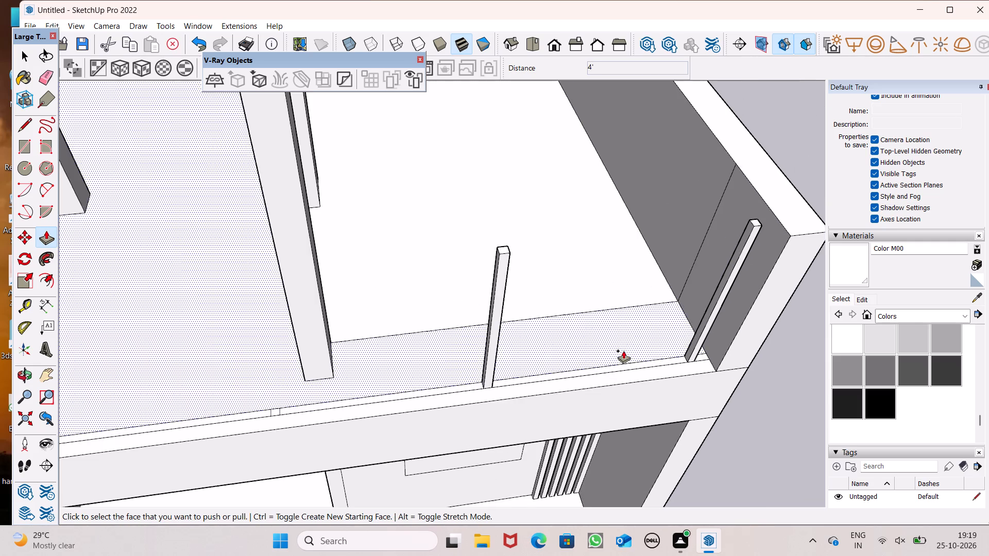
Widen the second post by pulling its side face 7/8" along the strip, away from the parapet.
{"action": "scroll", "coordinate": [623, 351], "scroll_direction": "up", "scroll_amount": 3}
{"action": "scroll", "coordinate": [601, 337], "scroll_direction": "down", "scroll_amount": 4}
{"action": "middle_click_drag", "start_coordinate": [612, 391], "coordinate": [494, 257]}
{"action": "scroll", "coordinate": [526, 323], "scroll_direction": "down", "scroll_amount": 3}
{"action": "middle_click_drag", "start_coordinate": [529, 318], "coordinate": [562, 260]}
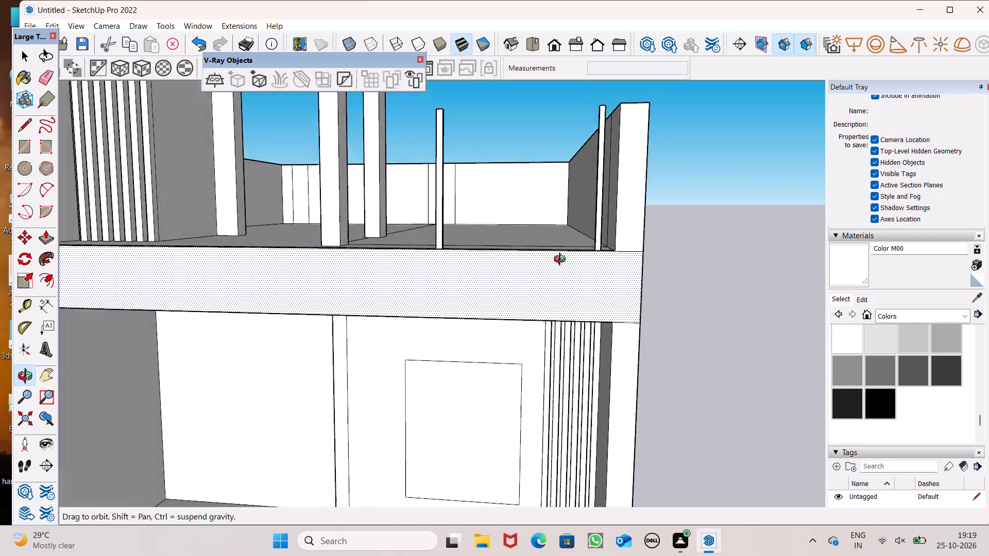
{"action": "middle_click_drag", "start_coordinate": [562, 260], "coordinate": [606, 324]}
{"action": "scroll", "coordinate": [571, 308], "scroll_direction": "down", "scroll_amount": 1}
{"action": "middle_click_drag", "start_coordinate": [506, 288], "coordinate": [617, 460]}
{"action": "scroll", "coordinate": [481, 351], "scroll_direction": "up", "scroll_amount": 7}
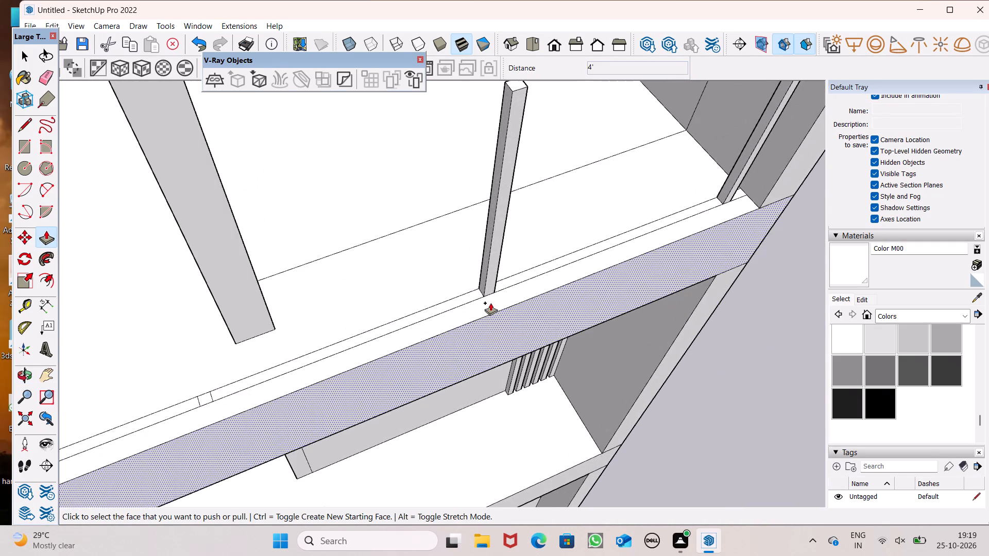
{"action": "scroll", "coordinate": [495, 293], "scroll_direction": "up", "scroll_amount": 5}
{"action": "left_click_drag", "start_coordinate": [473, 284], "coordinate": [467, 289]}
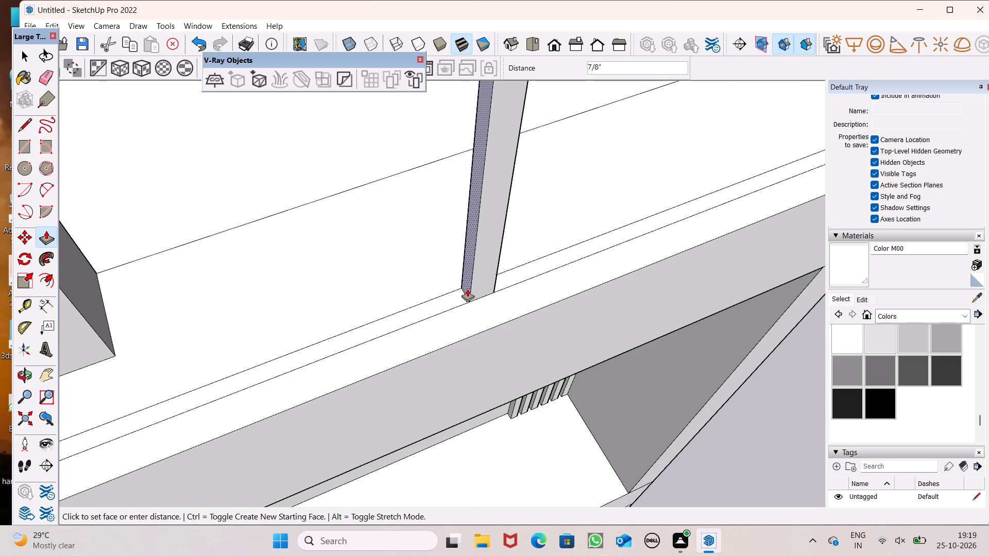
{"action": "left_click_drag", "start_coordinate": [467, 289], "coordinate": [467, 289]}
Widen the post beside the parapet by pulling its side face 2 7/8" along the strip, away from the parapet.
{"action": "scroll", "coordinate": [395, 307], "scroll_direction": "down", "scroll_amount": 4}
{"action": "scroll", "coordinate": [618, 255], "scroll_direction": "down", "scroll_amount": 4}
{"action": "scroll", "coordinate": [730, 172], "scroll_direction": "up", "scroll_amount": 5}
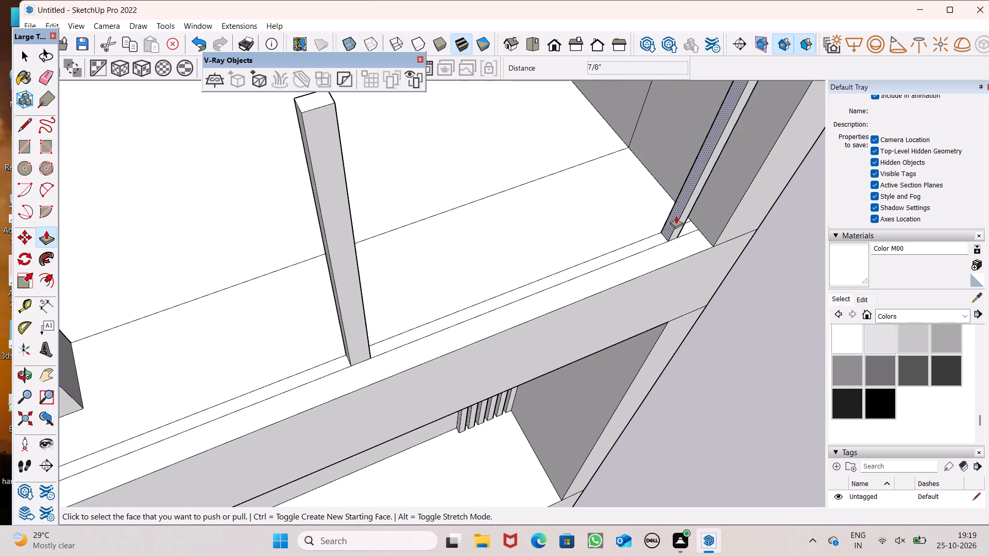
{"action": "left_click_drag", "start_coordinate": [676, 216], "coordinate": [663, 228]}
{"action": "scroll", "coordinate": [507, 272], "scroll_direction": "down", "scroll_amount": 5}
{"action": "middle_click_drag", "start_coordinate": [511, 307], "coordinate": [376, 242]}
{"action": "scroll", "coordinate": [379, 242], "scroll_direction": "down", "scroll_amount": 5}
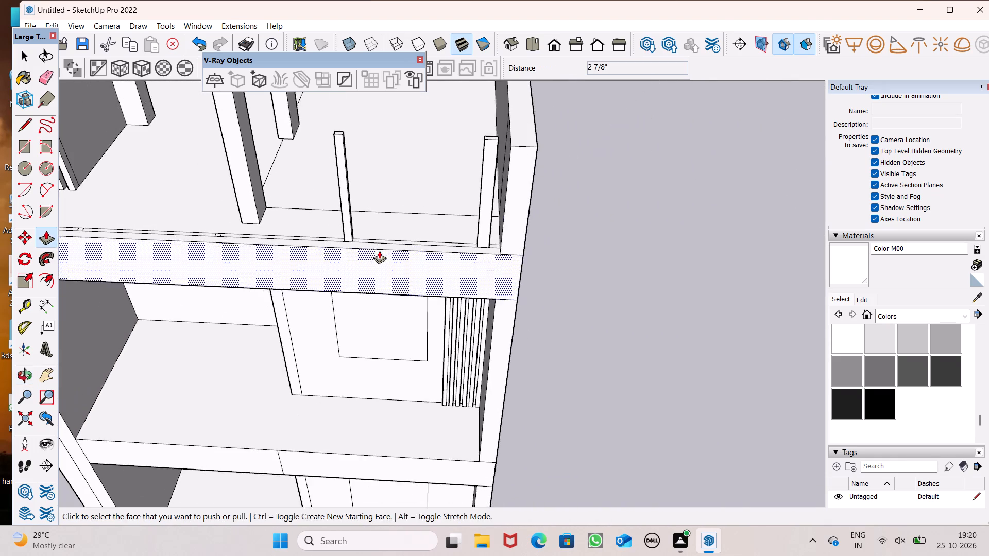
Push the same side face of the post beside the parapet back in 1 1/8".
{"action": "middle_click_drag", "start_coordinate": [373, 254], "coordinate": [429, 299]}
{"action": "scroll", "coordinate": [459, 254], "scroll_direction": "up", "scroll_amount": 6}
{"action": "scroll", "coordinate": [533, 252], "scroll_direction": "up", "scroll_amount": 4}
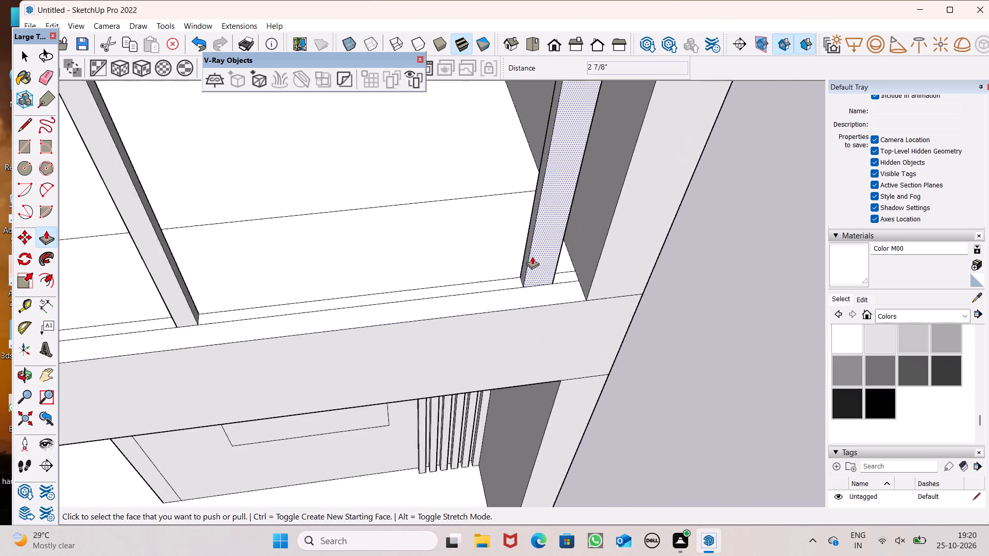
{"action": "middle_click_drag", "start_coordinate": [532, 271], "coordinate": [571, 309]}
{"action": "scroll", "coordinate": [541, 310], "scroll_direction": "up", "scroll_amount": 4}
{"action": "left_click_drag", "start_coordinate": [532, 284], "coordinate": [543, 283]}
{"action": "scroll", "coordinate": [521, 288], "scroll_direction": "down", "scroll_amount": 10}
Push/Pull the third square along the strip up 4' into a post matching the other two.
{"action": "middle_click_drag", "start_coordinate": [408, 313], "coordinate": [347, 233]}
{"action": "scroll", "coordinate": [348, 233], "scroll_direction": "up", "scroll_amount": 1}
{"action": "scroll", "coordinate": [341, 294], "scroll_direction": "down", "scroll_amount": 5}
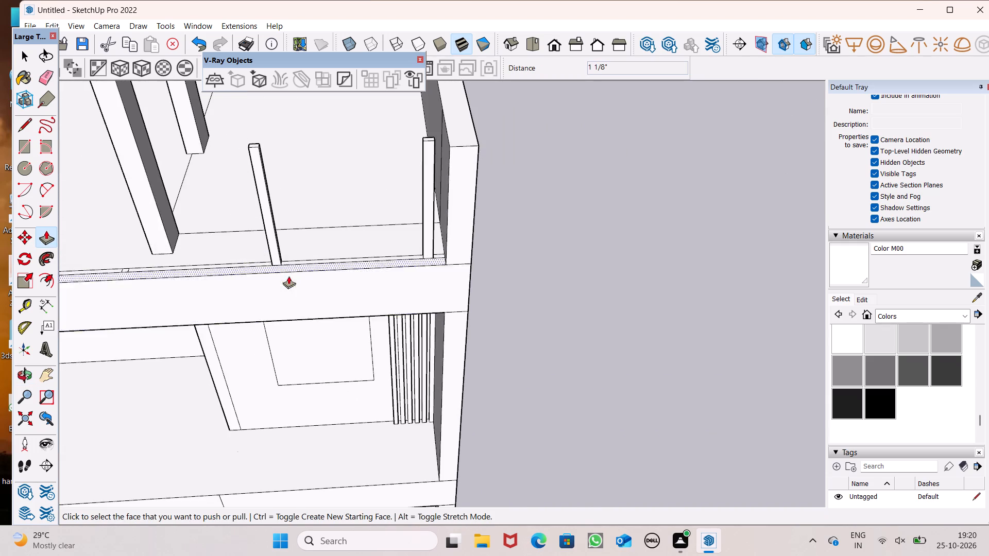
{"action": "scroll", "coordinate": [310, 294], "scroll_direction": "down", "scroll_amount": 10}
{"action": "scroll", "coordinate": [222, 260], "scroll_direction": "up", "scroll_amount": 7}
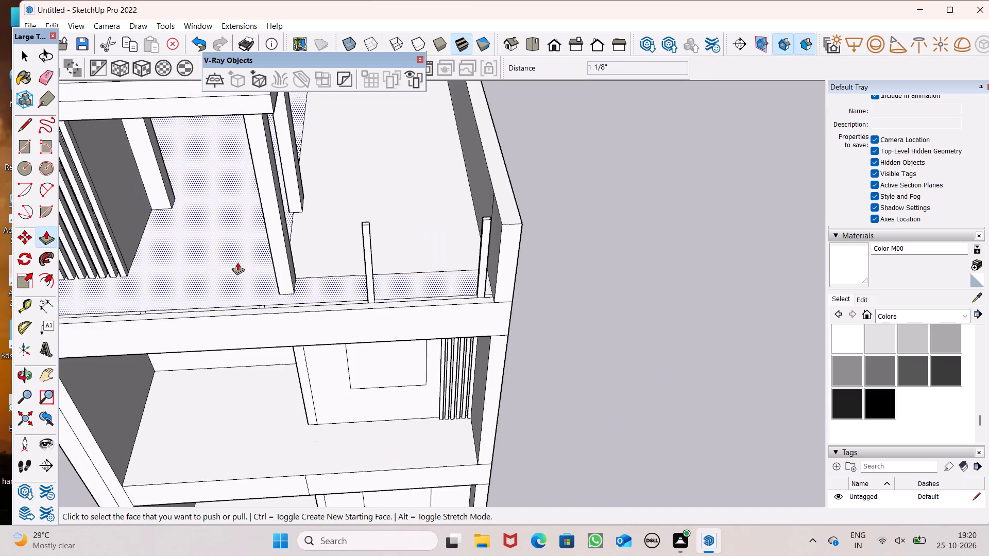
{"action": "scroll", "coordinate": [253, 293], "scroll_direction": "down", "scroll_amount": 3}
{"action": "scroll", "coordinate": [261, 322], "scroll_direction": "up", "scroll_amount": 1}
{"action": "middle_click_drag", "start_coordinate": [261, 322], "coordinate": [274, 384]}
{"action": "scroll", "coordinate": [279, 369], "scroll_direction": "up", "scroll_amount": 8}
{"action": "middle_click_drag", "start_coordinate": [275, 352], "coordinate": [252, 395]}
{"action": "scroll", "coordinate": [226, 350], "scroll_direction": "down", "scroll_amount": 3}
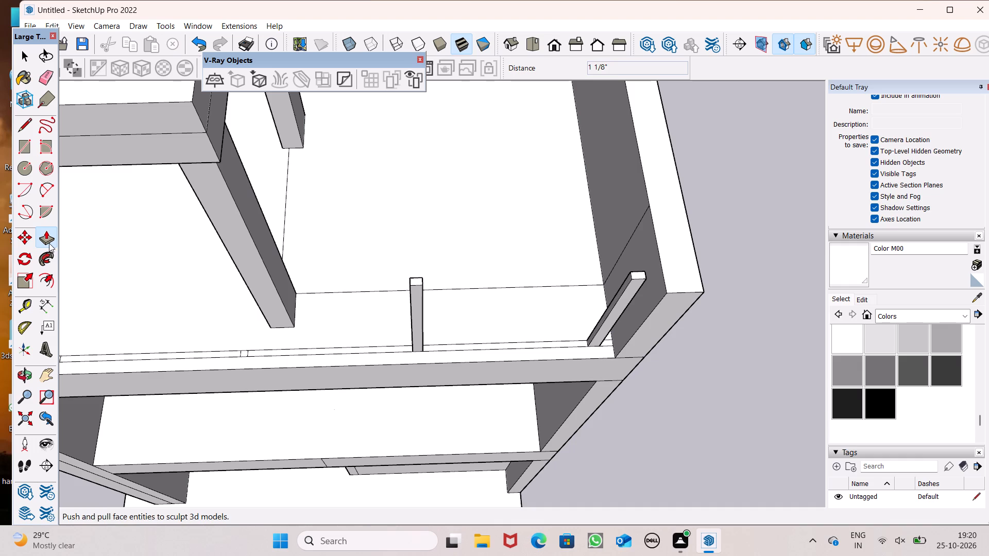
{"action": "left_click", "coordinate": [49, 243]}
{"action": "scroll", "coordinate": [245, 351], "scroll_direction": "up", "scroll_amount": 4}
{"action": "left_click_drag", "start_coordinate": [240, 355], "coordinate": [529, 241], "text": "ctrl"}
{"action": "scroll", "coordinate": [546, 271], "scroll_direction": "down", "scroll_amount": 3}
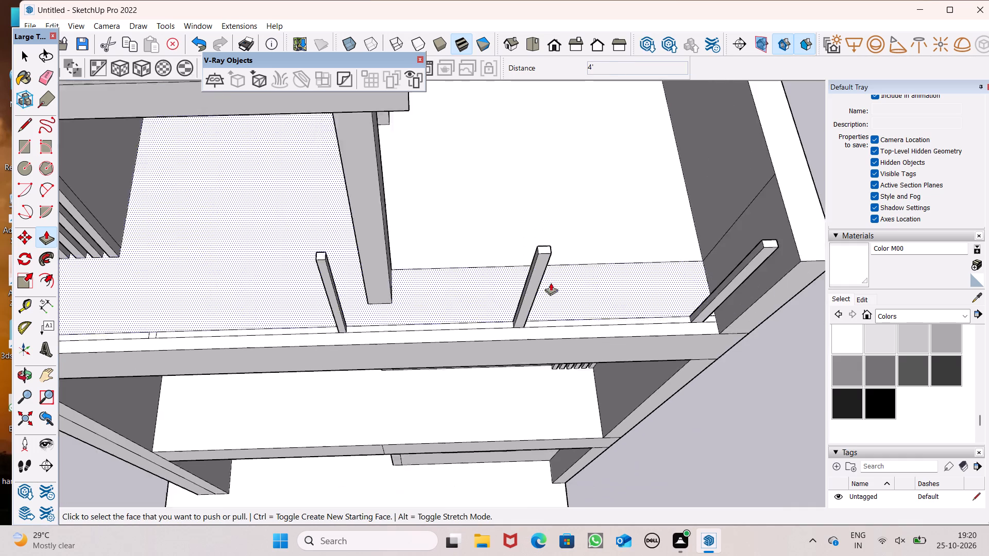
Push/Pull the fourth square along the strip up 4' into a post matching the neighbouring one.
{"action": "scroll", "coordinate": [551, 283], "scroll_direction": "down", "scroll_amount": 2}
{"action": "scroll", "coordinate": [498, 282], "scroll_direction": "down", "scroll_amount": 4}
{"action": "scroll", "coordinate": [321, 295], "scroll_direction": "up", "scroll_amount": 10}
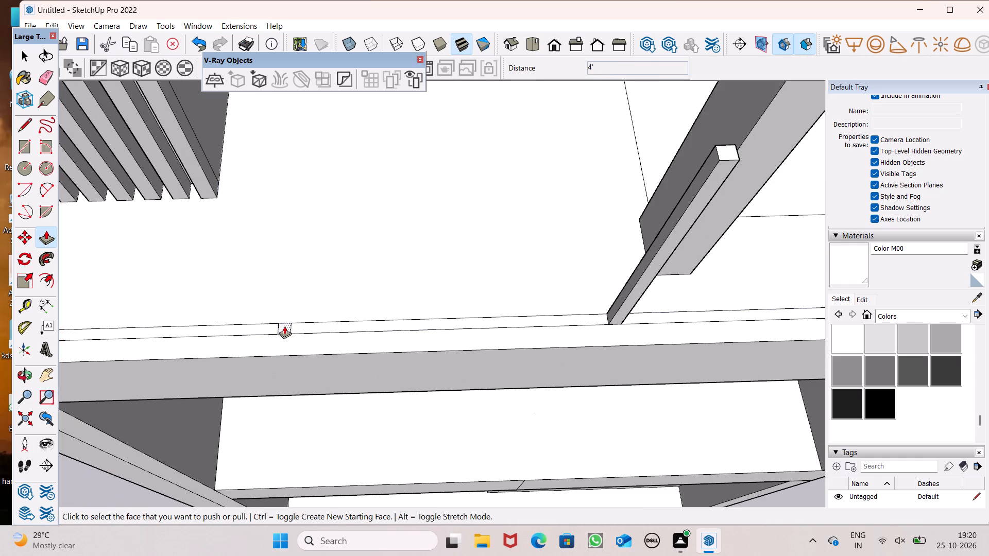
{"action": "left_click_drag", "start_coordinate": [284, 326], "coordinate": [595, 221]}
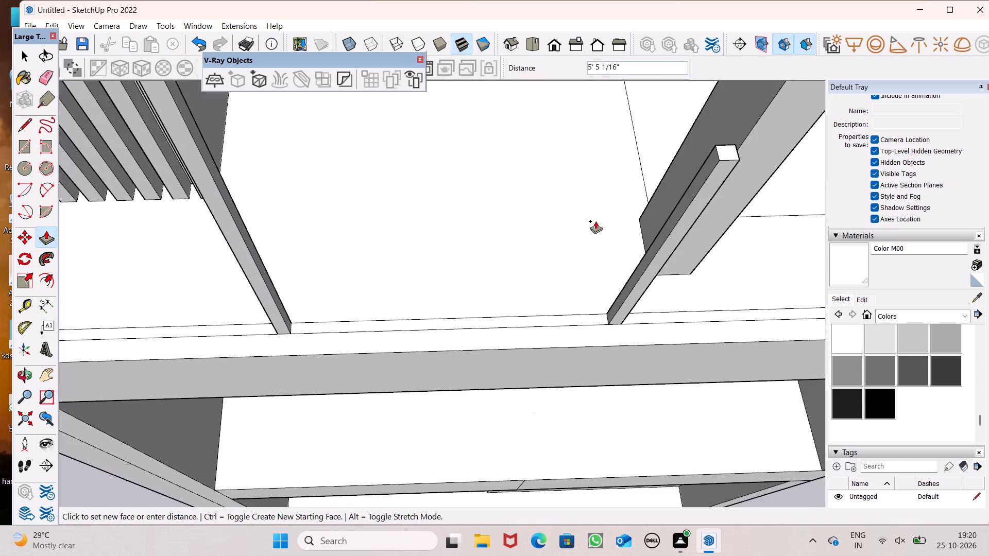
{"action": "left_click_drag", "start_coordinate": [595, 221], "coordinate": [724, 159]}
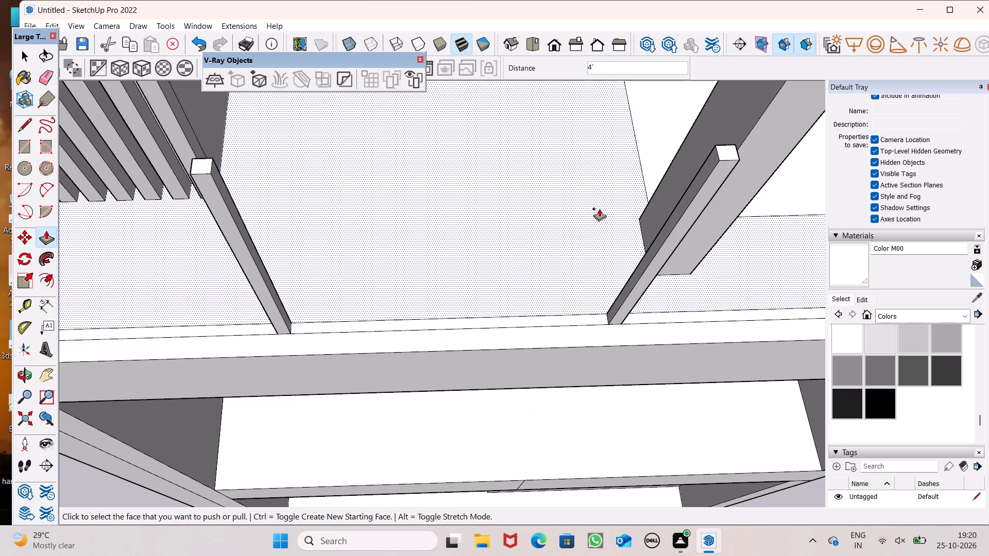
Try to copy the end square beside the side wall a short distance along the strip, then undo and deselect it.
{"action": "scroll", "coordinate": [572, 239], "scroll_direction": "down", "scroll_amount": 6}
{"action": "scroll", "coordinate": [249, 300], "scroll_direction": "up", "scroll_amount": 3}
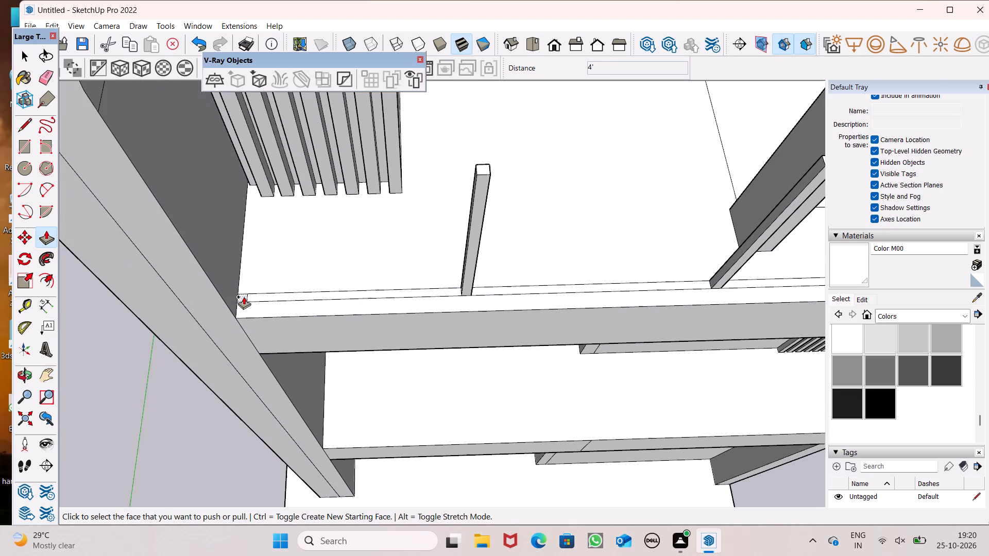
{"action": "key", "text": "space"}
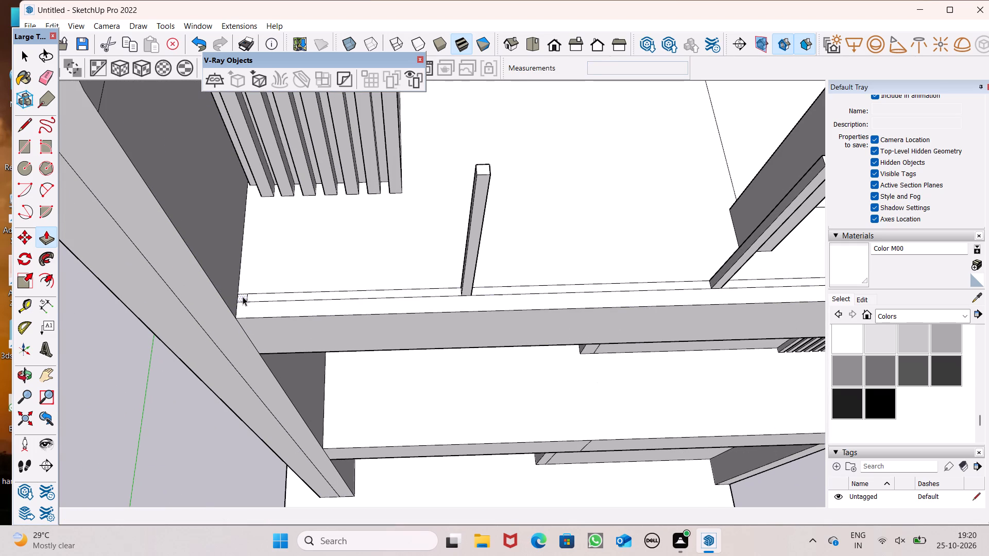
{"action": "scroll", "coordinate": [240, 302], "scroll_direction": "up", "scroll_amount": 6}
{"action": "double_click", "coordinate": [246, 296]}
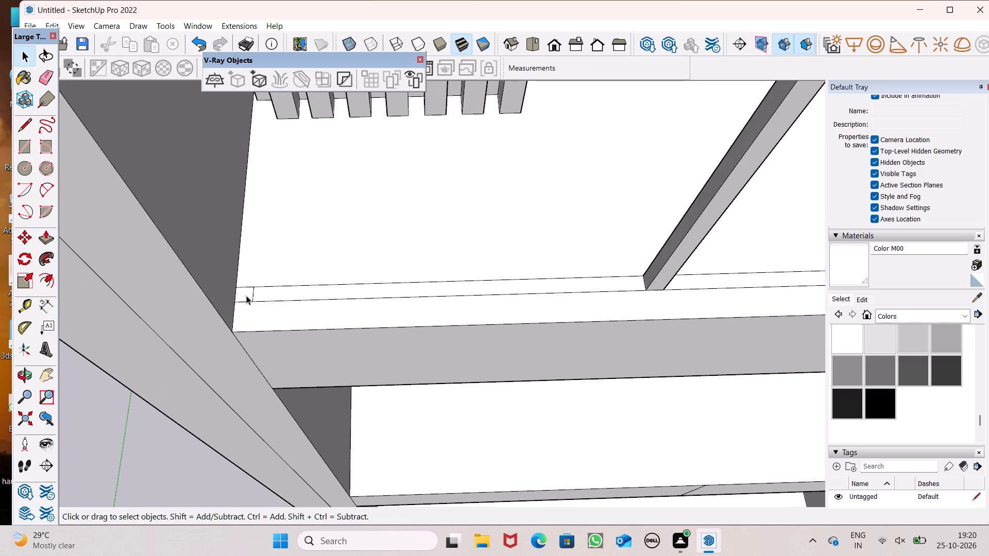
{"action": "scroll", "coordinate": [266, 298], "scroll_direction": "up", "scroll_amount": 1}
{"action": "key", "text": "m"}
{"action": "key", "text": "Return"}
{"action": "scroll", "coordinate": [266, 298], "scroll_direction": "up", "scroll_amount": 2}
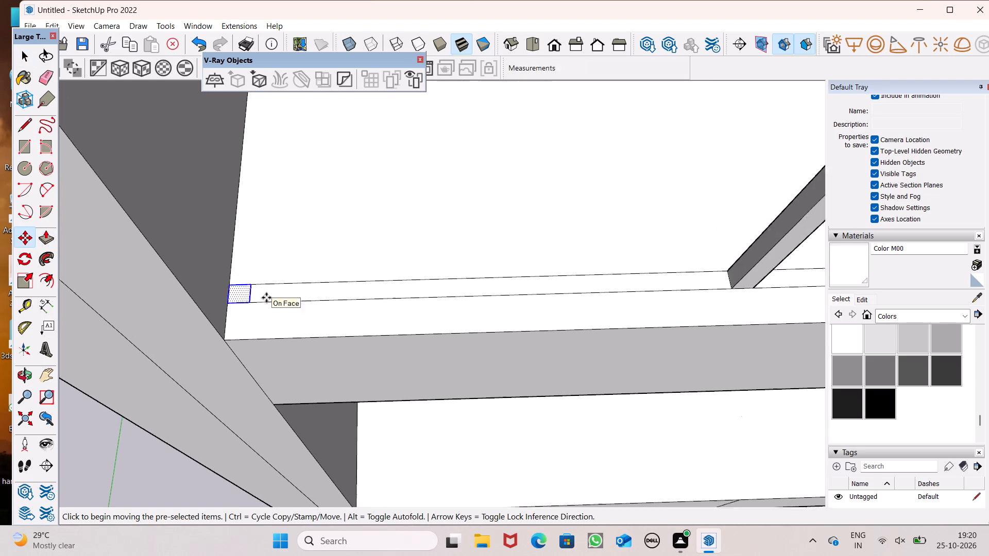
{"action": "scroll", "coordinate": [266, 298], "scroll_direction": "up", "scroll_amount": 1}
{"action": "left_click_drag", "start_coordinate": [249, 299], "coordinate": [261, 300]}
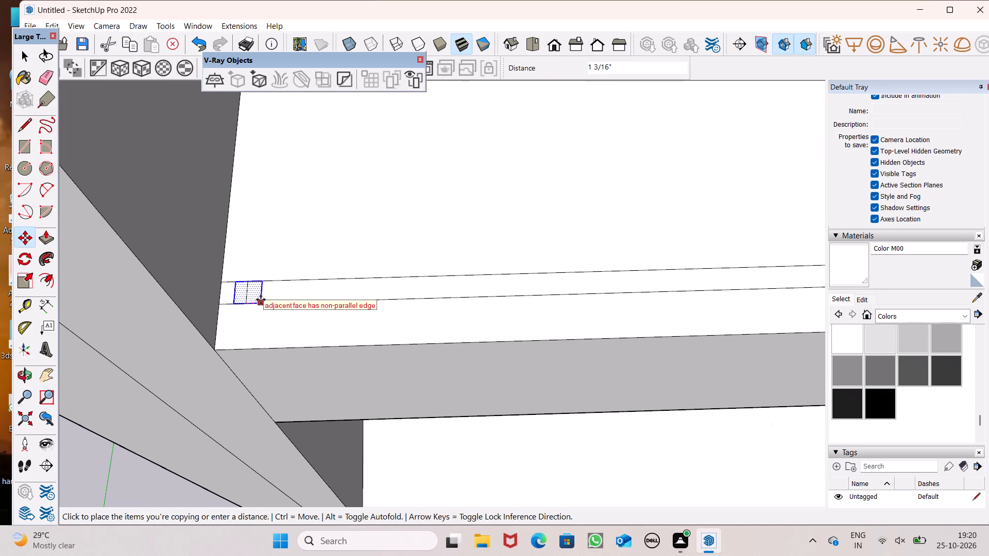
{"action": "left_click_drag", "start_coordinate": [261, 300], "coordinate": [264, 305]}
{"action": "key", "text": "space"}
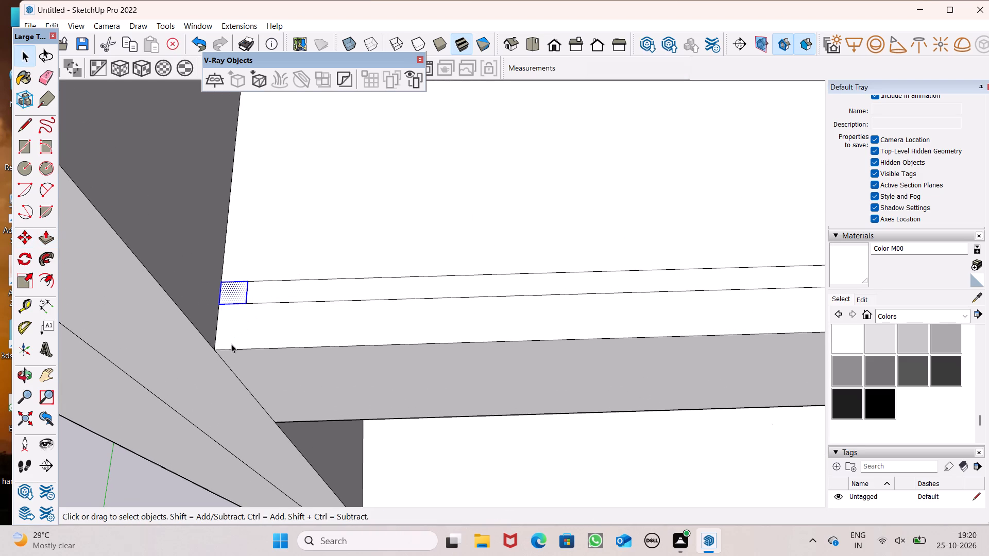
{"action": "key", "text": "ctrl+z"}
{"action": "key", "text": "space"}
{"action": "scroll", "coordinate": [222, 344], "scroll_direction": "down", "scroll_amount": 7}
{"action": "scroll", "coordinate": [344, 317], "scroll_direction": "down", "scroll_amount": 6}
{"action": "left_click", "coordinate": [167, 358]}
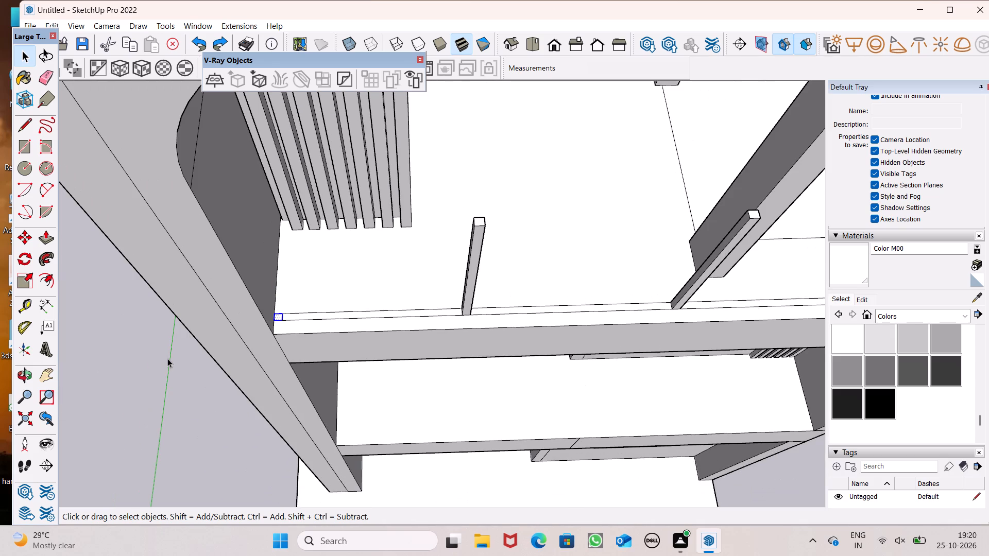
Erase the short line that separates the end square beside the side wall from the rest of the strip.
{"action": "scroll", "coordinate": [255, 329], "scroll_direction": "up", "scroll_amount": 6}
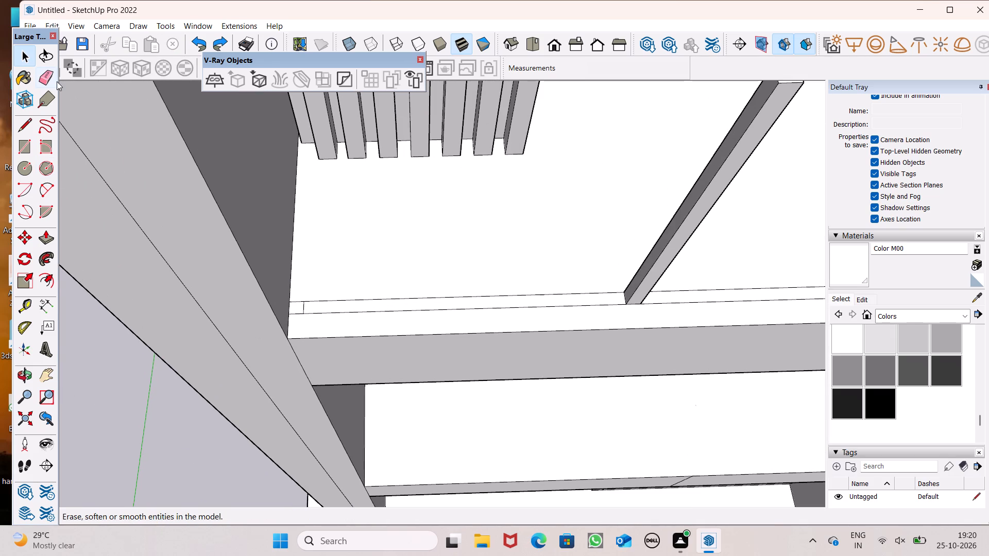
{"action": "left_click", "coordinate": [53, 75]}
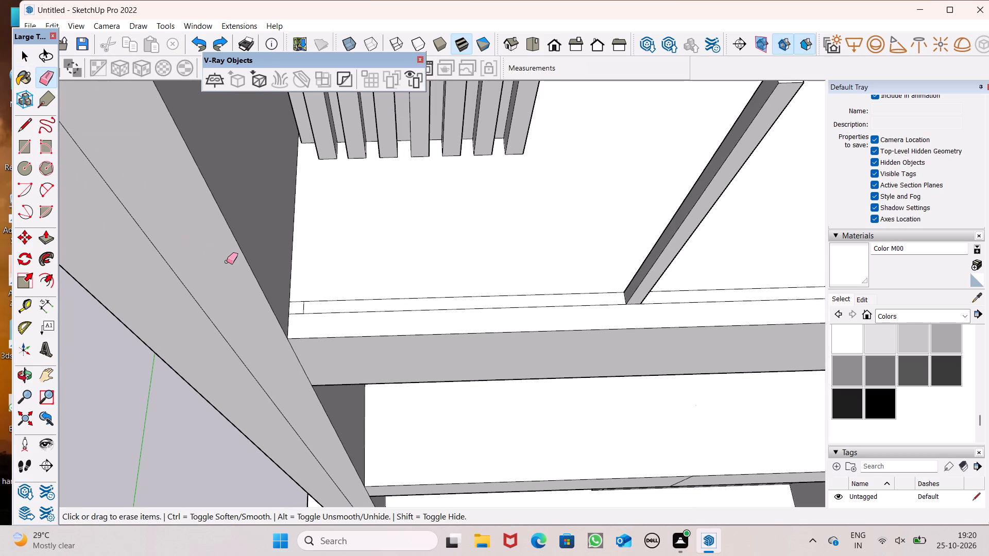
{"action": "scroll", "coordinate": [228, 265], "scroll_direction": "up", "scroll_amount": 6}
{"action": "left_click", "coordinate": [342, 337]}
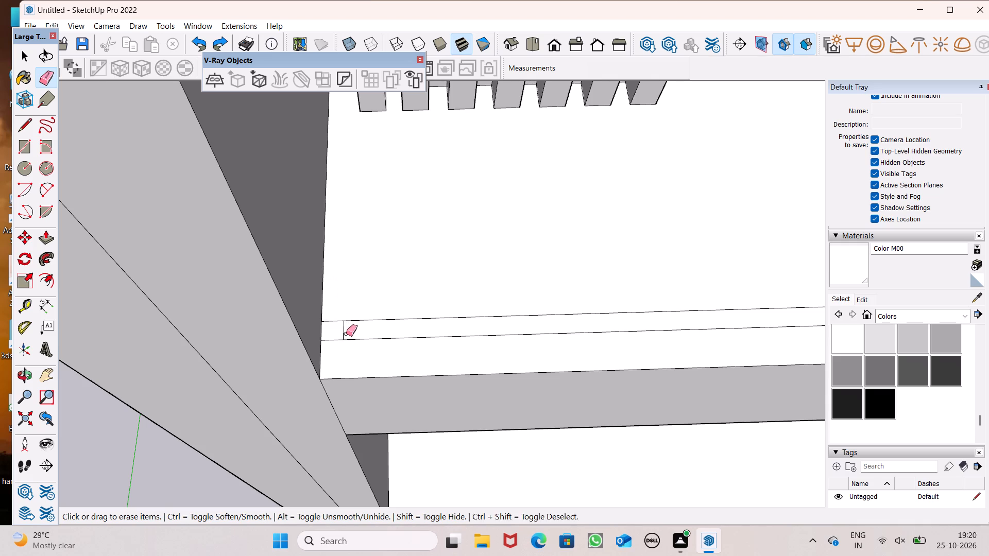
Draw two short lines across the 2" wide strip near the side wall, outlining a post base set off from that wall.
{"action": "left_click", "coordinate": [23, 125]}
{"action": "scroll", "coordinate": [467, 371], "scroll_direction": "up", "scroll_amount": 1}
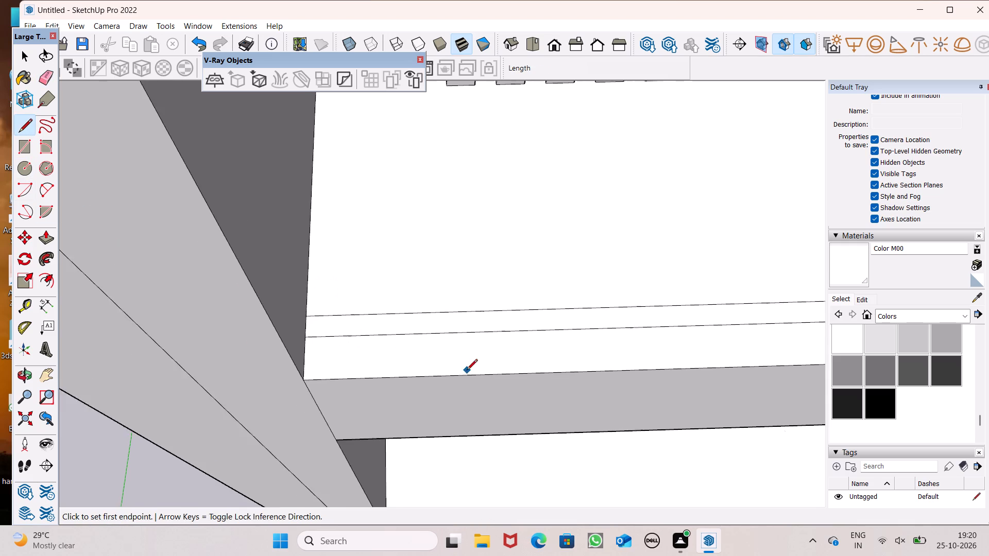
{"action": "scroll", "coordinate": [467, 371], "scroll_direction": "up", "scroll_amount": 3}
{"action": "scroll", "coordinate": [312, 315], "scroll_direction": "up", "scroll_amount": 6}
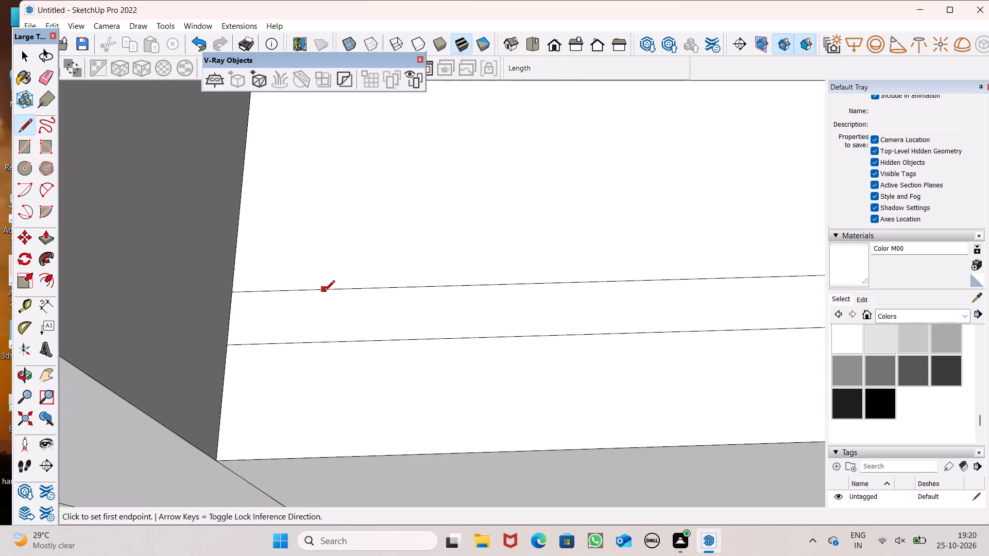
{"action": "left_click", "coordinate": [324, 292]}
{"action": "left_click", "coordinate": [323, 343]}
{"action": "left_click", "coordinate": [388, 287]}
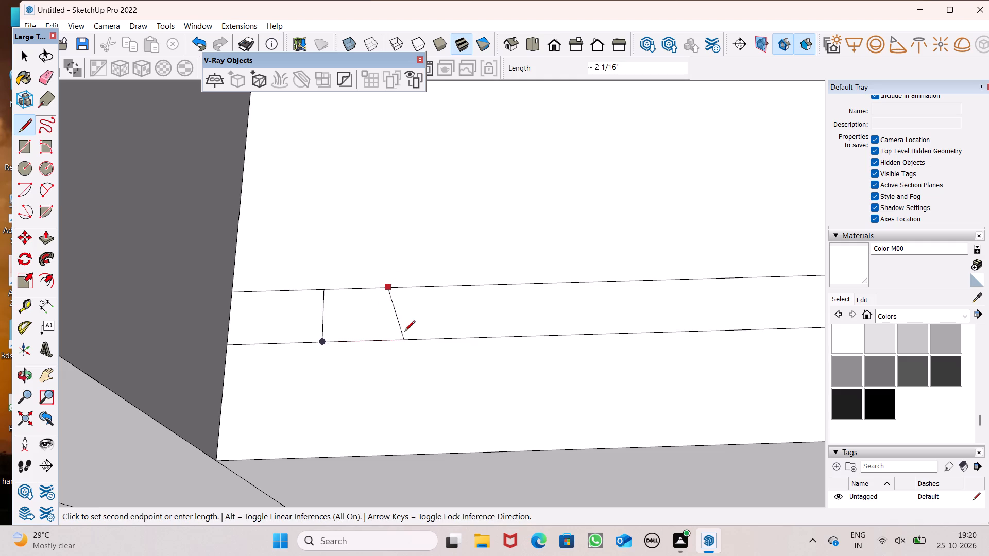
{"action": "left_click", "coordinate": [389, 335]}
{"action": "key", "text": "space"}
{"action": "scroll", "coordinate": [288, 251], "scroll_direction": "down", "scroll_amount": 20}
{"action": "scroll", "coordinate": [288, 251], "scroll_direction": "down", "scroll_amount": 2}
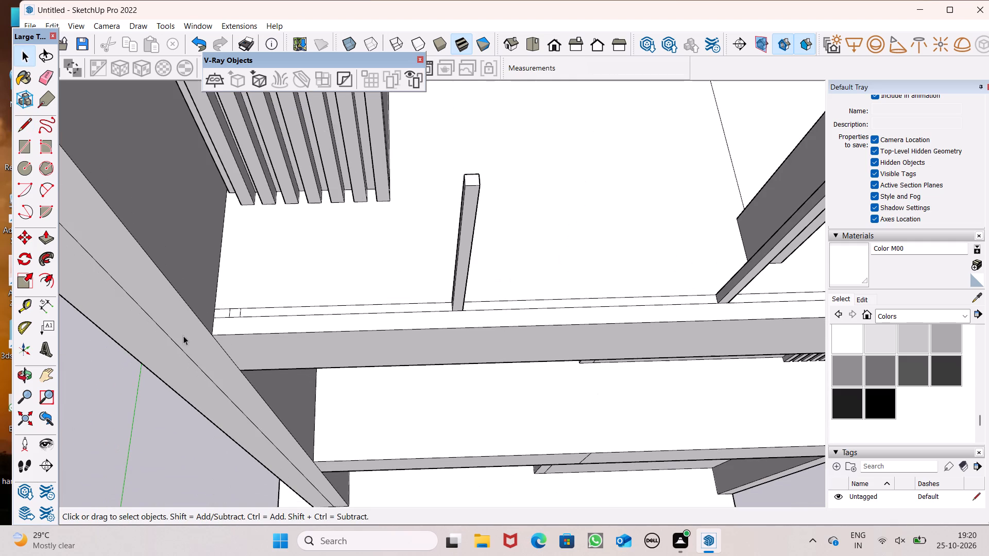
Push/Pull the newly outlined post base near the side wall up 4' to match the other posts.
{"action": "left_click", "coordinate": [46, 231]}
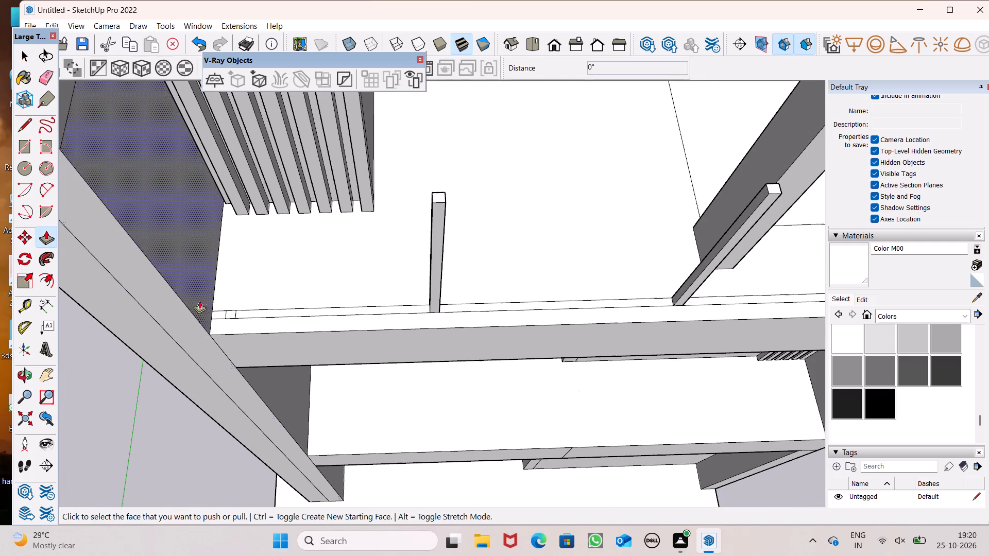
{"action": "scroll", "coordinate": [204, 302], "scroll_direction": "up", "scroll_amount": 4}
{"action": "left_click_drag", "start_coordinate": [242, 318], "coordinate": [343, 253], "text": "ctrl"}
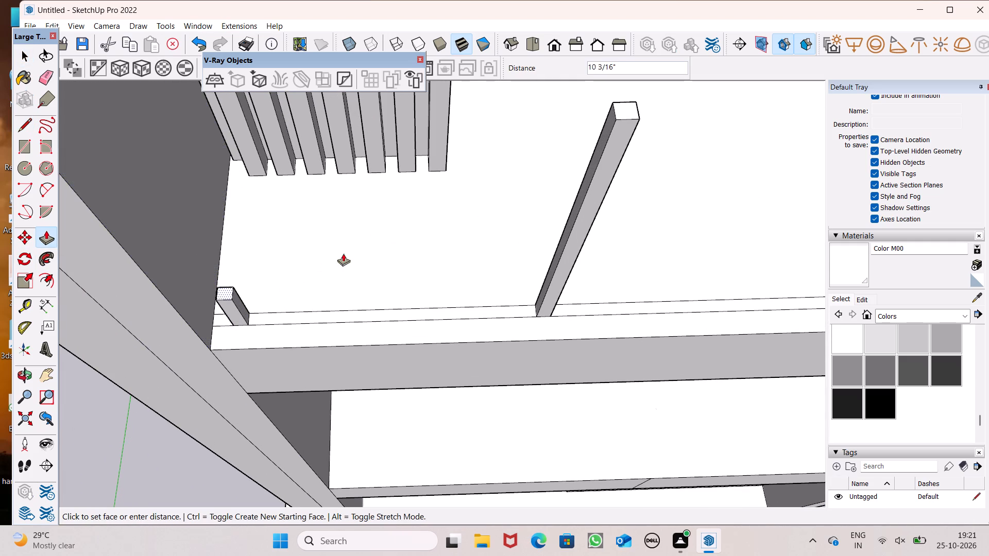
{"action": "left_click_drag", "start_coordinate": [343, 253], "coordinate": [615, 121], "text": "ctrl"}
{"action": "scroll", "coordinate": [247, 355], "scroll_direction": "down", "scroll_amount": 5}
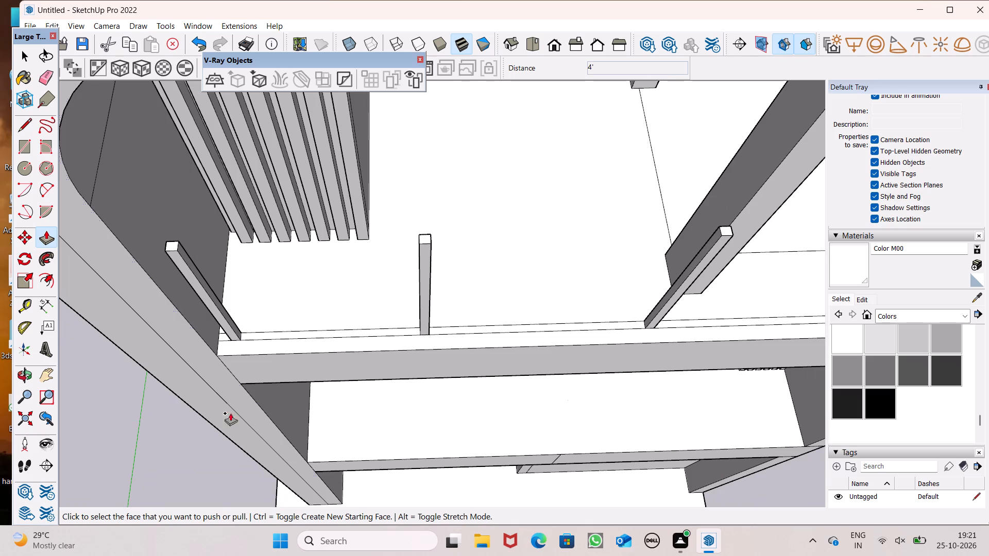
Push/Pull the front face of the rounded-corner frame around the upper-floor opening by 9/16".
{"action": "scroll", "coordinate": [249, 396], "scroll_direction": "down", "scroll_amount": 2}
{"action": "left_click", "coordinate": [249, 396]}
{"action": "scroll", "coordinate": [247, 403], "scroll_direction": "down", "scroll_amount": 1}
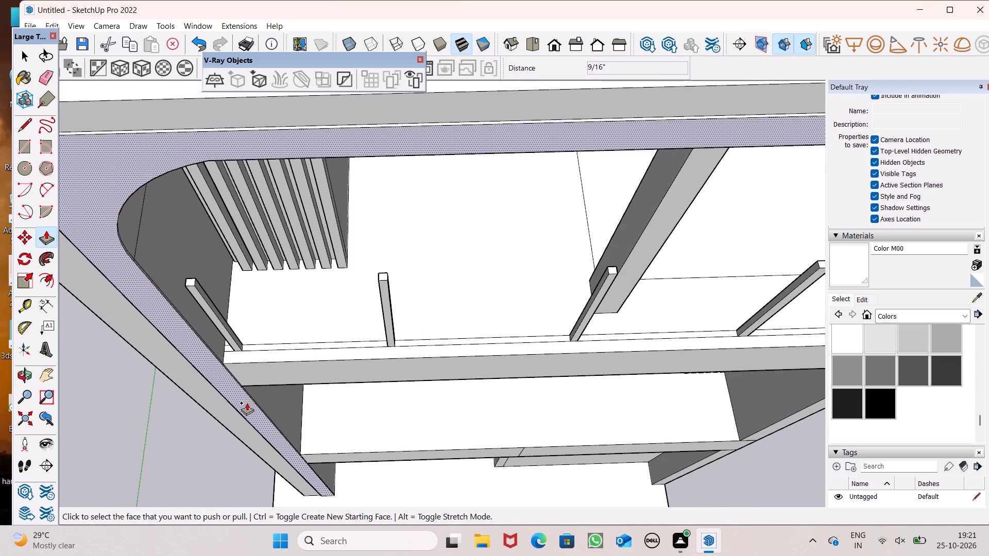
Push/Pull the side face of the new end post that faces the side wall.
{"action": "scroll", "coordinate": [243, 365], "scroll_direction": "down", "scroll_amount": 2}
{"action": "scroll", "coordinate": [274, 394], "scroll_direction": "up", "scroll_amount": 2}
{"action": "middle_click_drag", "start_coordinate": [274, 393], "coordinate": [216, 406]}
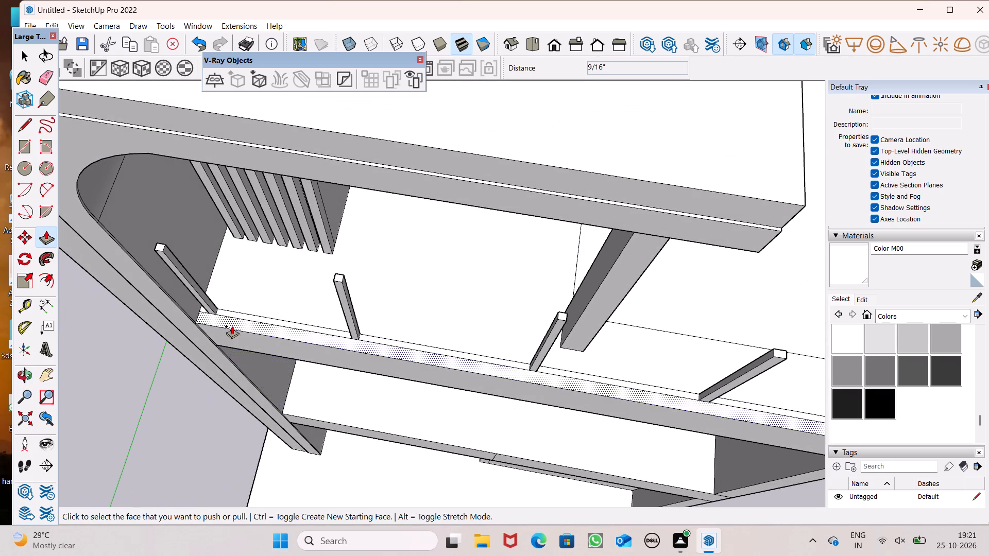
{"action": "middle_click_drag", "start_coordinate": [223, 303], "coordinate": [287, 288]}
{"action": "scroll", "coordinate": [249, 322], "scroll_direction": "up", "scroll_amount": 2}
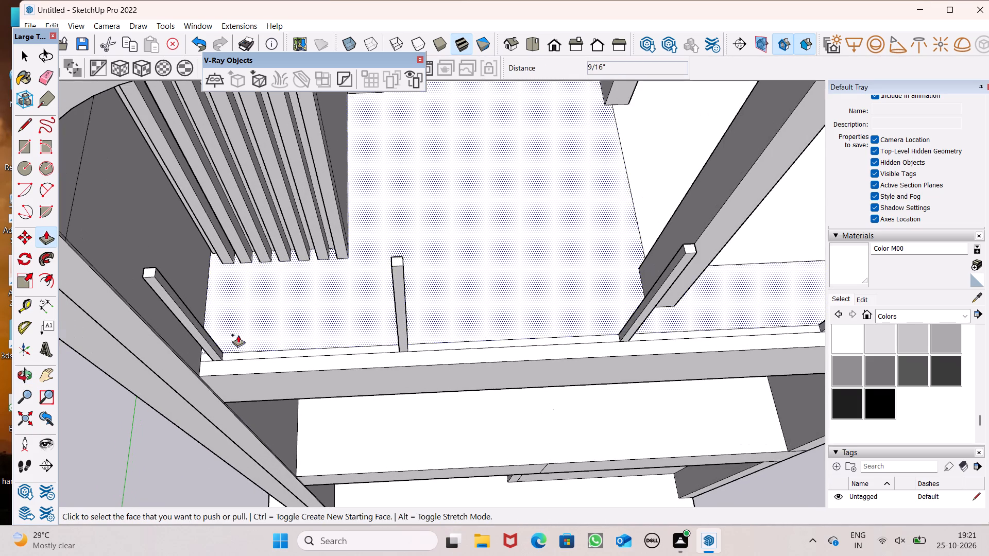
{"action": "scroll", "coordinate": [238, 335], "scroll_direction": "up", "scroll_amount": 1}
{"action": "left_click", "coordinate": [204, 357]}
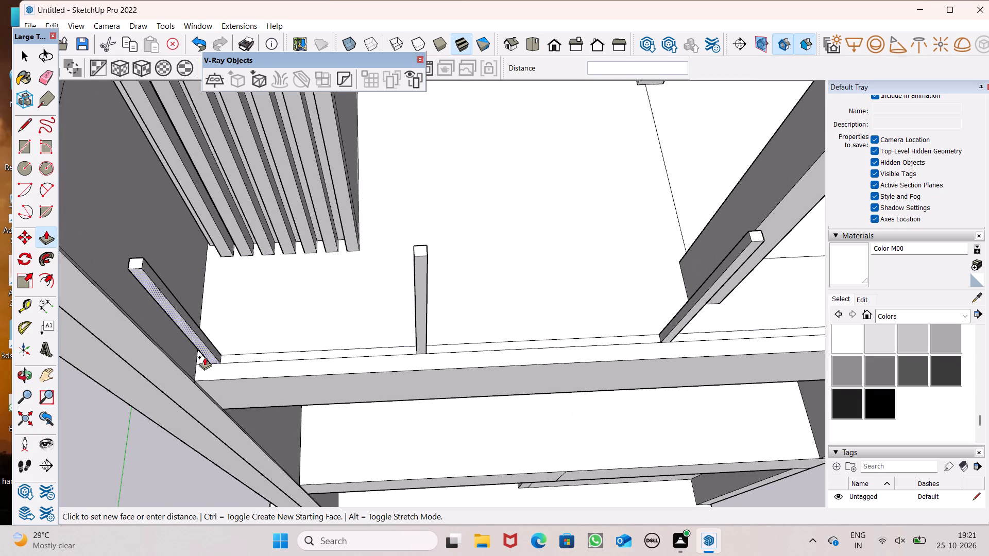
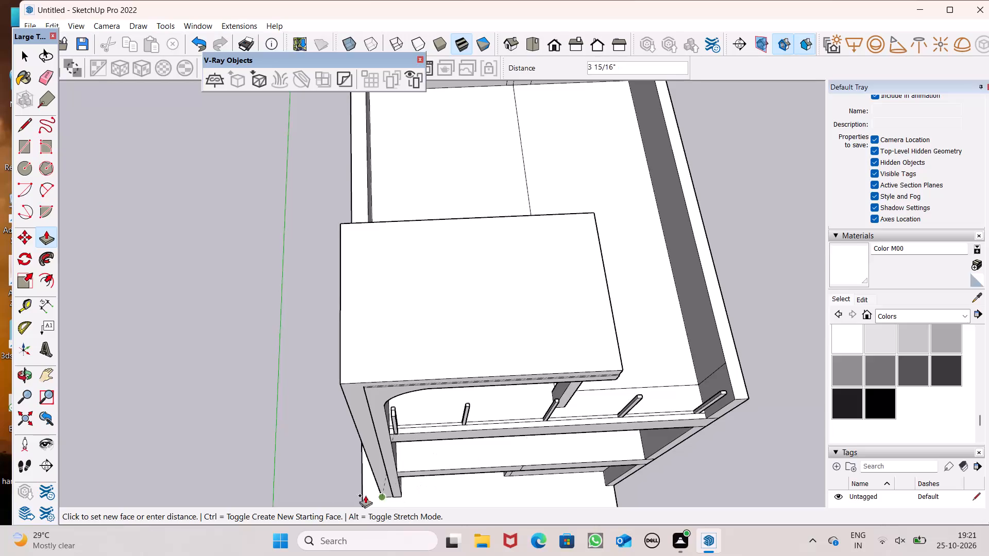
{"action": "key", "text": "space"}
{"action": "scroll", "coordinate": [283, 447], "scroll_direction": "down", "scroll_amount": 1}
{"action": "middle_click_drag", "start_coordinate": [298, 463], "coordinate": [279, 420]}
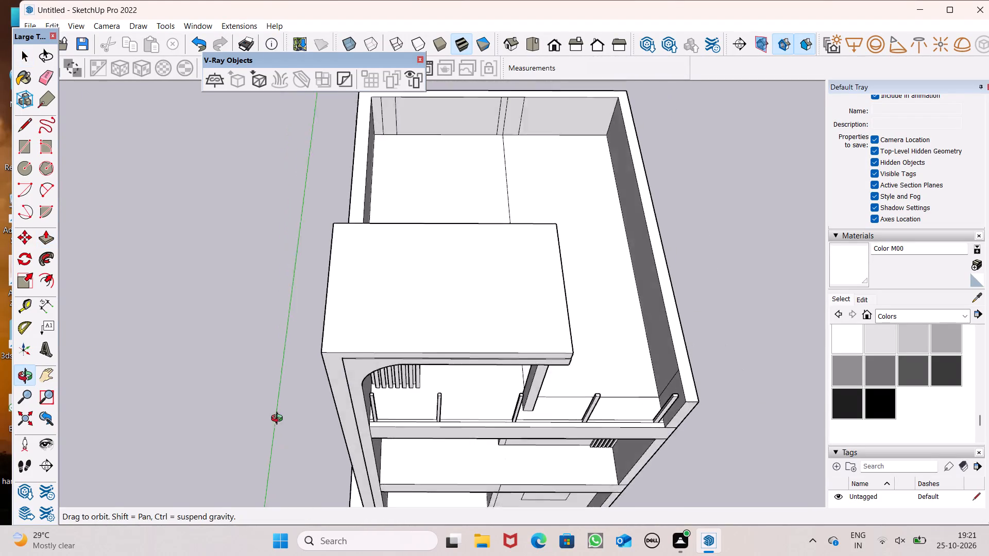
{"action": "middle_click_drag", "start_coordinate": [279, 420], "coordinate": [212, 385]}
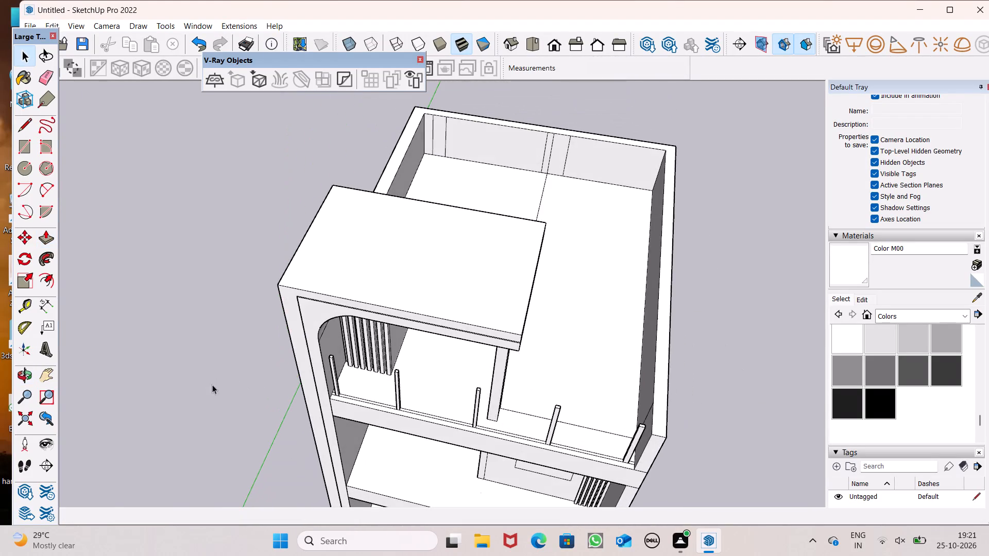
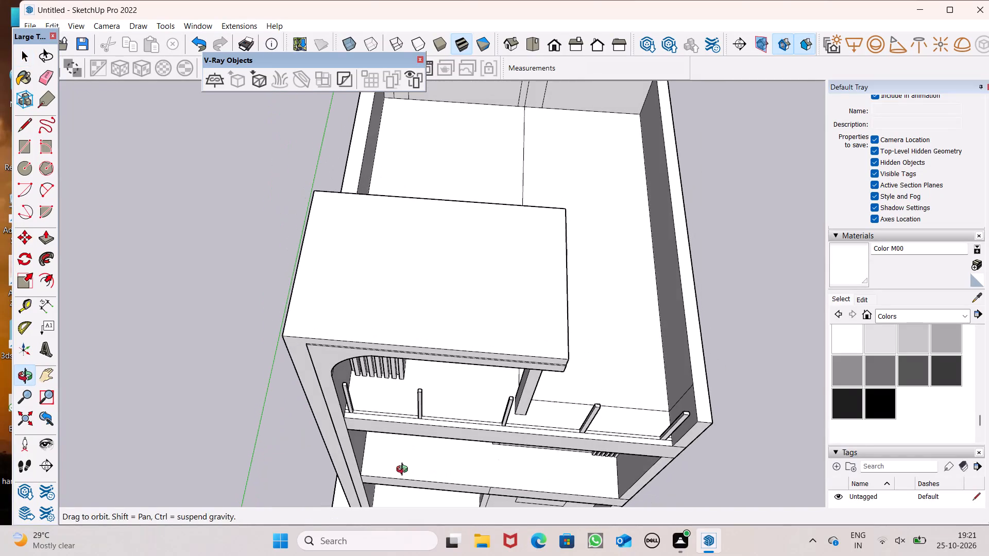
Paint the top and first side faces of the railing post second from the end parapet wall with Metal Seamed from the Metal materials.
{"action": "scroll", "coordinate": [401, 421], "scroll_direction": "up", "scroll_amount": 5}
{"action": "scroll", "coordinate": [247, 390], "scroll_direction": "down", "scroll_amount": 4}
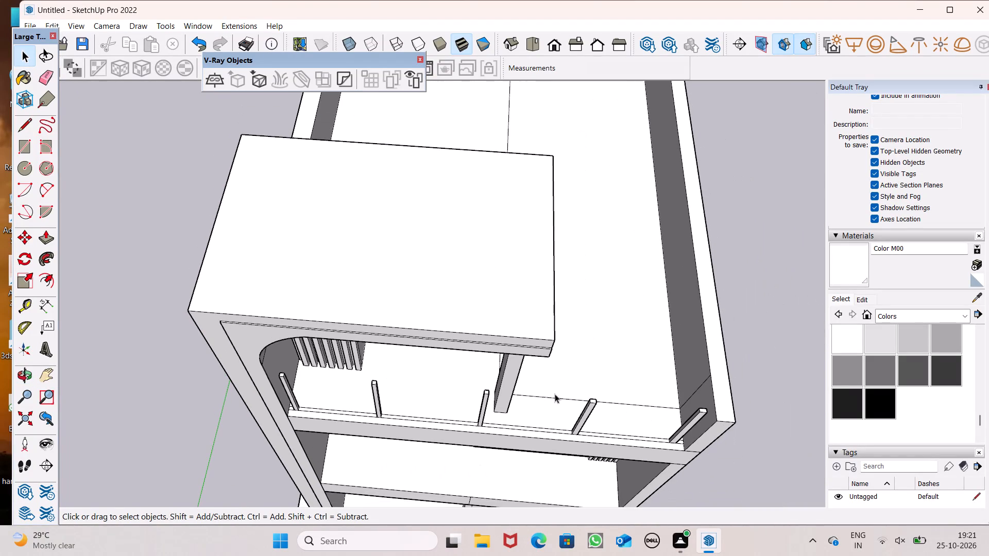
{"action": "left_click", "coordinate": [903, 314]}
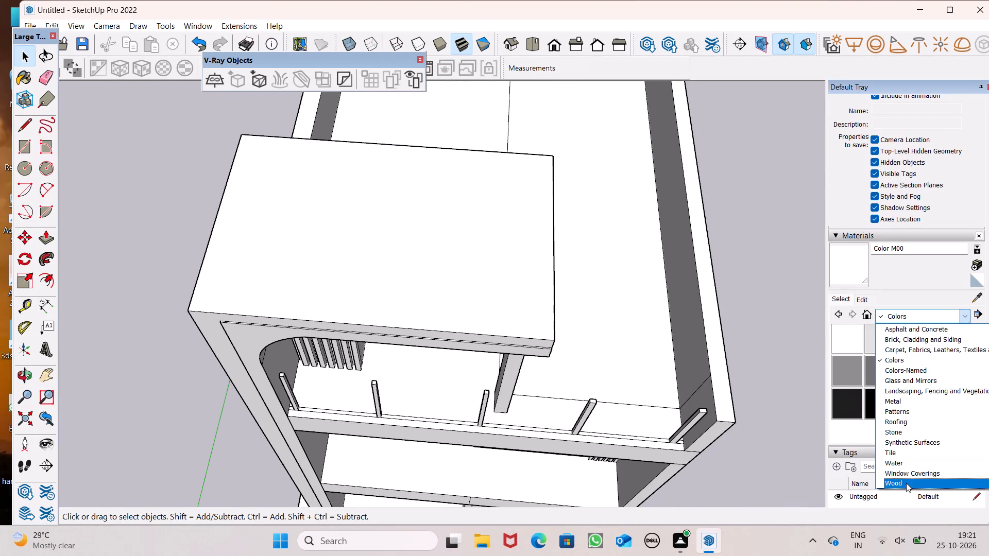
{"action": "left_click", "coordinate": [909, 404]}
{"action": "left_click", "coordinate": [923, 371]}
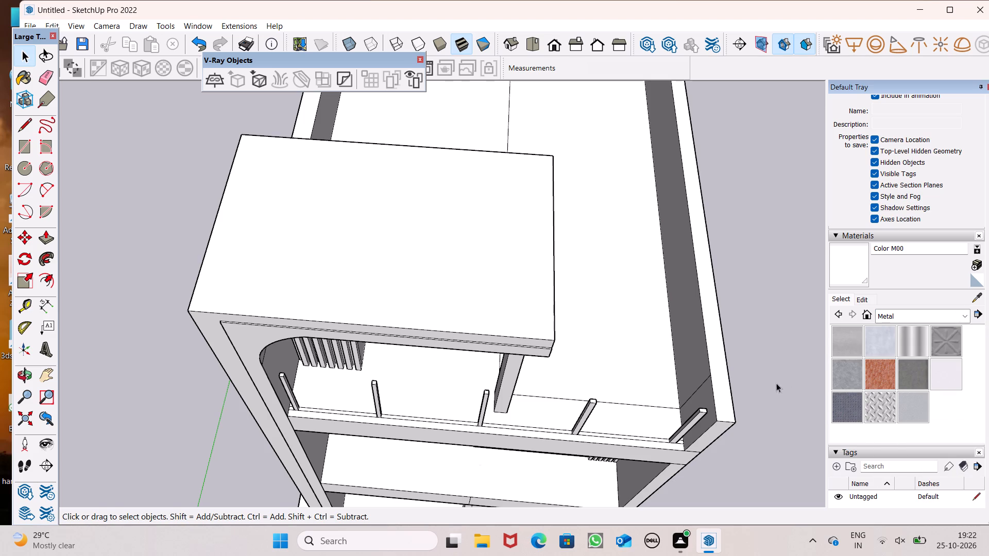
{"action": "scroll", "coordinate": [534, 455], "scroll_direction": "up", "scroll_amount": 6}
{"action": "scroll", "coordinate": [539, 457], "scroll_direction": "down", "scroll_amount": 5}
{"action": "left_click", "coordinate": [915, 379]}
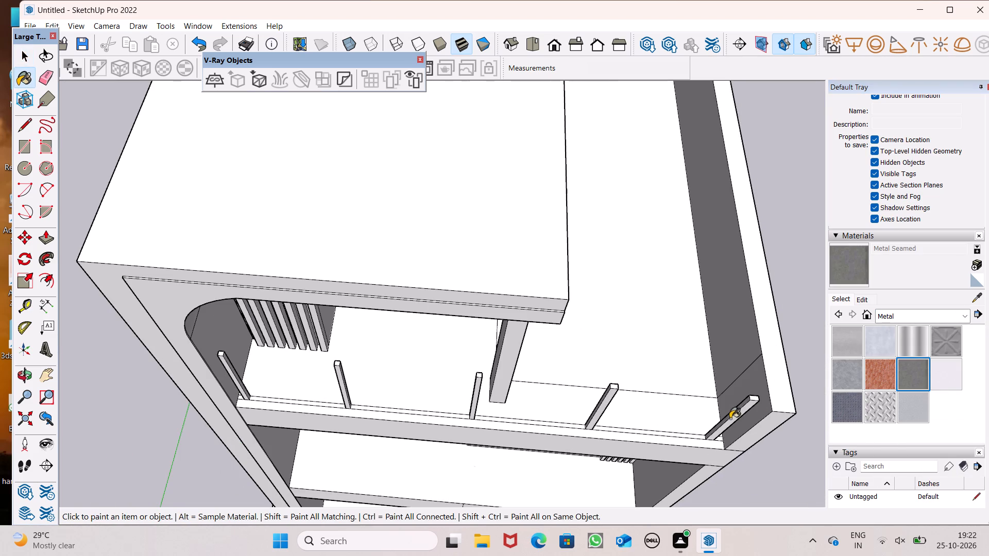
{"action": "scroll", "coordinate": [616, 423], "scroll_direction": "up", "scroll_amount": 8}
{"action": "scroll", "coordinate": [614, 365], "scroll_direction": "up", "scroll_amount": 5}
{"action": "left_click", "coordinate": [617, 328]}
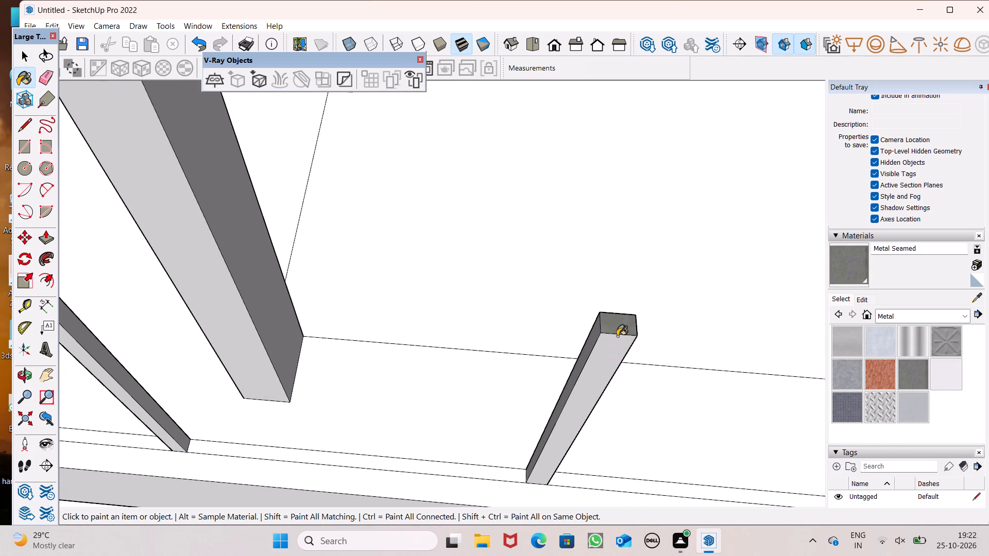
{"action": "left_click", "coordinate": [617, 336]}
{"action": "middle_click_drag", "start_coordinate": [609, 379], "coordinate": [769, 382]}
{"action": "scroll", "coordinate": [587, 328], "scroll_direction": "up", "scroll_amount": 3}
{"action": "left_click", "coordinate": [630, 316]}
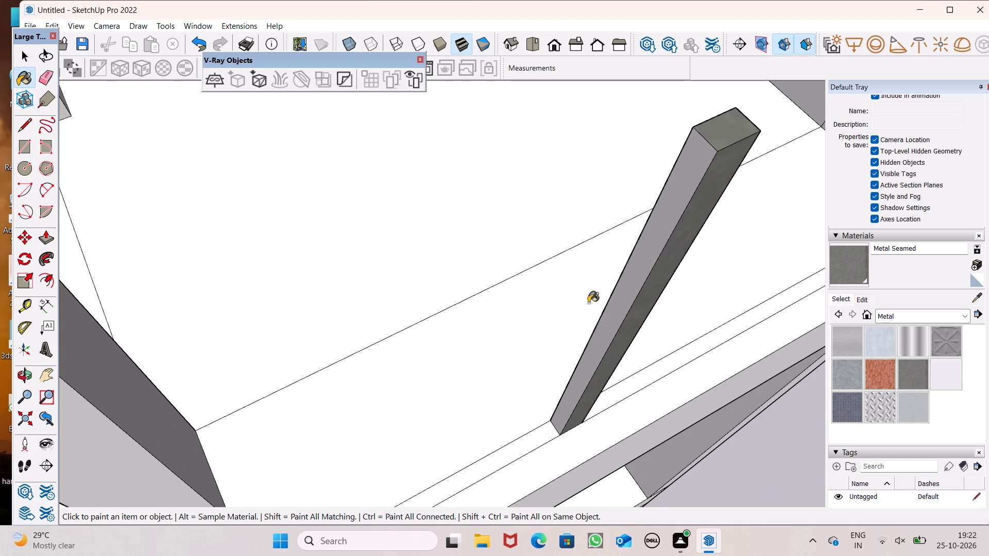
{"action": "left_click", "coordinate": [616, 297]}
{"action": "scroll", "coordinate": [504, 384], "scroll_direction": "down", "scroll_amount": 7}
Paint the top and exposed side faces of the railing post beside the end parapet wall with Metal Seamed.
{"action": "scroll", "coordinate": [780, 153], "scroll_direction": "up", "scroll_amount": 2}
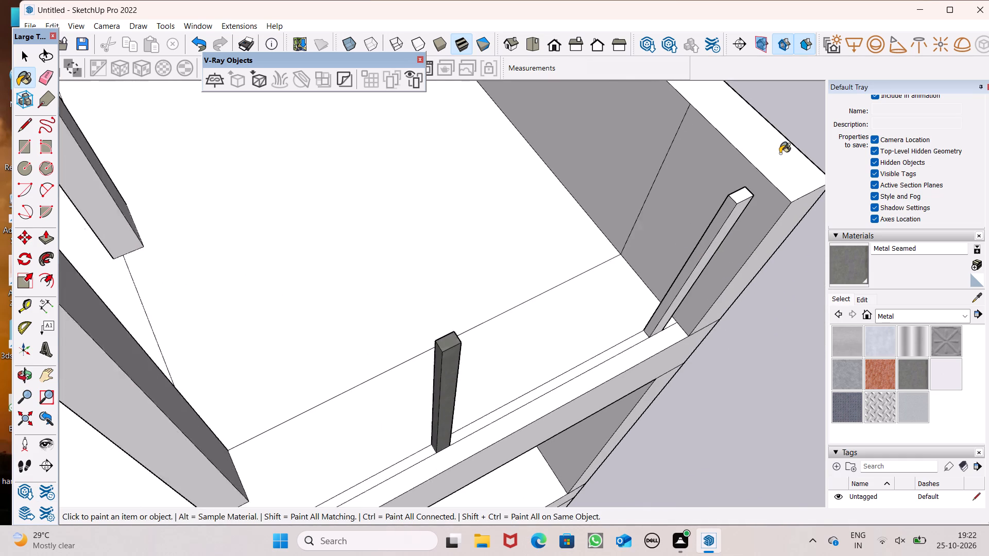
{"action": "scroll", "coordinate": [780, 153], "scroll_direction": "up", "scroll_amount": 4}
{"action": "scroll", "coordinate": [737, 224], "scroll_direction": "up", "scroll_amount": 4}
{"action": "left_click", "coordinate": [717, 211]}
{"action": "left_click", "coordinate": [694, 220]}
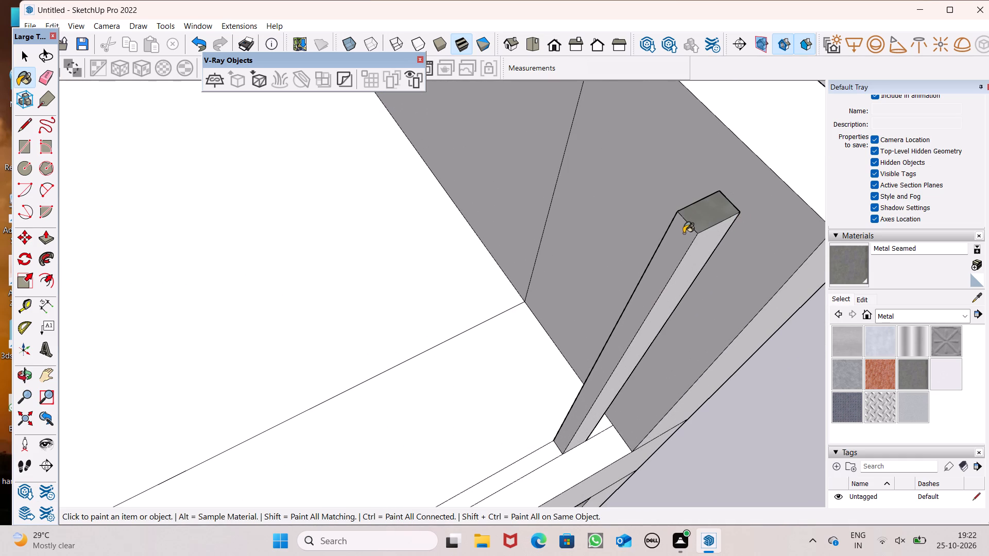
{"action": "left_click", "coordinate": [684, 233]}
{"action": "left_click", "coordinate": [708, 237]}
{"action": "scroll", "coordinate": [673, 229], "scroll_direction": "down", "scroll_amount": 4}
{"action": "middle_click_drag", "start_coordinate": [674, 257], "coordinate": [114, 426]}
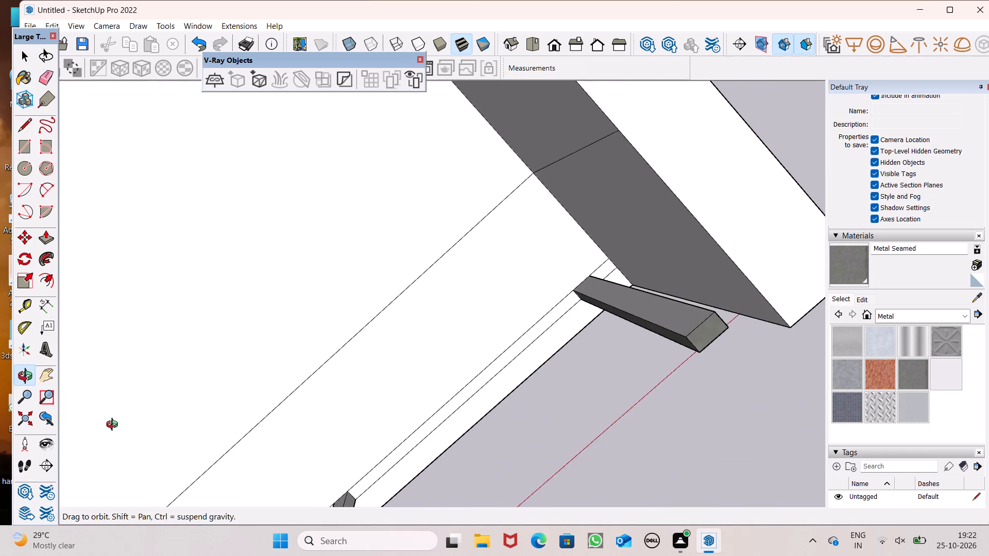
{"action": "middle_click_drag", "start_coordinate": [114, 426], "coordinate": [166, 416]}
{"action": "left_click", "coordinate": [675, 358]}
{"action": "scroll", "coordinate": [258, 217], "scroll_direction": "down", "scroll_amount": 7}
{"action": "scroll", "coordinate": [201, 354], "scroll_direction": "up", "scroll_amount": 4}
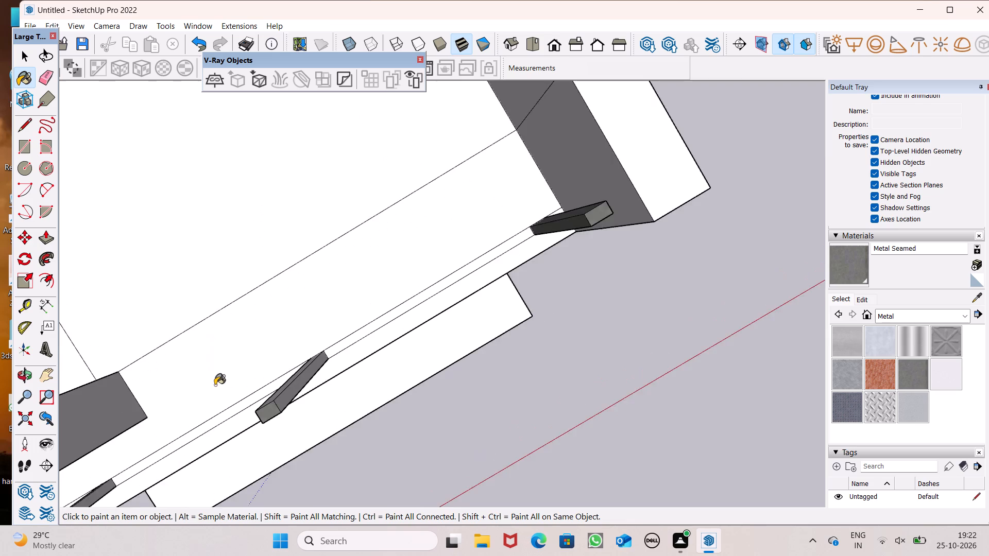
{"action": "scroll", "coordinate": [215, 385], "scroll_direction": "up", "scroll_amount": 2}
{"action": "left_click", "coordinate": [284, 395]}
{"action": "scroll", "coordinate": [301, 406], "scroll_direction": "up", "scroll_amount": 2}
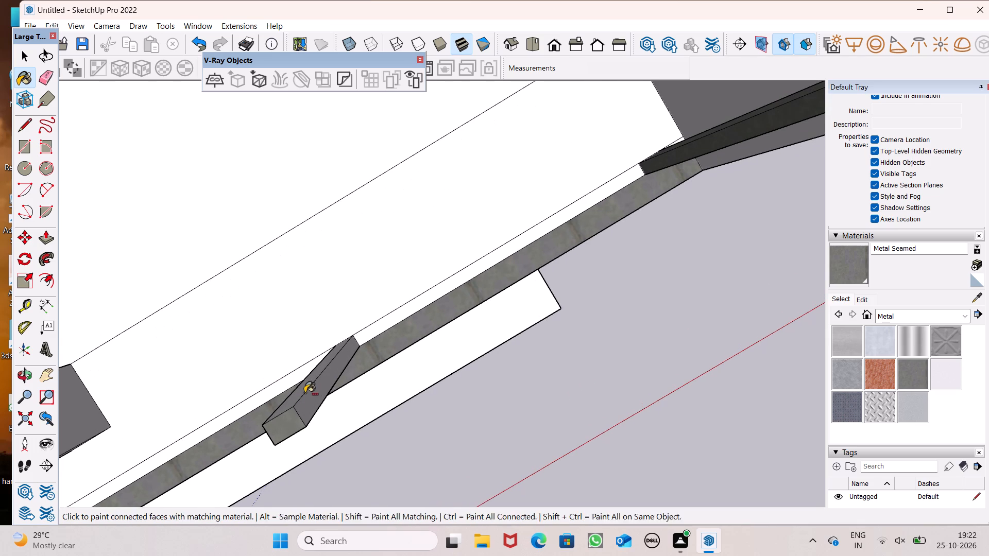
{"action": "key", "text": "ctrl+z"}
Paint the remaining side faces of the railing post second from the parapet wall with Metal Seamed.
{"action": "scroll", "coordinate": [306, 408], "scroll_direction": "up", "scroll_amount": 5}
{"action": "left_click", "coordinate": [277, 406]}
{"action": "left_click", "coordinate": [313, 412]}
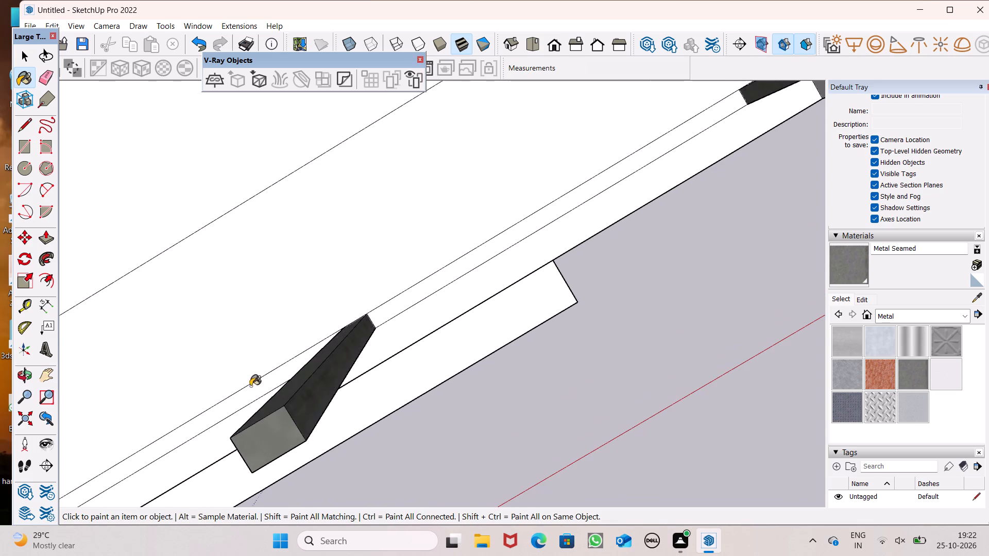
Paint the last face of the end railing post, facing the parapet wall, with Metal Seamed.
{"action": "scroll", "coordinate": [250, 386], "scroll_direction": "down", "scroll_amount": 6}
{"action": "middle_click_drag", "start_coordinate": [259, 409], "coordinate": [448, 175]}
{"action": "scroll", "coordinate": [359, 314], "scroll_direction": "down", "scroll_amount": 4}
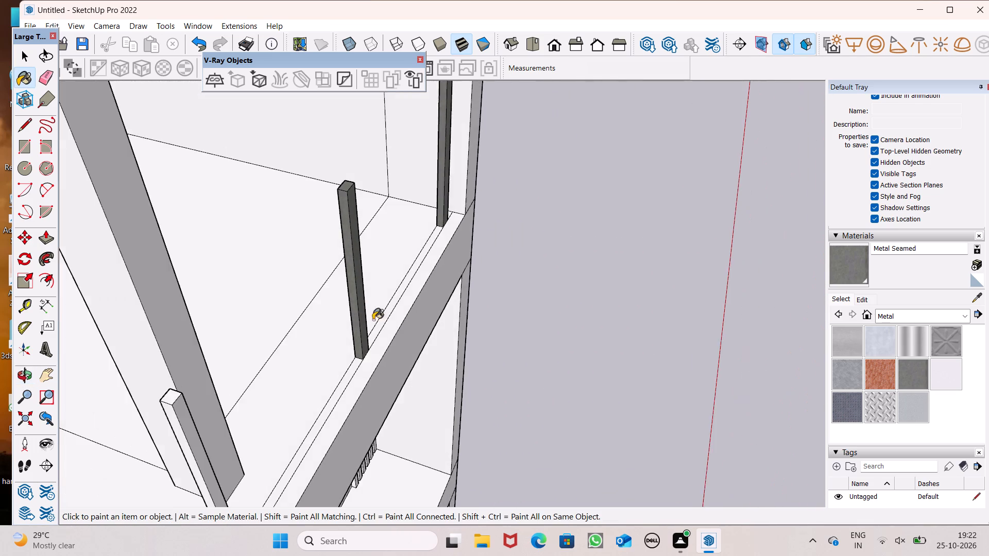
{"action": "middle_click_drag", "start_coordinate": [389, 316], "coordinate": [0, 342]}
{"action": "scroll", "coordinate": [292, 180], "scroll_direction": "up", "scroll_amount": 8}
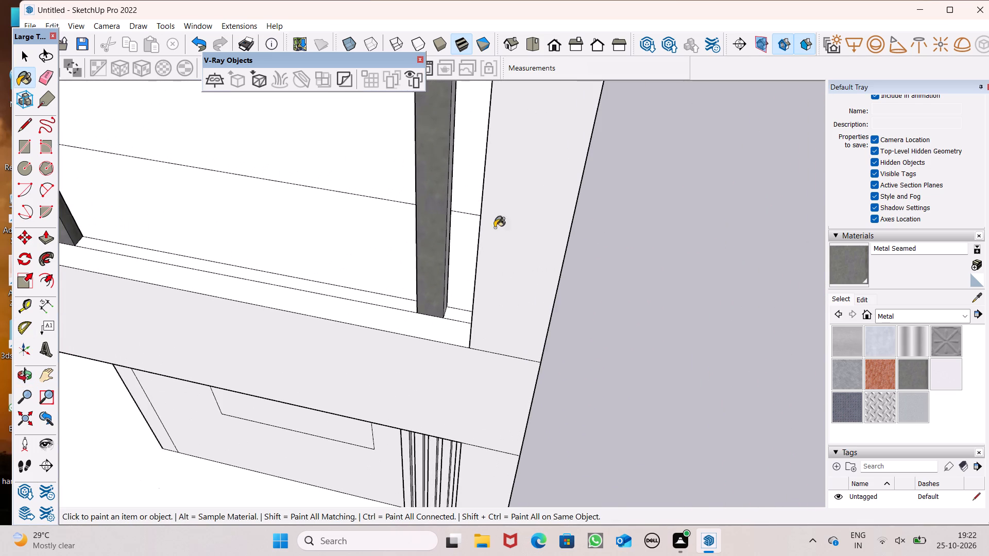
{"action": "scroll", "coordinate": [449, 278], "scroll_direction": "up", "scroll_amount": 7}
{"action": "left_click", "coordinate": [447, 281]}
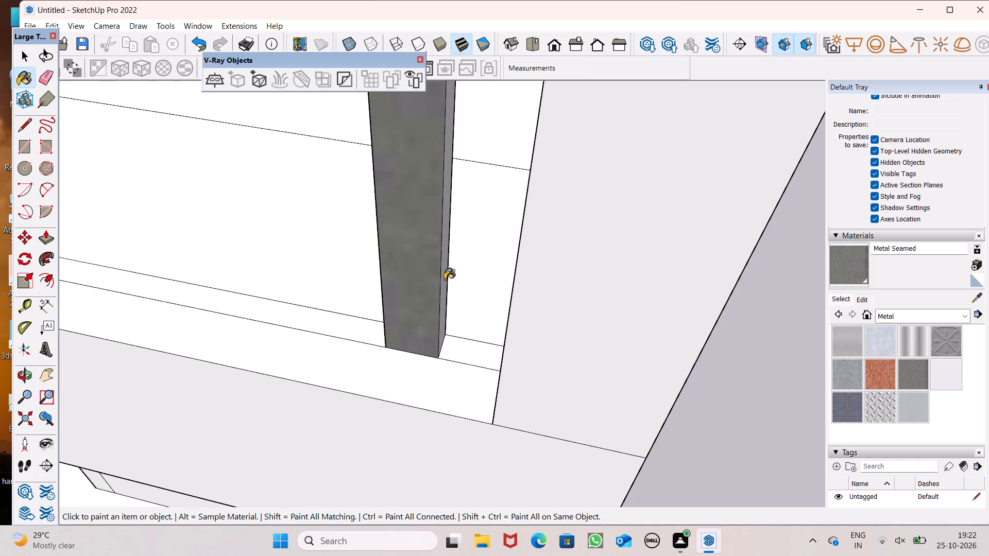
{"action": "scroll", "coordinate": [445, 280], "scroll_direction": "up", "scroll_amount": 6}
{"action": "left_click", "coordinate": [445, 285]}
{"action": "scroll", "coordinate": [456, 268], "scroll_direction": "down", "scroll_amount": 7}
{"action": "scroll", "coordinate": [516, 228], "scroll_direction": "down", "scroll_amount": 16}
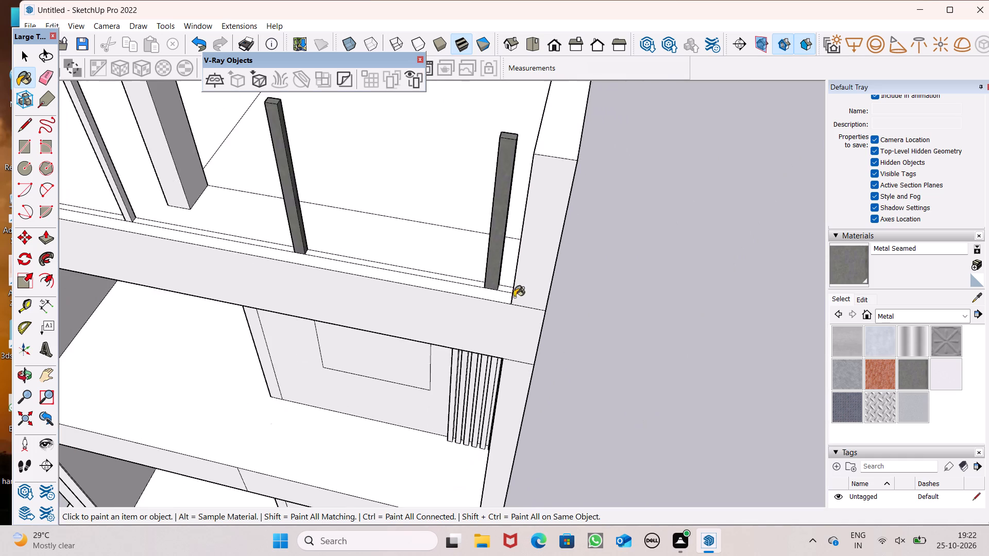
Paint the top and two adjacent side faces of the middle railing post beside the column with Metal Seamed.
{"action": "scroll", "coordinate": [514, 297], "scroll_direction": "down", "scroll_amount": 6}
{"action": "middle_click_drag", "start_coordinate": [377, 324], "coordinate": [567, 286]}
{"action": "scroll", "coordinate": [430, 233], "scroll_direction": "up", "scroll_amount": 8}
{"action": "middle_click_drag", "start_coordinate": [367, 176], "coordinate": [376, 203]}
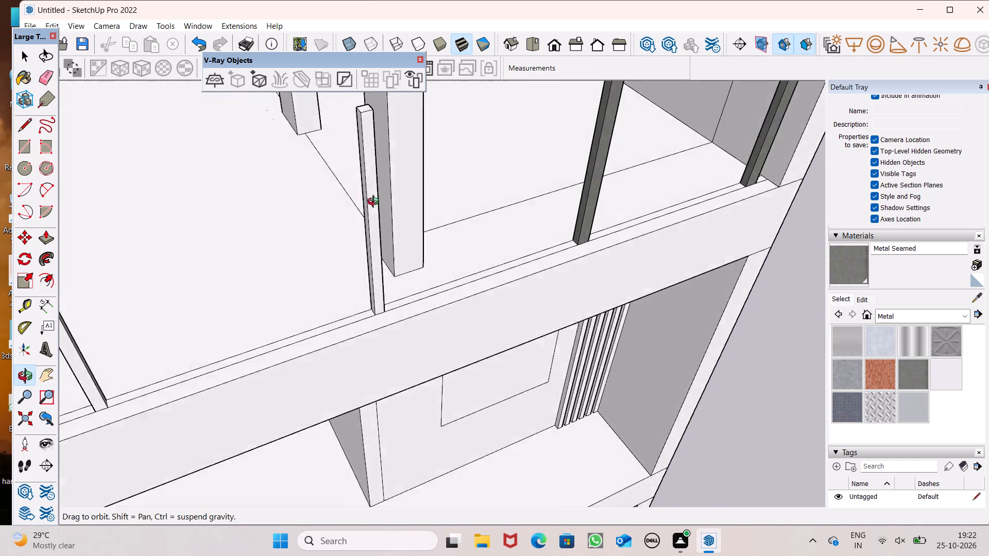
{"action": "middle_click_drag", "start_coordinate": [376, 203], "coordinate": [411, 227]}
{"action": "scroll", "coordinate": [378, 157], "scroll_direction": "up", "scroll_amount": 5}
{"action": "left_click", "coordinate": [414, 177]}
{"action": "scroll", "coordinate": [408, 189], "scroll_direction": "up", "scroll_amount": 4}
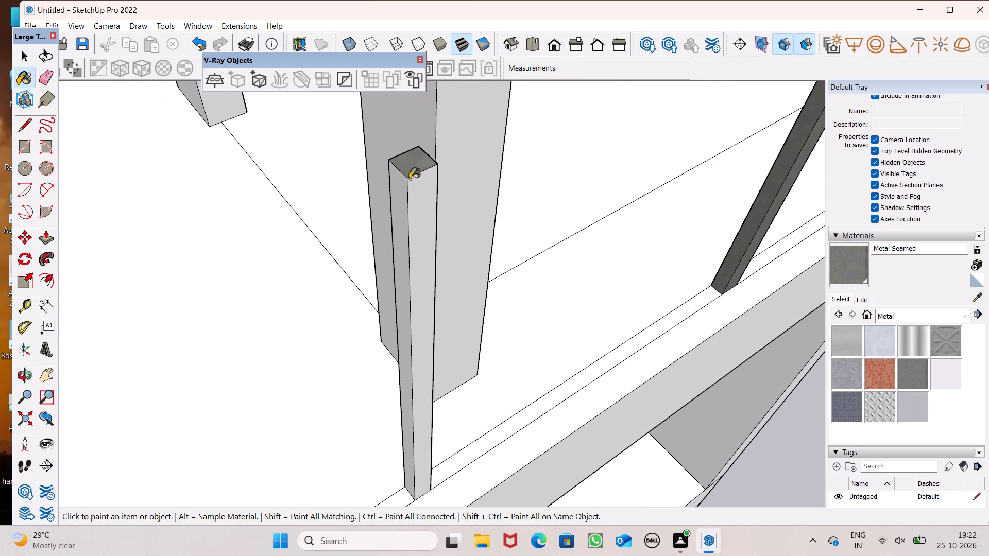
{"action": "left_click", "coordinate": [410, 179]}
{"action": "left_click", "coordinate": [396, 186]}
Paint the remaining side faces of the middle railing post with Metal Seamed.
{"action": "scroll", "coordinate": [403, 193], "scroll_direction": "down", "scroll_amount": 4}
{"action": "middle_click_drag", "start_coordinate": [408, 227], "coordinate": [99, 302]}
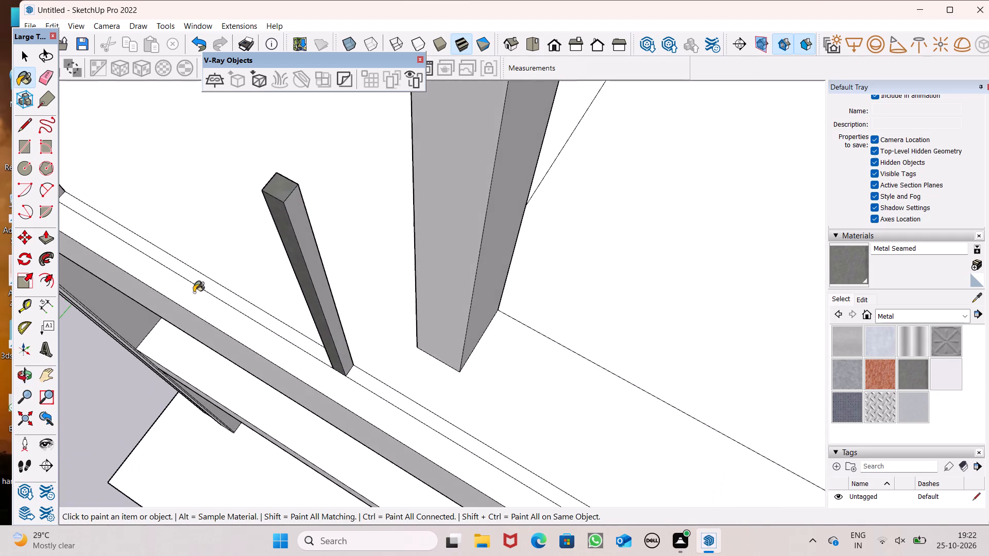
{"action": "scroll", "coordinate": [225, 273], "scroll_direction": "up", "scroll_amount": 4}
{"action": "left_click", "coordinate": [361, 248]}
{"action": "scroll", "coordinate": [342, 276], "scroll_direction": "down", "scroll_amount": 6}
{"action": "middle_click_drag", "start_coordinate": [281, 307], "coordinate": [566, 360]}
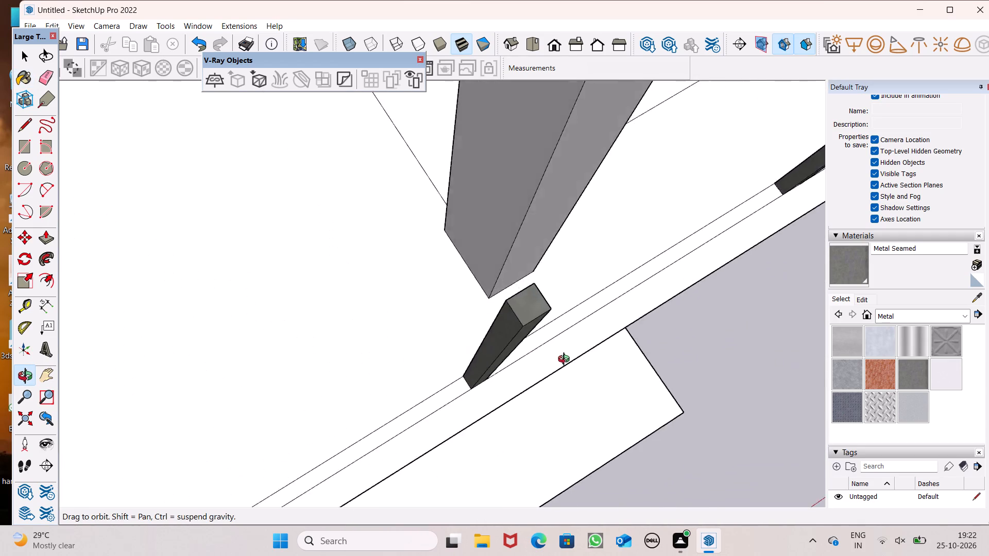
{"action": "middle_click_drag", "start_coordinate": [566, 360], "coordinate": [805, 319]}
{"action": "scroll", "coordinate": [444, 239], "scroll_direction": "up", "scroll_amount": 1}
{"action": "middle_click_drag", "start_coordinate": [640, 295], "coordinate": [761, 292]}
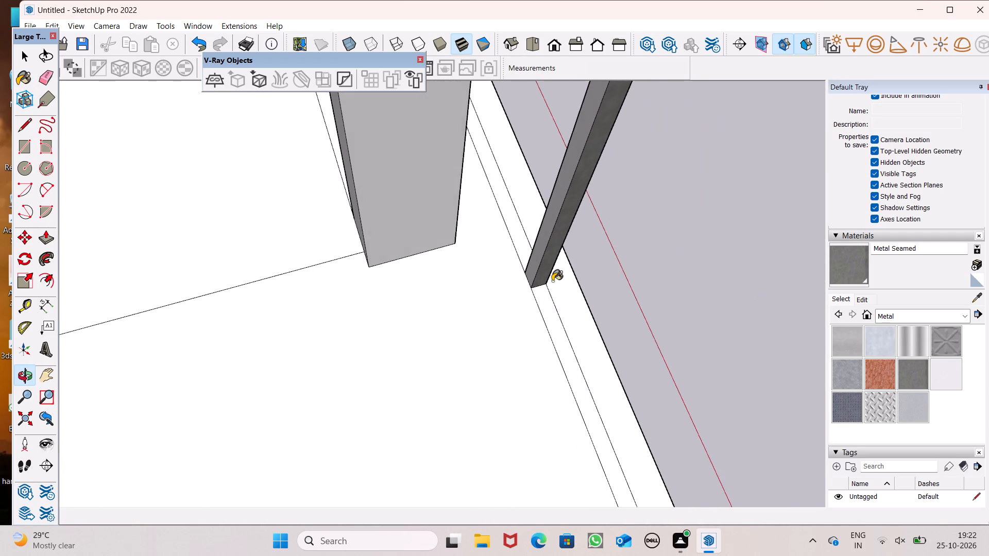
{"action": "scroll", "coordinate": [552, 281], "scroll_direction": "up", "scroll_amount": 2}
{"action": "left_click", "coordinate": [545, 223]}
{"action": "scroll", "coordinate": [505, 270], "scroll_direction": "down", "scroll_amount": 6}
Paint the top, front and one side face of the railing post beside the curved frame with Metal Seamed.
{"action": "middle_click_drag", "start_coordinate": [508, 306], "coordinate": [184, 375]}
{"action": "scroll", "coordinate": [184, 375], "scroll_direction": "up", "scroll_amount": 1}
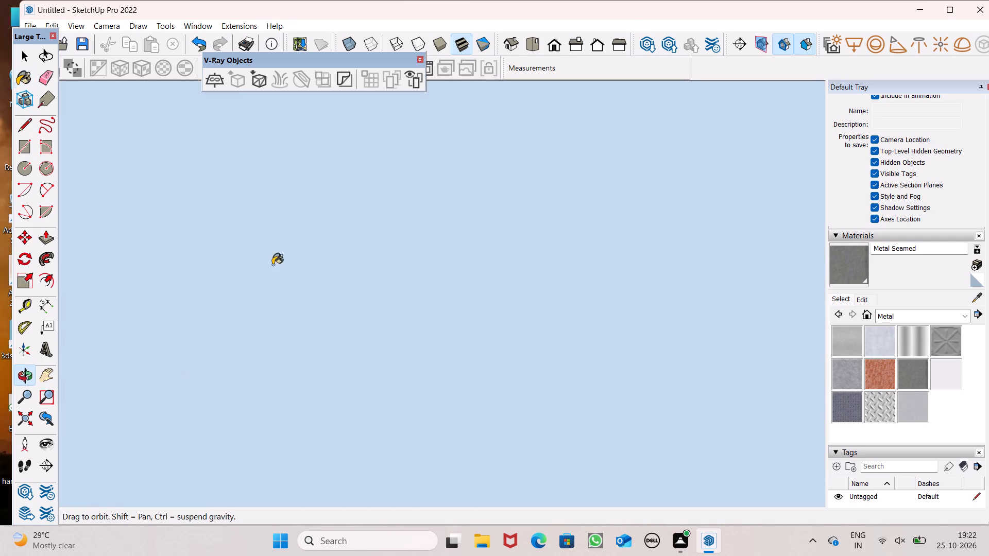
{"action": "left_click", "coordinate": [535, 46]}
{"action": "scroll", "coordinate": [548, 166], "scroll_direction": "down", "scroll_amount": 9}
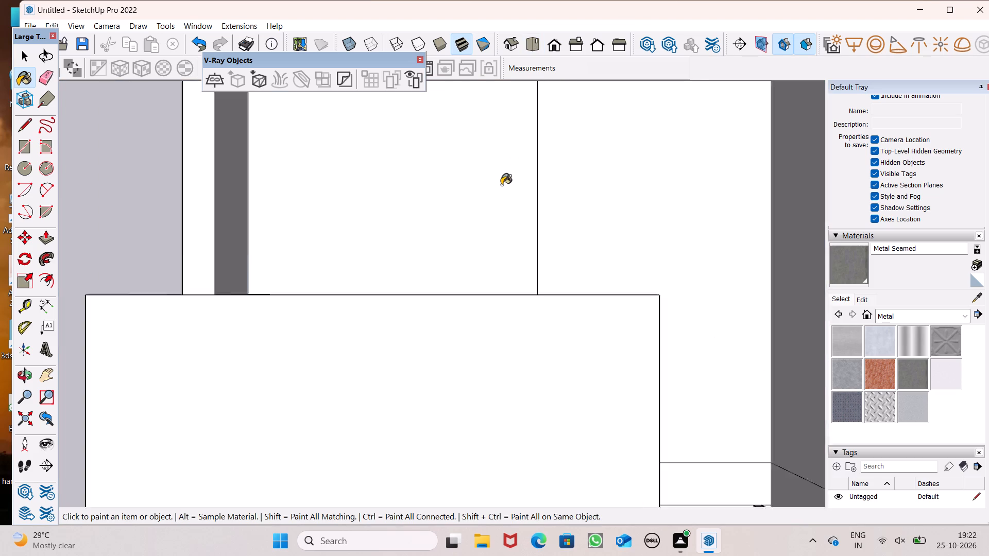
{"action": "scroll", "coordinate": [501, 185], "scroll_direction": "down", "scroll_amount": 14}
{"action": "middle_click_drag", "start_coordinate": [496, 283], "coordinate": [477, 103]}
{"action": "scroll", "coordinate": [473, 150], "scroll_direction": "up", "scroll_amount": 1}
{"action": "scroll", "coordinate": [457, 245], "scroll_direction": "up", "scroll_amount": 7}
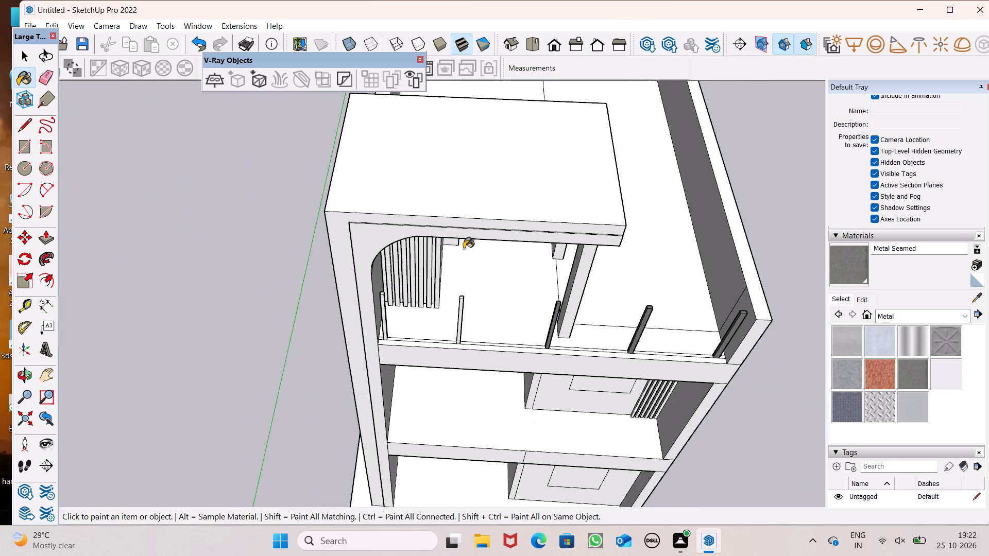
{"action": "scroll", "coordinate": [449, 277], "scroll_direction": "up", "scroll_amount": 7}
{"action": "scroll", "coordinate": [299, 323], "scroll_direction": "up", "scroll_amount": 13}
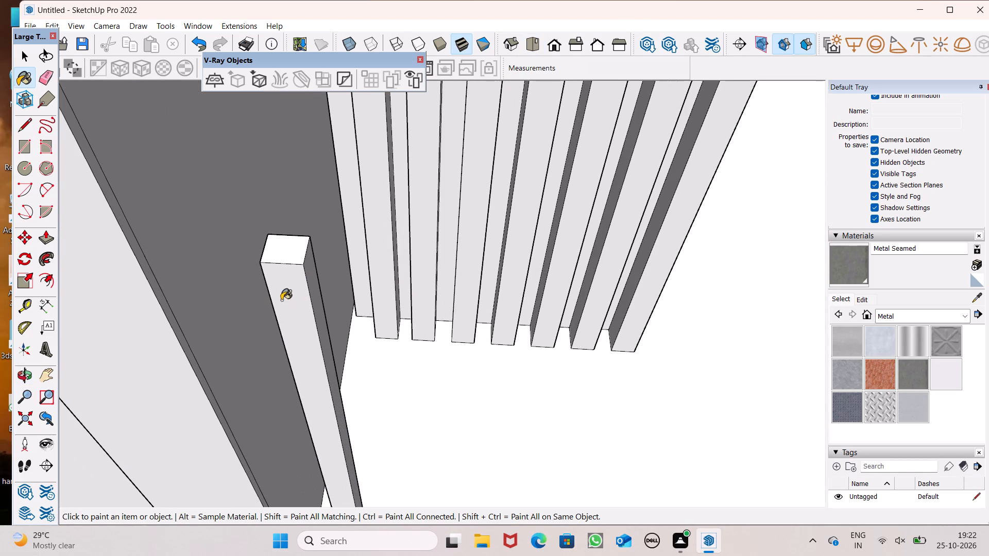
{"action": "left_click", "coordinate": [281, 255]}
{"action": "left_click", "coordinate": [281, 272]}
{"action": "middle_click_drag", "start_coordinate": [311, 301], "coordinate": [248, 323]}
{"action": "scroll", "coordinate": [320, 307], "scroll_direction": "up", "scroll_amount": 3}
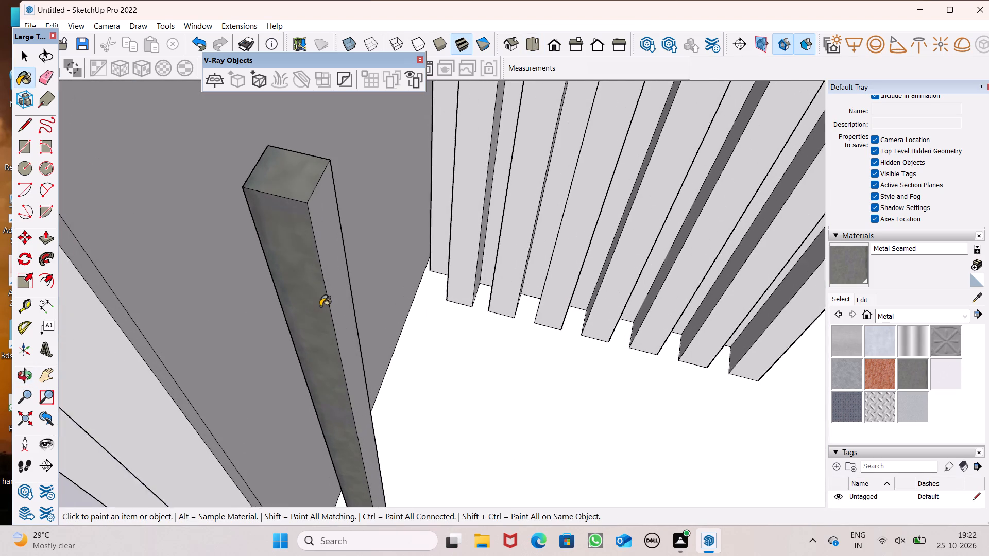
{"action": "scroll", "coordinate": [320, 306], "scroll_direction": "up", "scroll_amount": 2}
{"action": "left_click", "coordinate": [337, 306]}
Paint the remaining frame-side and rear faces of the railing post beside the curved frame with Metal Seamed.
{"action": "scroll", "coordinate": [331, 311], "scroll_direction": "up", "scroll_amount": 2}
{"action": "middle_click_drag", "start_coordinate": [332, 312], "coordinate": [598, 309]}
{"action": "scroll", "coordinate": [598, 309], "scroll_direction": "down", "scroll_amount": 5}
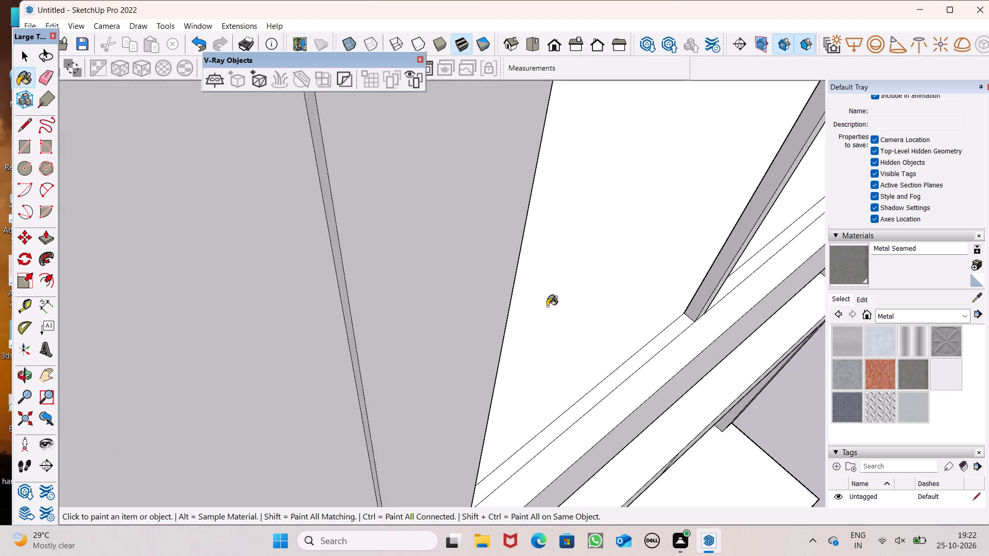
{"action": "scroll", "coordinate": [459, 338], "scroll_direction": "down", "scroll_amount": 4}
{"action": "middle_click_drag", "start_coordinate": [470, 346], "coordinate": [214, 355]}
{"action": "scroll", "coordinate": [446, 346], "scroll_direction": "up", "scroll_amount": 1}
{"action": "scroll", "coordinate": [406, 406], "scroll_direction": "up", "scroll_amount": 4}
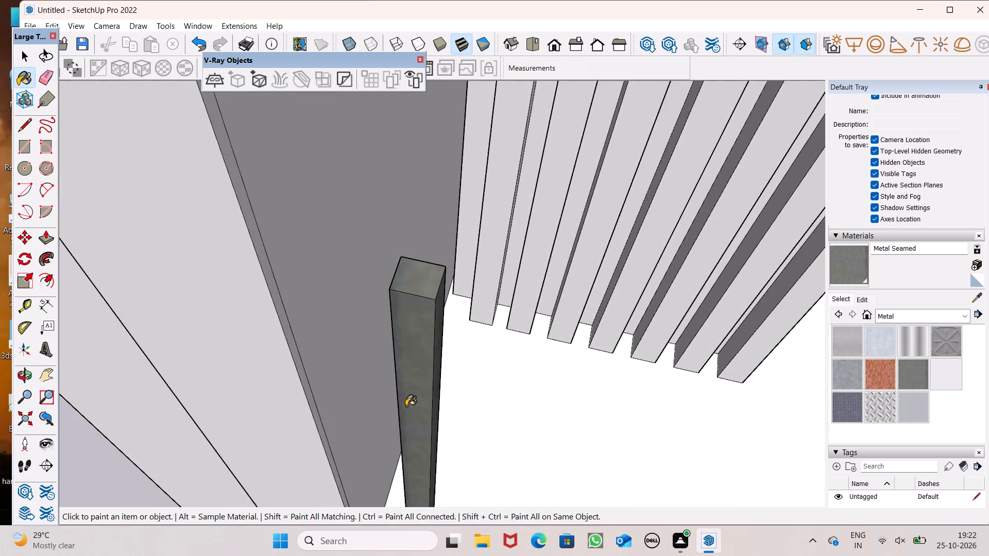
{"action": "scroll", "coordinate": [406, 406], "scroll_direction": "up", "scroll_amount": 5}
{"action": "middle_click_drag", "start_coordinate": [400, 377], "coordinate": [602, 391]}
{"action": "scroll", "coordinate": [420, 347], "scroll_direction": "up", "scroll_amount": 2}
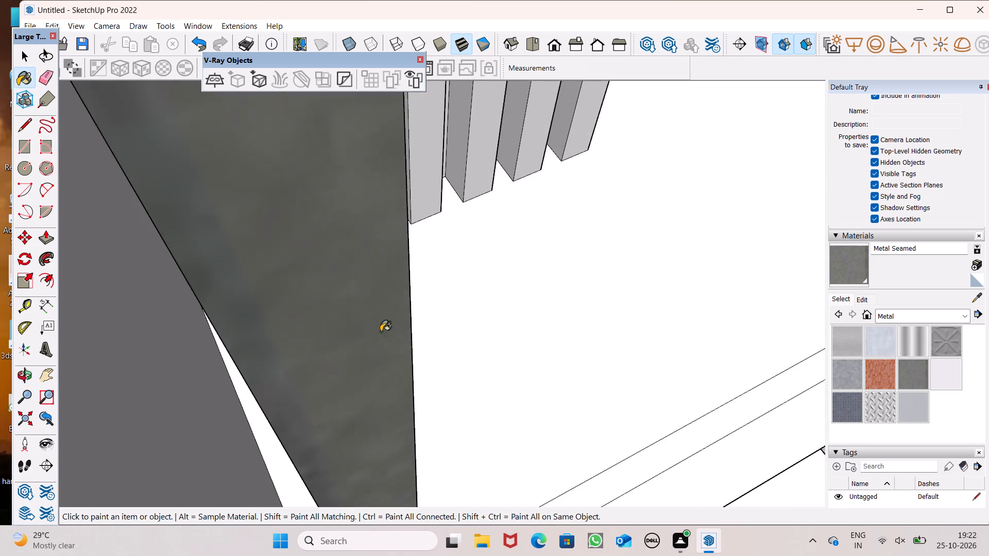
{"action": "scroll", "coordinate": [381, 332], "scroll_direction": "up", "scroll_amount": 1}
{"action": "scroll", "coordinate": [297, 322], "scroll_direction": "down", "scroll_amount": 4}
{"action": "middle_click_drag", "start_coordinate": [239, 367], "coordinate": [251, 390]}
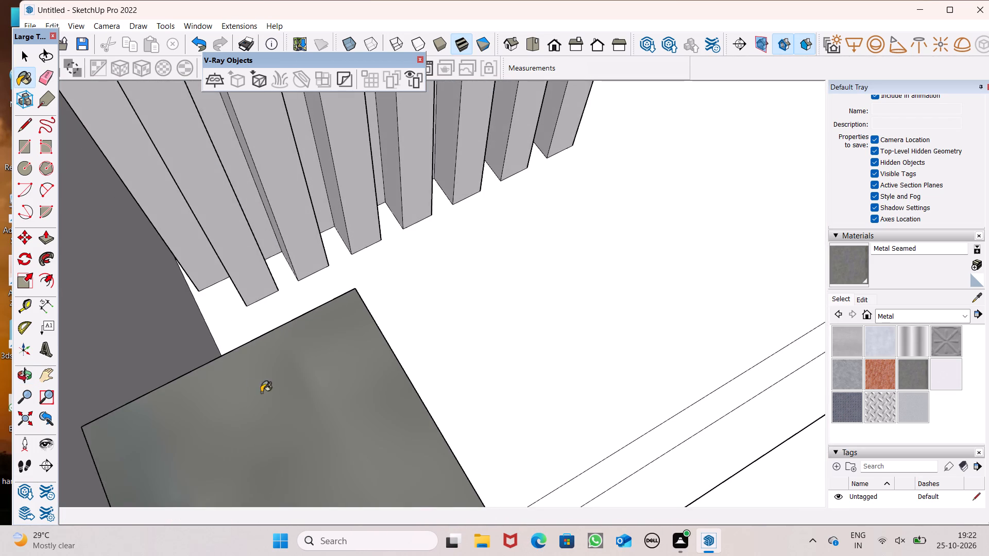
{"action": "scroll", "coordinate": [354, 384], "scroll_direction": "down", "scroll_amount": 12}
{"action": "scroll", "coordinate": [451, 286], "scroll_direction": "down", "scroll_amount": 6}
{"action": "scroll", "coordinate": [412, 399], "scroll_direction": "up", "scroll_amount": 4}
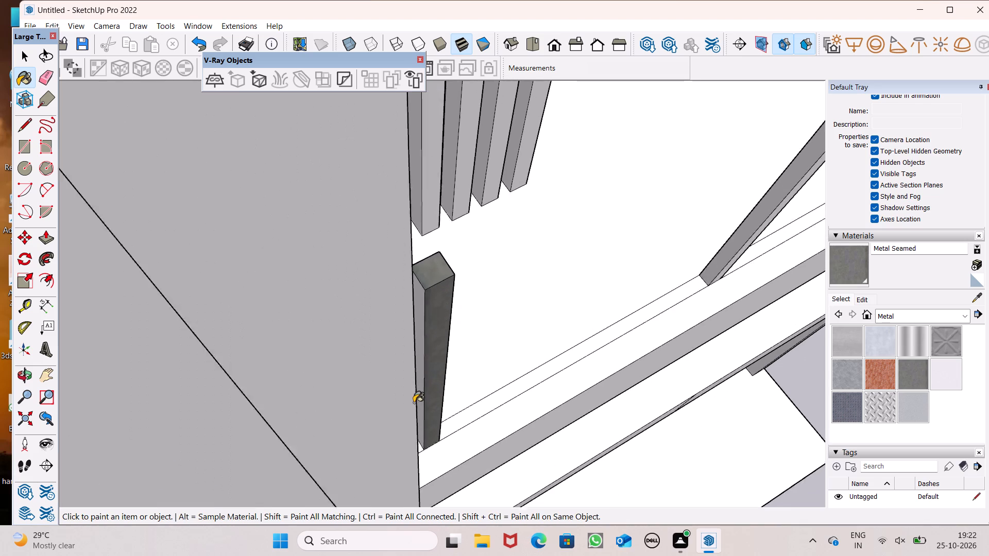
{"action": "scroll", "coordinate": [414, 403], "scroll_direction": "up", "scroll_amount": 8}
{"action": "left_click", "coordinate": [421, 369]}
{"action": "scroll", "coordinate": [422, 369], "scroll_direction": "down", "scroll_amount": 4}
{"action": "scroll", "coordinate": [445, 375], "scroll_direction": "up", "scroll_amount": 1}
{"action": "middle_click_drag", "start_coordinate": [445, 375], "coordinate": [141, 408]}
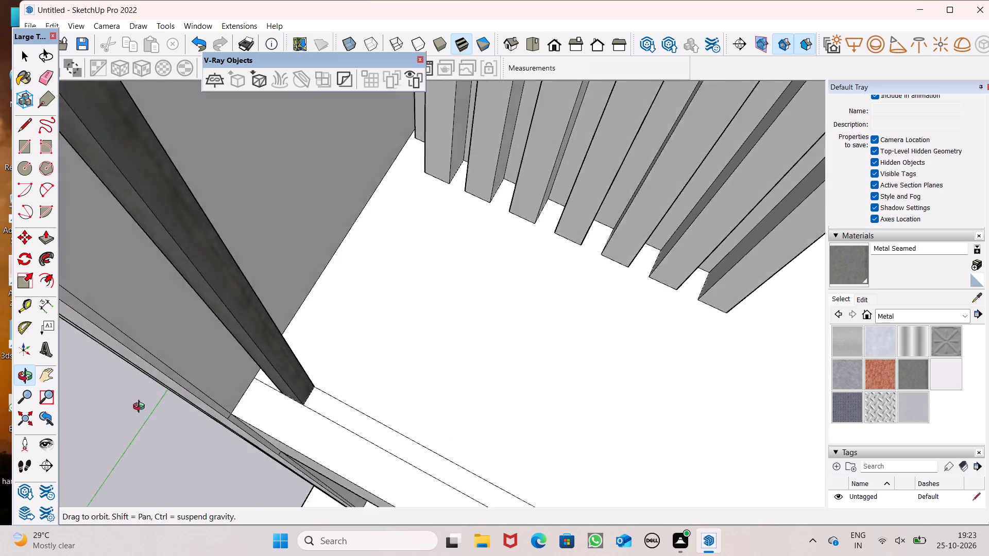
{"action": "middle_click_drag", "start_coordinate": [141, 408], "coordinate": [106, 419]}
{"action": "middle_click_drag", "start_coordinate": [214, 359], "coordinate": [69, 392]}
{"action": "left_click", "coordinate": [206, 217]}
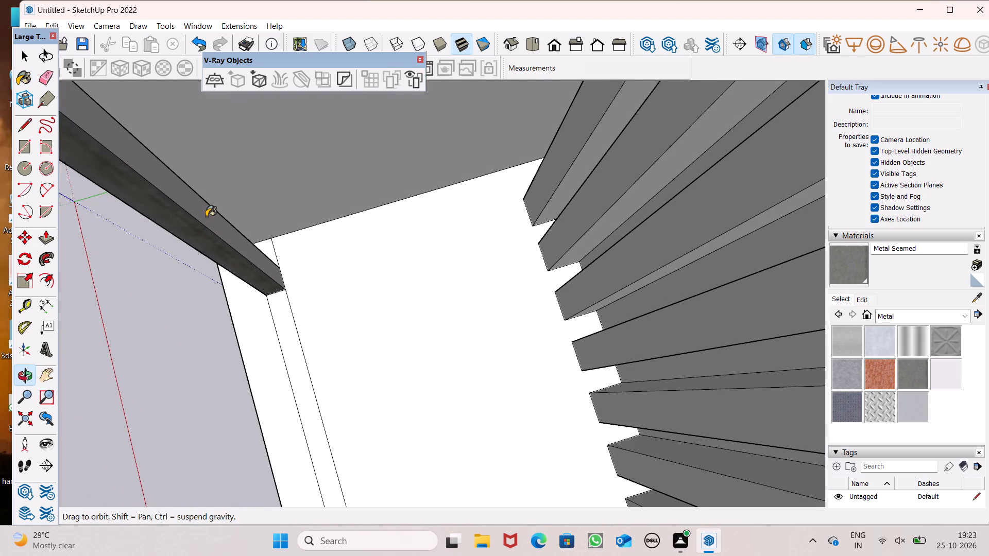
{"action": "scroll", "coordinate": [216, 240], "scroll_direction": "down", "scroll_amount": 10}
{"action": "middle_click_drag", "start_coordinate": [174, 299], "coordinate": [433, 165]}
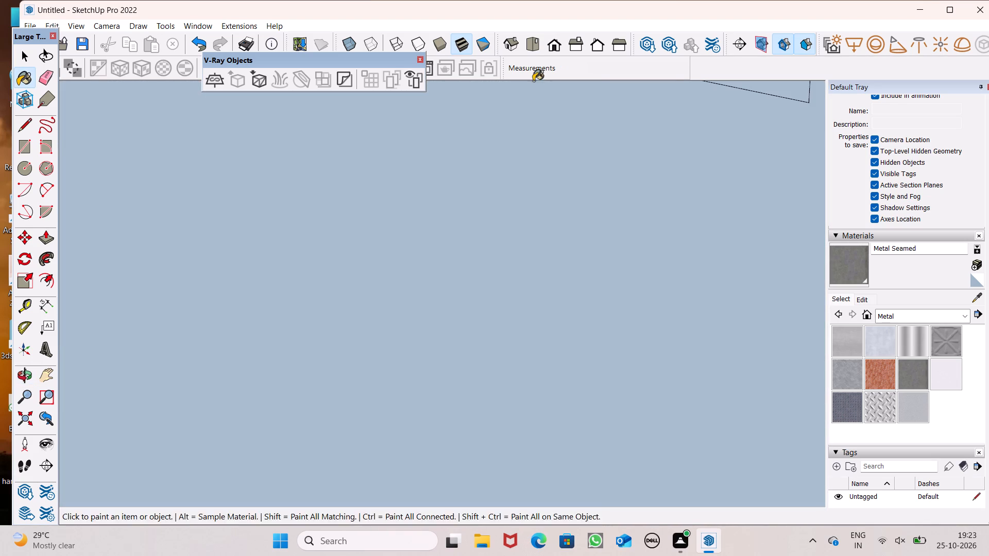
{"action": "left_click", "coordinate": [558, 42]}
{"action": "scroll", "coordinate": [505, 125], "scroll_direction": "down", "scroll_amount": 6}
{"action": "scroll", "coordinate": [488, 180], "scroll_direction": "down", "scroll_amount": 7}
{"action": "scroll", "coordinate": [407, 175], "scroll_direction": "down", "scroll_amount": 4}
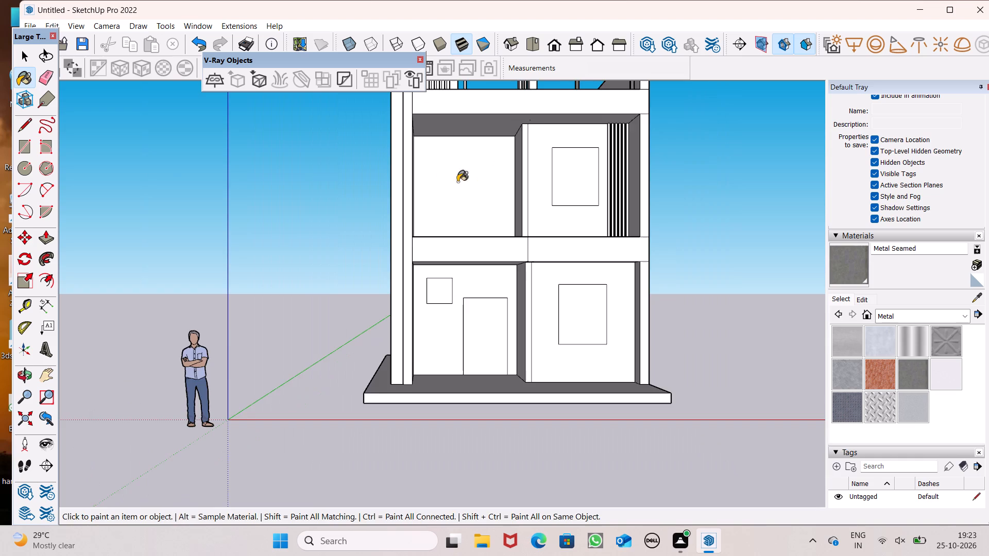
Paint the top and outer side faces of the second railing post from the curved frame with Metal Seamed.
{"action": "middle_click_drag", "start_coordinate": [493, 191], "coordinate": [521, 296]}
{"action": "scroll", "coordinate": [483, 146], "scroll_direction": "down", "scroll_amount": 3}
{"action": "middle_click_drag", "start_coordinate": [475, 143], "coordinate": [366, 228]}
{"action": "scroll", "coordinate": [366, 228], "scroll_direction": "up", "scroll_amount": 9}
{"action": "middle_click_drag", "start_coordinate": [493, 145], "coordinate": [479, 233]}
{"action": "scroll", "coordinate": [498, 206], "scroll_direction": "up", "scroll_amount": 5}
{"action": "scroll", "coordinate": [484, 152], "scroll_direction": "up", "scroll_amount": 5}
{"action": "left_click", "coordinate": [494, 135]}
{"action": "left_click", "coordinate": [484, 147]}
{"action": "middle_click_drag", "start_coordinate": [493, 171], "coordinate": [436, 178]}
{"action": "scroll", "coordinate": [493, 175], "scroll_direction": "up", "scroll_amount": 1}
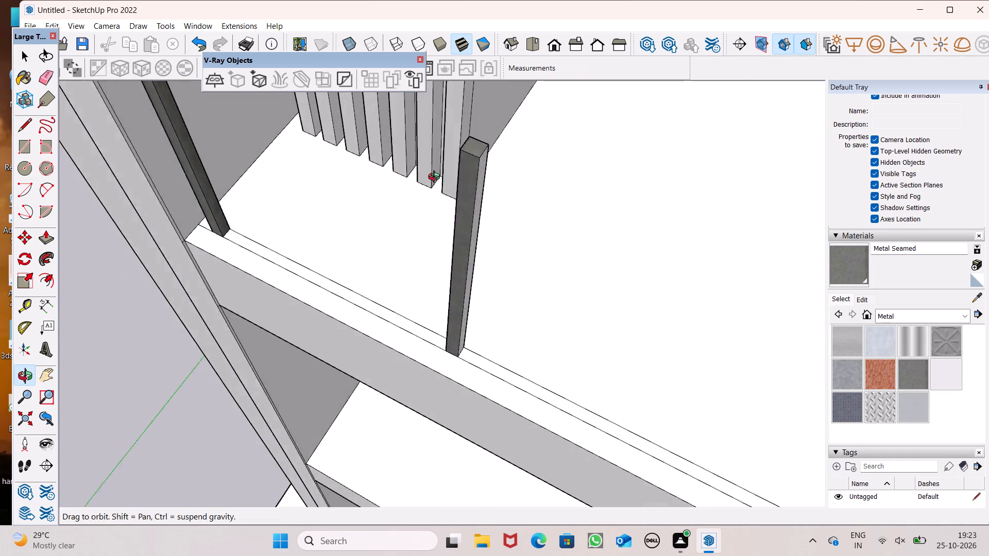
{"action": "middle_click_drag", "start_coordinate": [436, 178], "coordinate": [429, 167]}
{"action": "scroll", "coordinate": [561, 178], "scroll_direction": "up", "scroll_amount": 4}
{"action": "left_click", "coordinate": [366, 234]}
Paint the remaining rear and side faces of the second railing post from the curved frame with Metal Seamed.
{"action": "middle_click_drag", "start_coordinate": [291, 222], "coordinate": [298, 223]}
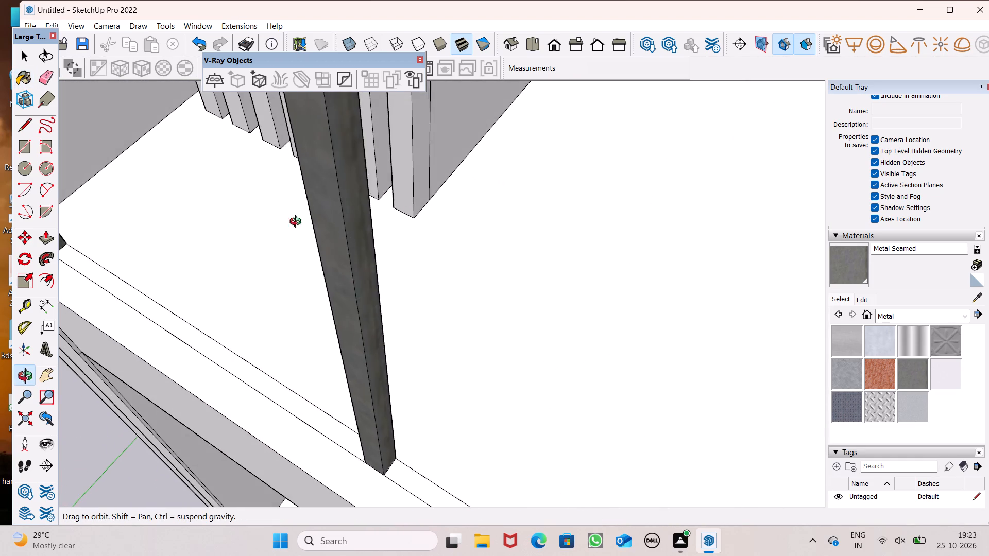
{"action": "middle_click_drag", "start_coordinate": [298, 223], "coordinate": [690, 281]}
{"action": "left_click", "coordinate": [688, 267]}
{"action": "scroll", "coordinate": [690, 265], "scroll_direction": "up", "scroll_amount": 1}
{"action": "middle_click_drag", "start_coordinate": [724, 302], "coordinate": [787, 299]}
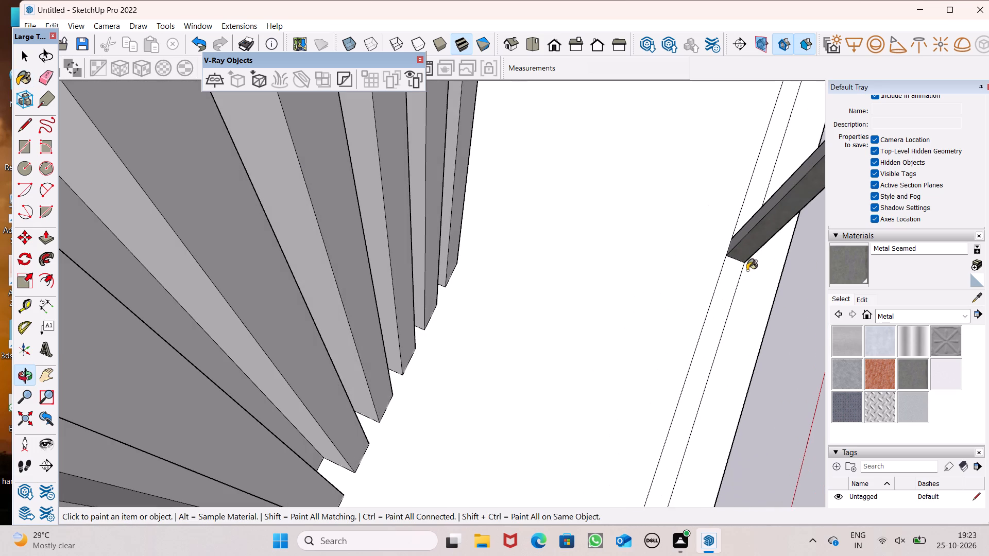
{"action": "left_click", "coordinate": [766, 219]}
{"action": "left_click", "coordinate": [761, 213]}
{"action": "scroll", "coordinate": [671, 215], "scroll_direction": "down", "scroll_amount": 3}
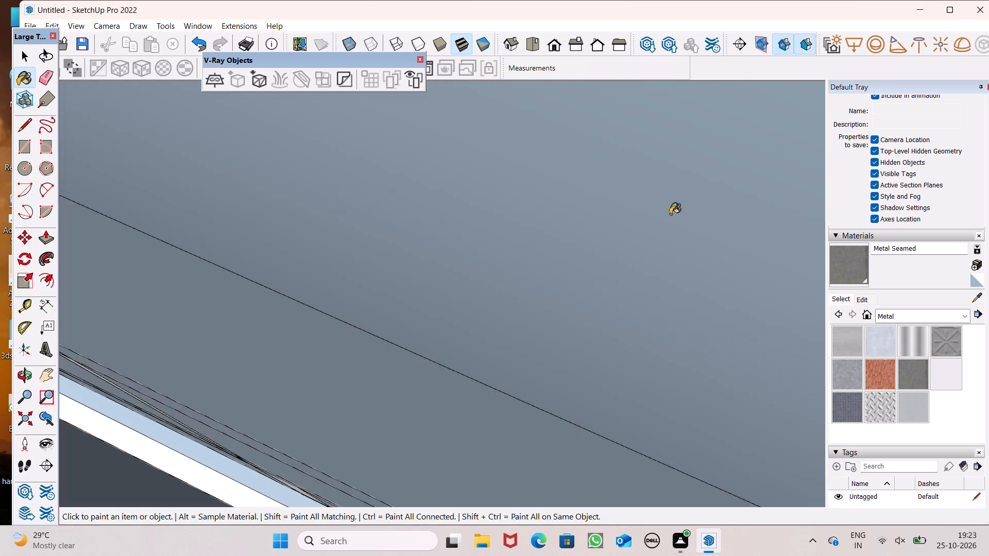
{"action": "scroll", "coordinate": [670, 214], "scroll_direction": "down", "scroll_amount": 7}
{"action": "middle_click_drag", "start_coordinate": [550, 218], "coordinate": [284, 190]}
{"action": "scroll", "coordinate": [550, 218], "scroll_direction": "up", "scroll_amount": 1}
{"action": "key", "text": "space"}
{"action": "key", "text": "space"}
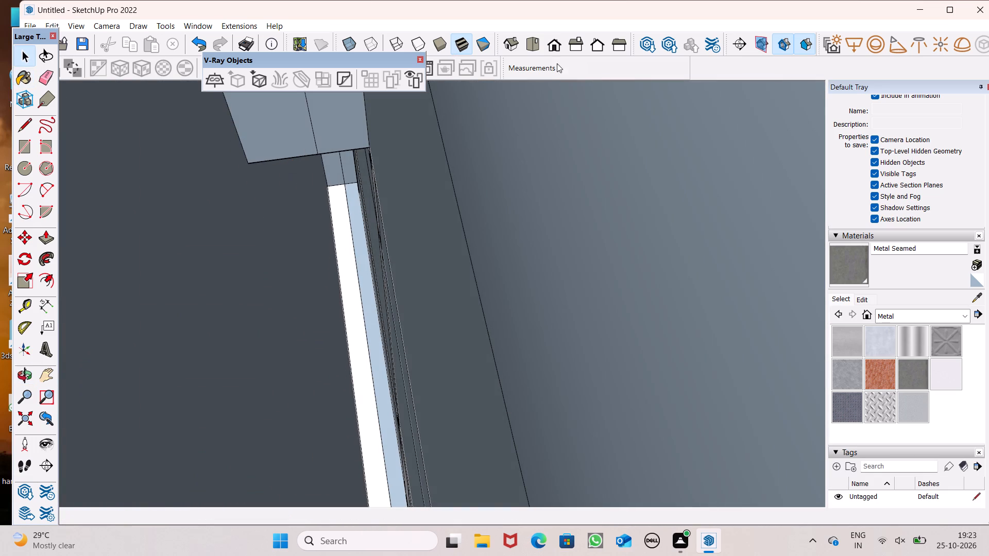
Push/Pull the base strip beside the curved frame and between the first two railing posts up 4' to post height.
{"action": "left_click", "coordinate": [549, 54]}
{"action": "scroll", "coordinate": [549, 54], "scroll_direction": "down", "scroll_amount": 13}
{"action": "scroll", "coordinate": [487, 73], "scroll_direction": "up", "scroll_amount": 1}
{"action": "scroll", "coordinate": [387, 135], "scroll_direction": "down", "scroll_amount": 6}
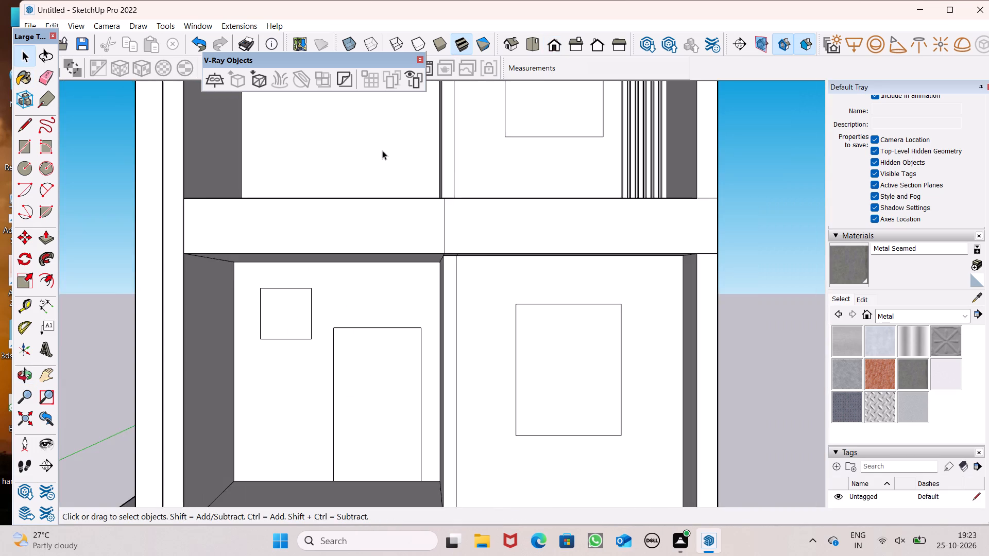
{"action": "scroll", "coordinate": [419, 101], "scroll_direction": "down", "scroll_amount": 19}
{"action": "middle_click_drag", "start_coordinate": [419, 115], "coordinate": [401, 161]}
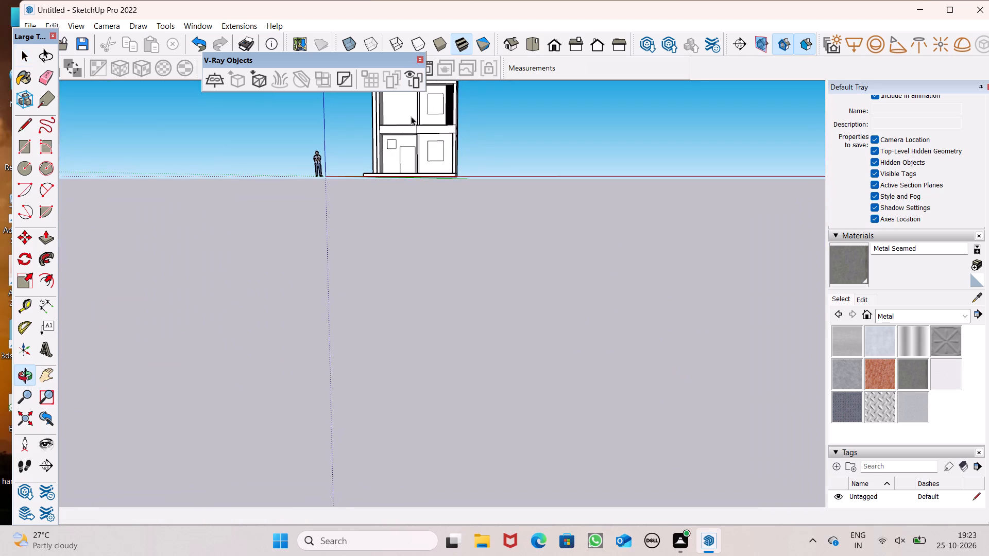
{"action": "scroll", "coordinate": [449, 221], "scroll_direction": "down", "scroll_amount": 5}
{"action": "middle_click_drag", "start_coordinate": [435, 209], "coordinate": [434, 351]}
{"action": "scroll", "coordinate": [434, 351], "scroll_direction": "up", "scroll_amount": 1}
{"action": "scroll", "coordinate": [414, 185], "scroll_direction": "up", "scroll_amount": 4}
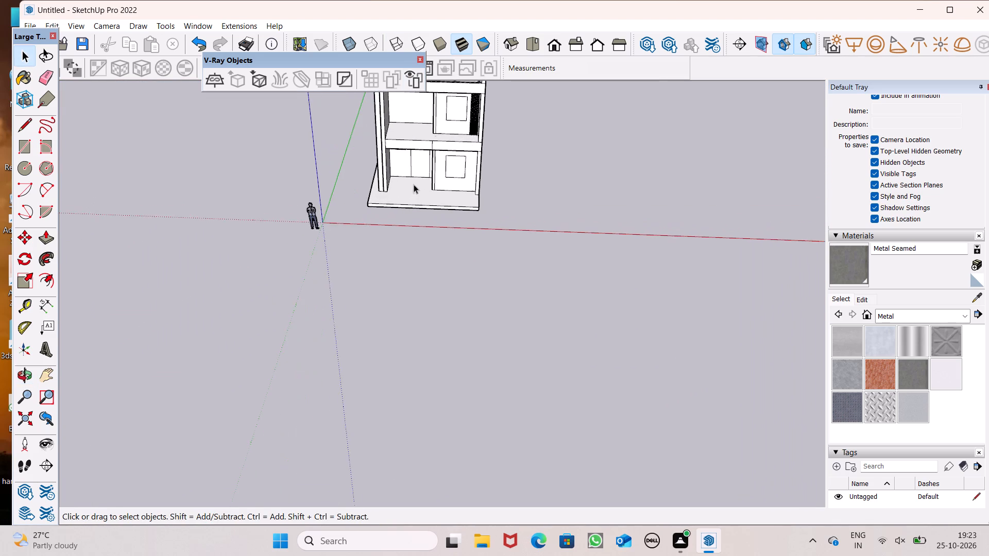
{"action": "scroll", "coordinate": [403, 251], "scroll_direction": "down", "scroll_amount": 6}
{"action": "scroll", "coordinate": [424, 128], "scroll_direction": "up", "scroll_amount": 16}
{"action": "scroll", "coordinate": [279, 163], "scroll_direction": "up", "scroll_amount": 5}
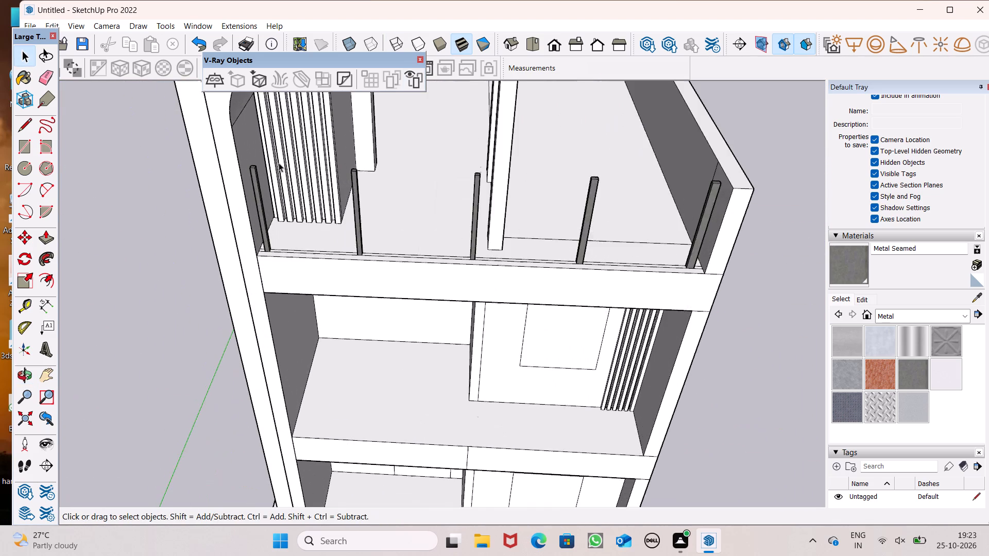
{"action": "scroll", "coordinate": [286, 214], "scroll_direction": "up", "scroll_amount": 1}
{"action": "middle_click_drag", "start_coordinate": [287, 217], "coordinate": [290, 260]}
{"action": "left_click", "coordinate": [45, 240]}
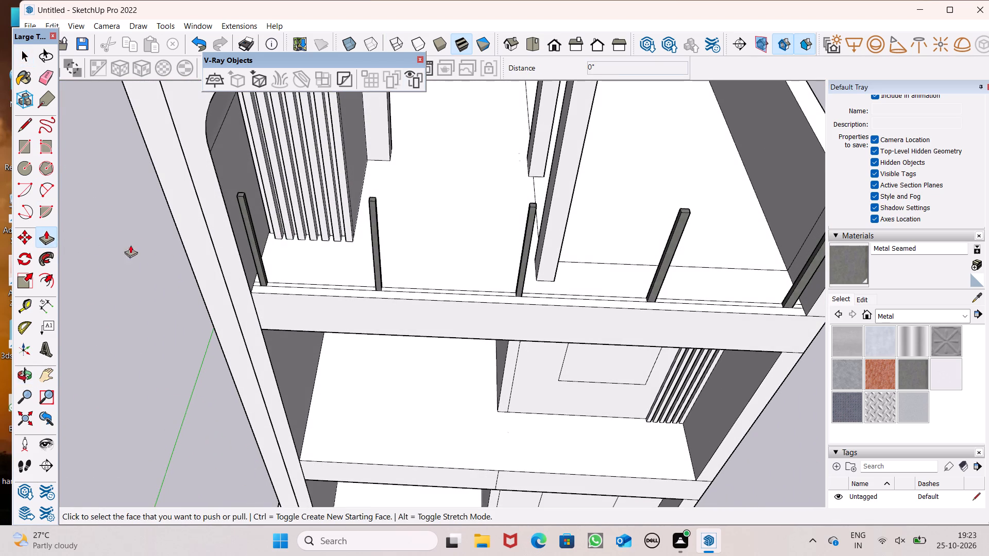
{"action": "scroll", "coordinate": [152, 249], "scroll_direction": "up", "scroll_amount": 5}
{"action": "left_click_drag", "start_coordinate": [338, 312], "coordinate": [339, 304]}
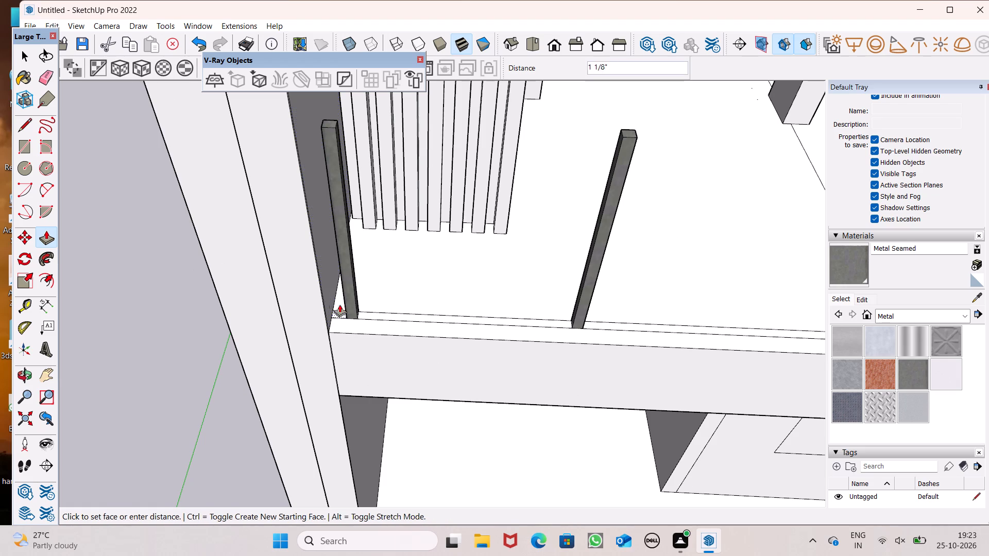
{"action": "left_click_drag", "start_coordinate": [339, 304], "coordinate": [320, 130]}
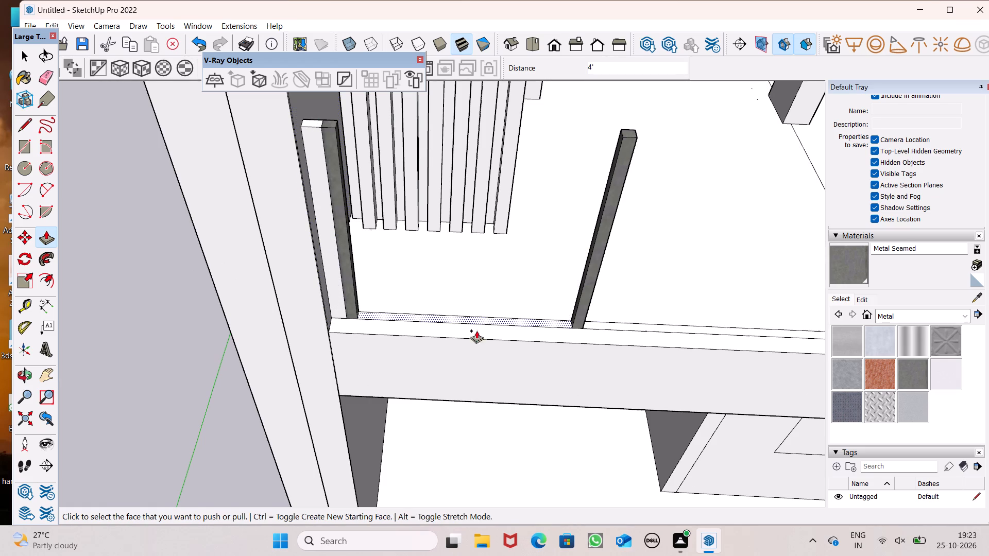
{"action": "left_click_drag", "start_coordinate": [482, 319], "coordinate": [614, 150]}
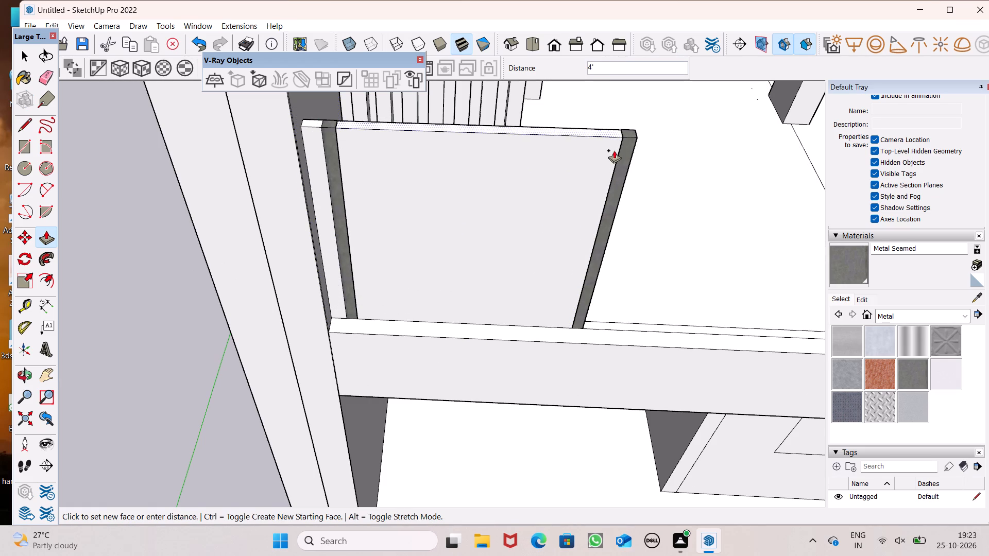
{"action": "left_click_drag", "start_coordinate": [614, 150], "coordinate": [623, 142]}
{"action": "scroll", "coordinate": [473, 175], "scroll_direction": "down", "scroll_amount": 7}
{"action": "scroll", "coordinate": [332, 310], "scroll_direction": "down", "scroll_amount": 6}
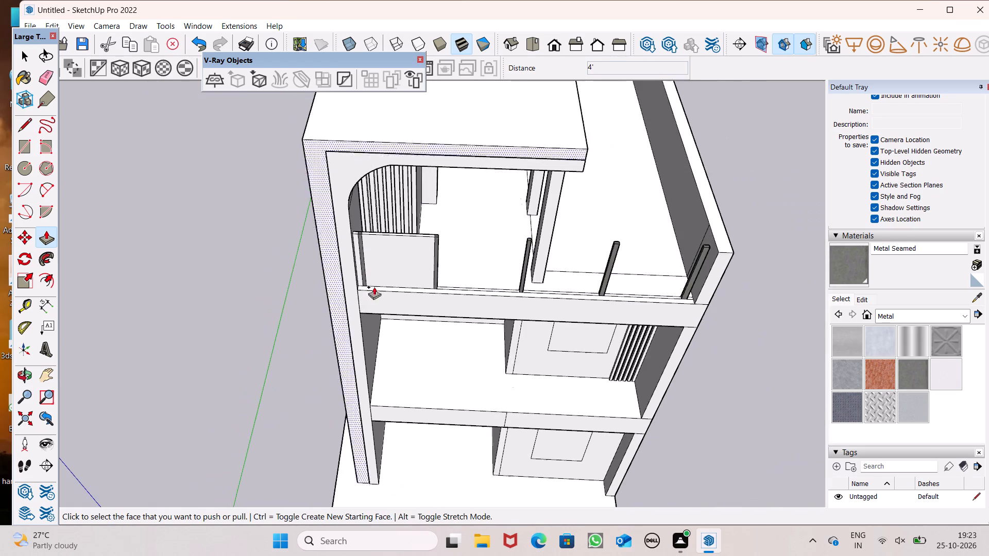
Push/Pull the base strips between the second and third and the third and fourth railing posts up 4' to post height.
{"action": "scroll", "coordinate": [490, 232], "scroll_direction": "up", "scroll_amount": 8}
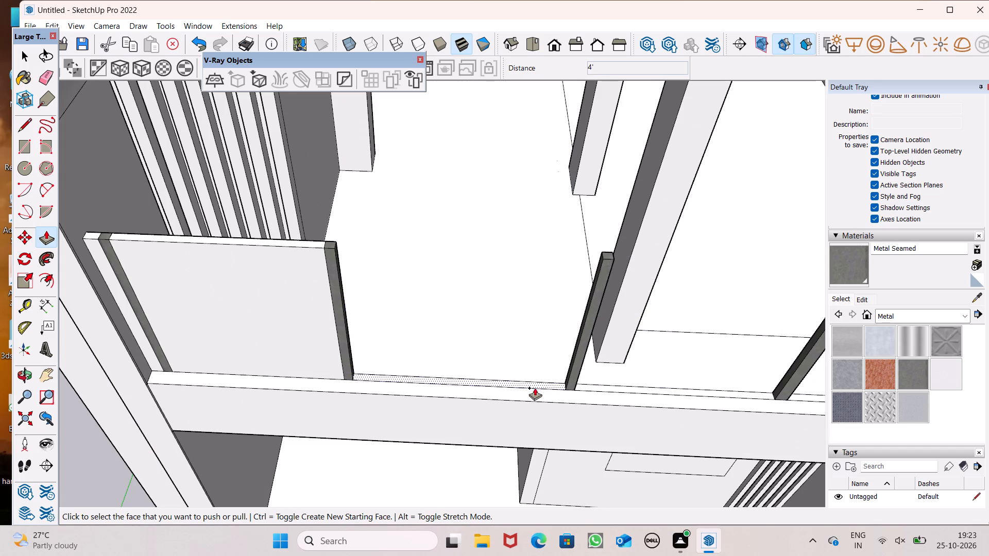
{"action": "left_click_drag", "start_coordinate": [537, 383], "coordinate": [596, 264]}
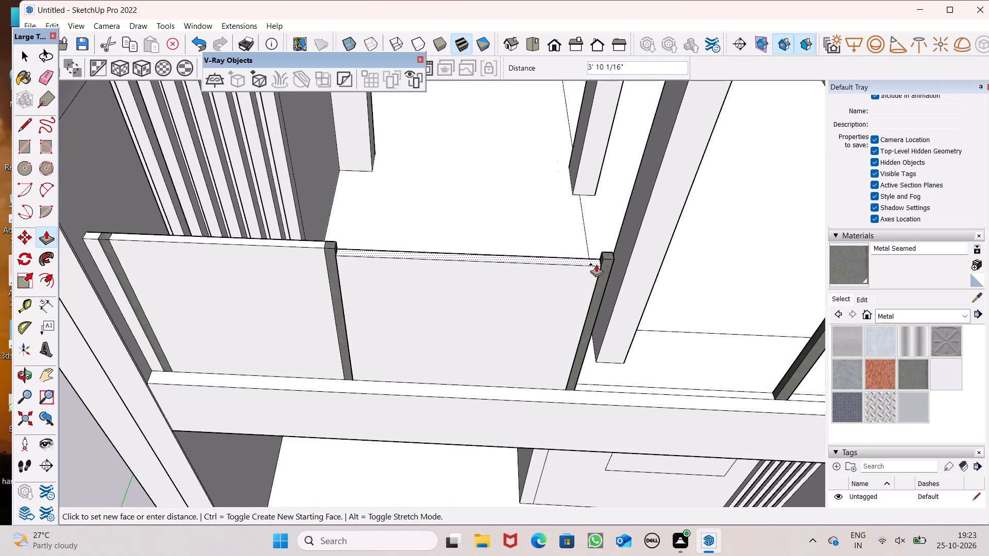
{"action": "left_click_drag", "start_coordinate": [596, 264], "coordinate": [604, 263]}
{"action": "scroll", "coordinate": [398, 283], "scroll_direction": "down", "scroll_amount": 6}
{"action": "scroll", "coordinate": [610, 335], "scroll_direction": "up", "scroll_amount": 3}
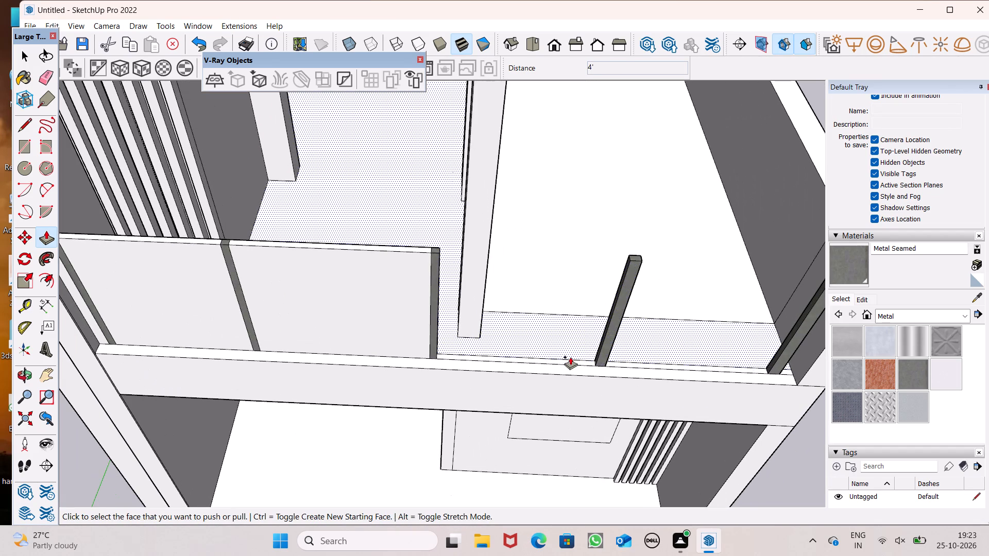
{"action": "left_click_drag", "start_coordinate": [569, 361], "coordinate": [629, 267]}
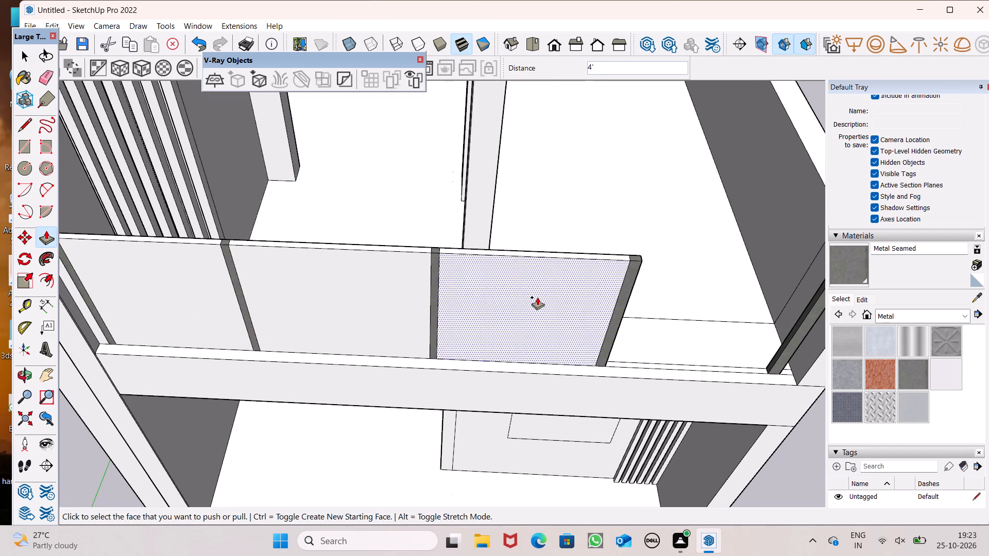
{"action": "scroll", "coordinate": [531, 303], "scroll_direction": "down", "scroll_amount": 3}
Push/Pull the base strips between the last two railing posts and between the end post and side wall up 4'.
{"action": "scroll", "coordinate": [702, 336], "scroll_direction": "up", "scroll_amount": 4}
{"action": "left_click_drag", "start_coordinate": [686, 362], "coordinate": [720, 324]}
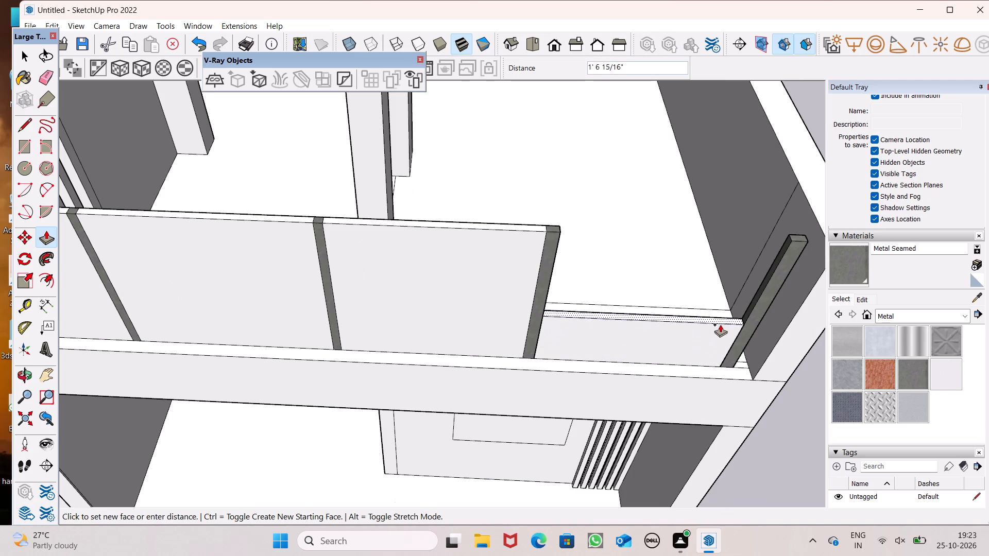
{"action": "left_click_drag", "start_coordinate": [720, 324], "coordinate": [642, 254]}
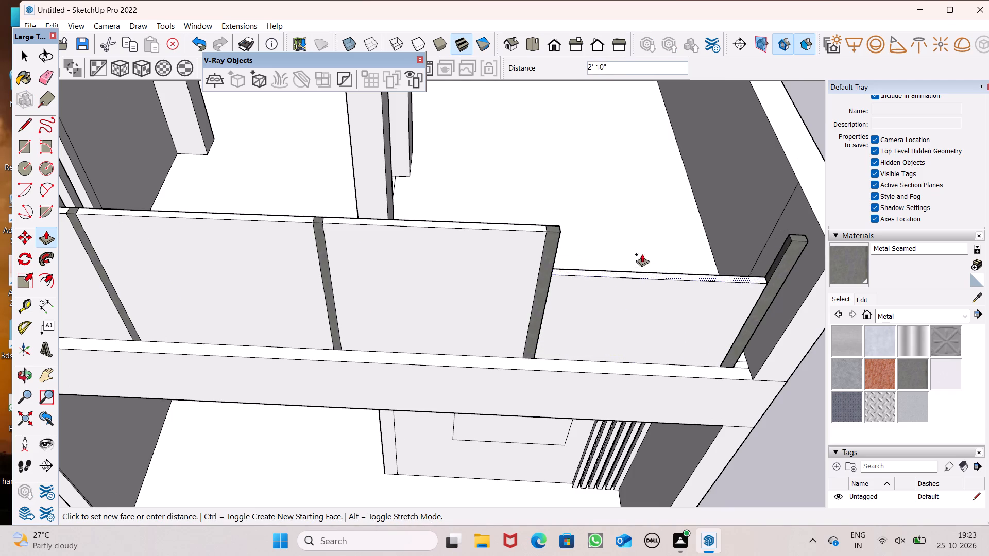
{"action": "left_click_drag", "start_coordinate": [642, 254], "coordinate": [556, 231]}
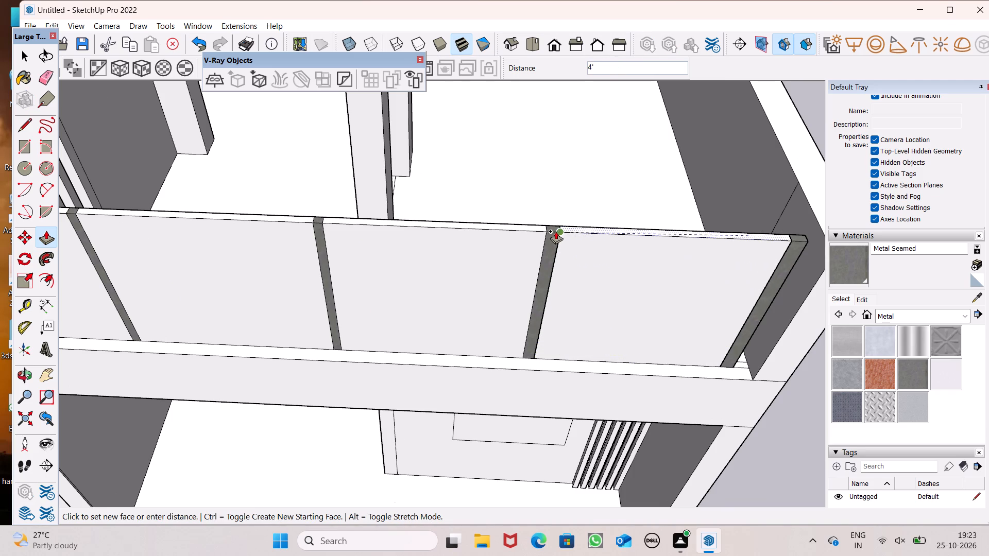
{"action": "left_click_drag", "start_coordinate": [556, 231], "coordinate": [554, 229]}
{"action": "scroll", "coordinate": [508, 223], "scroll_direction": "down", "scroll_amount": 3}
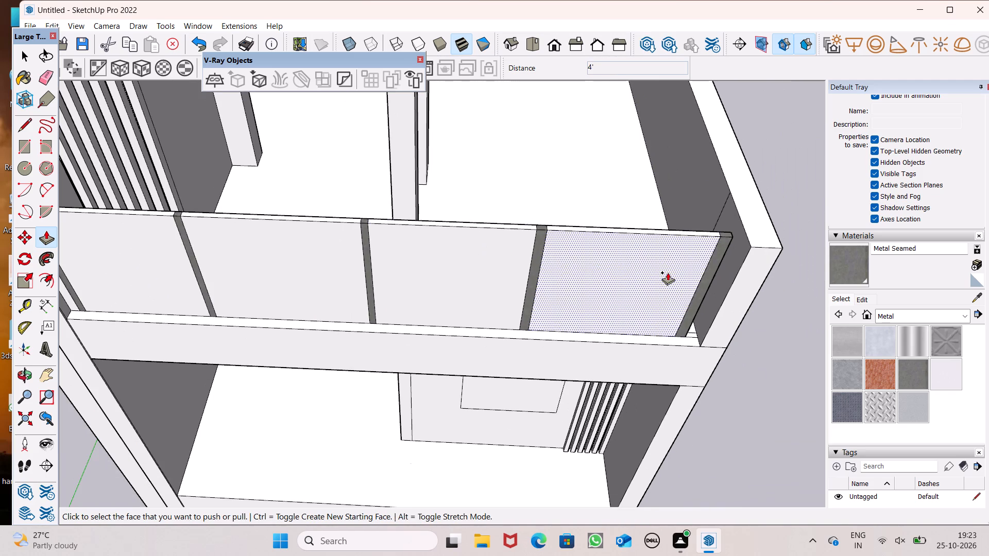
{"action": "scroll", "coordinate": [668, 272], "scroll_direction": "up", "scroll_amount": 5}
{"action": "middle_click_drag", "start_coordinate": [694, 331], "coordinate": [614, 381]}
{"action": "scroll", "coordinate": [609, 396], "scroll_direction": "down", "scroll_amount": 1}
{"action": "scroll", "coordinate": [656, 420], "scroll_direction": "up", "scroll_amount": 6}
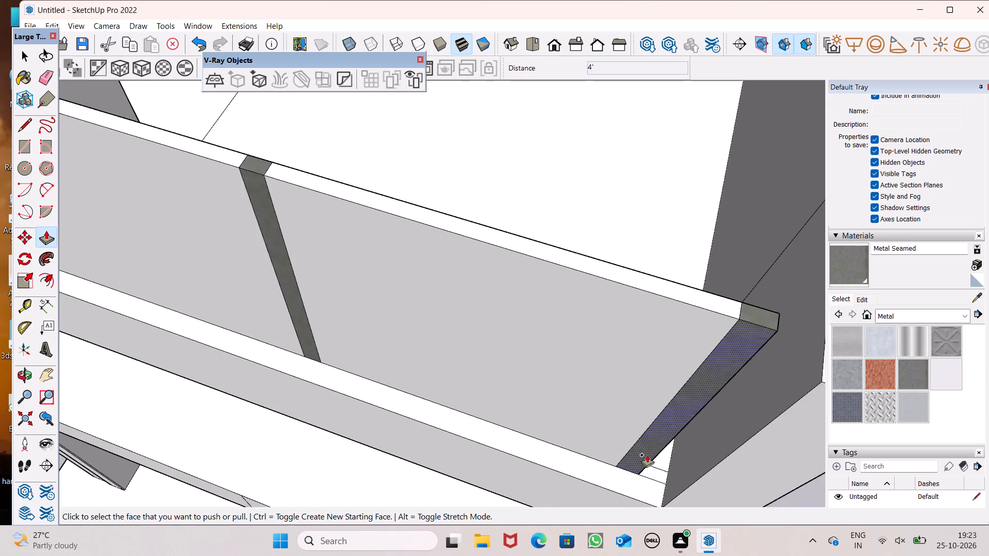
{"action": "left_click_drag", "start_coordinate": [655, 476], "coordinate": [782, 308]}
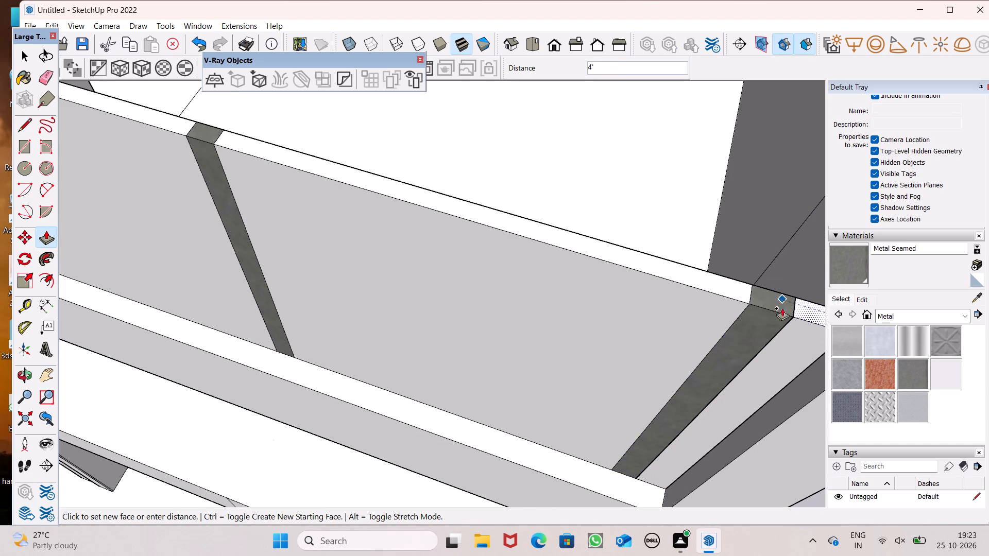
{"action": "left_click_drag", "start_coordinate": [782, 308], "coordinate": [782, 300]}
{"action": "scroll", "coordinate": [625, 416], "scroll_direction": "down", "scroll_amount": 6}
{"action": "key", "text": "space"}
{"action": "scroll", "coordinate": [592, 399], "scroll_direction": "down", "scroll_amount": 4}
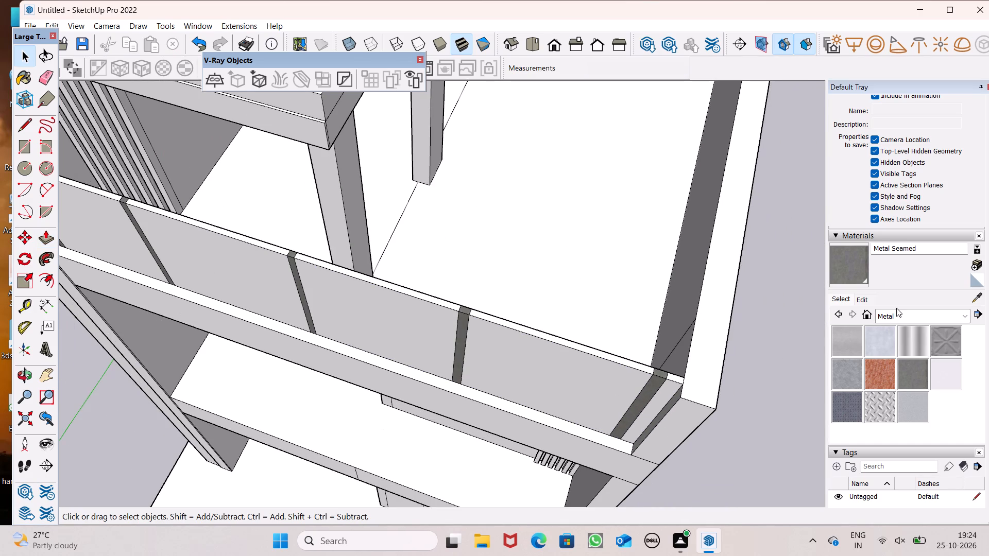
Paint the outer faces of the two railing panels and narrow end panel nearest the side wall with Translucent Glass Gray.
{"action": "left_click", "coordinate": [896, 308]}
{"action": "left_click", "coordinate": [890, 318]}
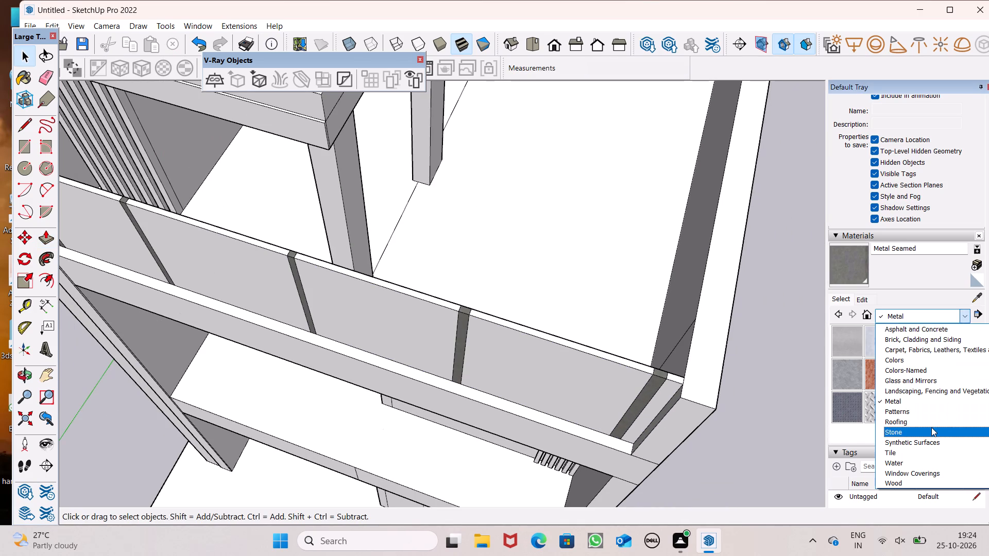
{"action": "left_click", "coordinate": [919, 384]}
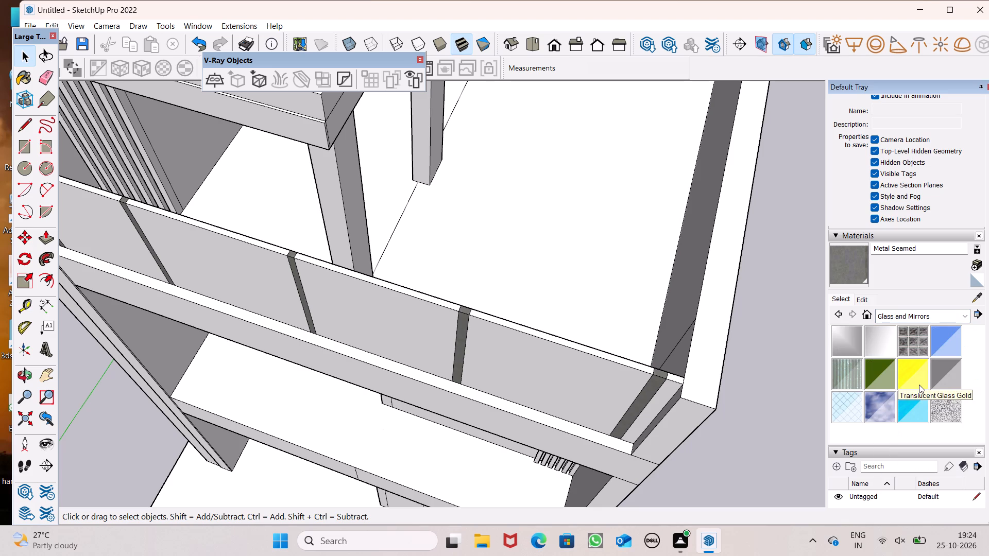
{"action": "left_click", "coordinate": [945, 373]}
{"action": "left_click", "coordinate": [596, 403]}
{"action": "scroll", "coordinate": [641, 437], "scroll_direction": "up", "scroll_amount": 3}
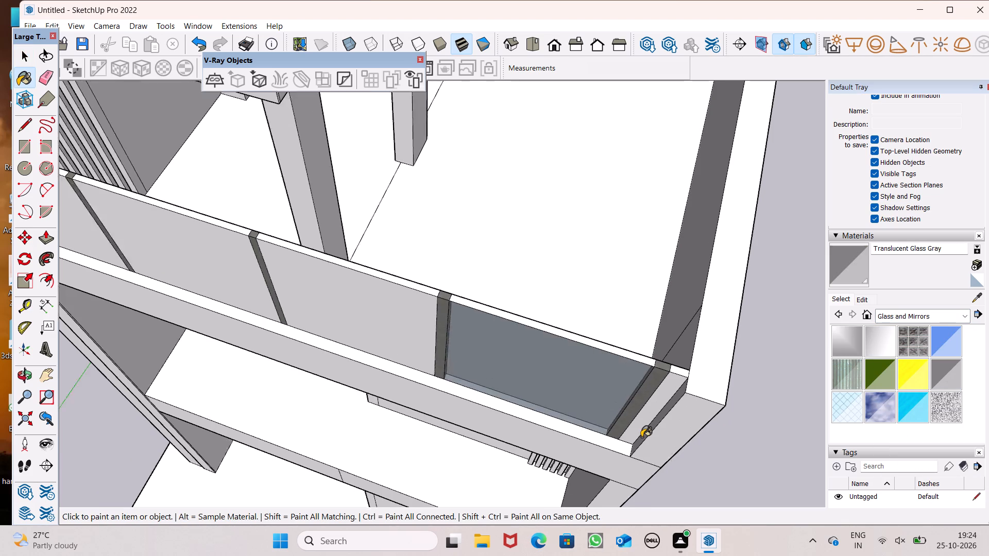
{"action": "scroll", "coordinate": [641, 437], "scroll_direction": "up", "scroll_amount": 3}
{"action": "left_click", "coordinate": [654, 409]}
{"action": "scroll", "coordinate": [570, 279], "scroll_direction": "down", "scroll_amount": 4}
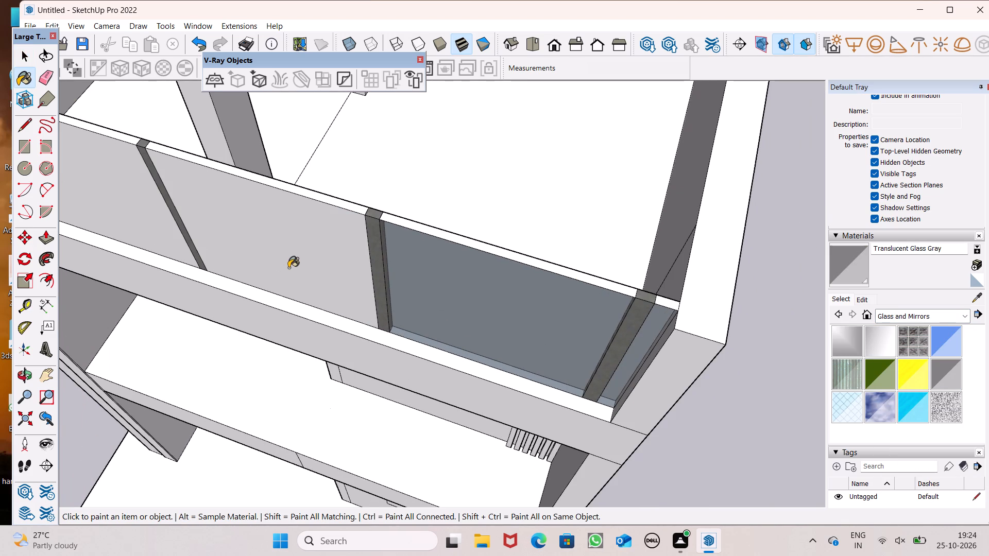
{"action": "left_click", "coordinate": [288, 268]}
Paint the outer faces of the remaining railing panels toward the curved frame with Translucent Glass Gray.
{"action": "scroll", "coordinate": [287, 244], "scroll_direction": "down", "scroll_amount": 6}
{"action": "scroll", "coordinate": [598, 207], "scroll_direction": "down", "scroll_amount": 6}
{"action": "scroll", "coordinate": [218, 126], "scroll_direction": "up", "scroll_amount": 7}
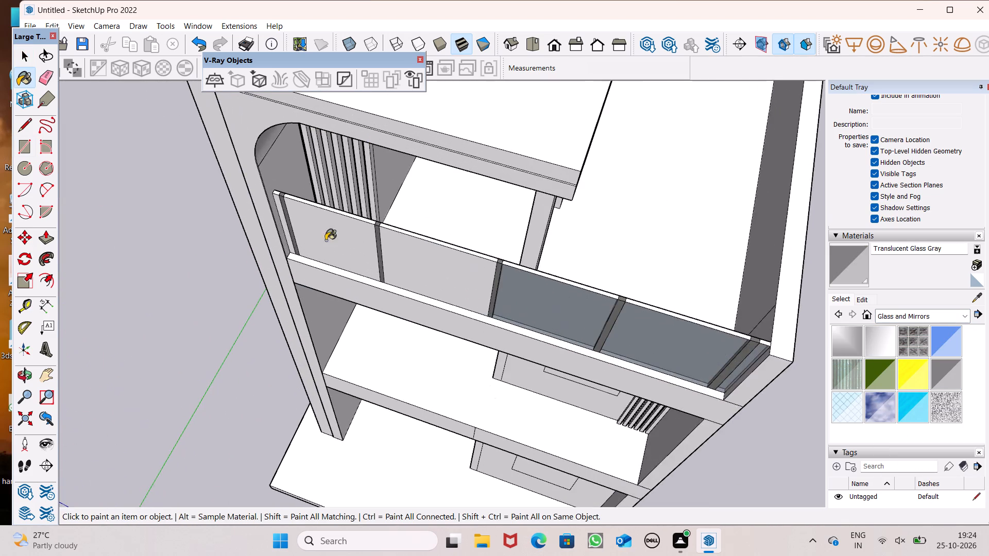
{"action": "scroll", "coordinate": [326, 240], "scroll_direction": "up", "scroll_amount": 6}
{"action": "scroll", "coordinate": [291, 179], "scroll_direction": "up", "scroll_amount": 6}
{"action": "left_click", "coordinate": [291, 177]}
{"action": "left_click", "coordinate": [520, 266]}
{"action": "scroll", "coordinate": [178, 180], "scroll_direction": "down", "scroll_amount": 5}
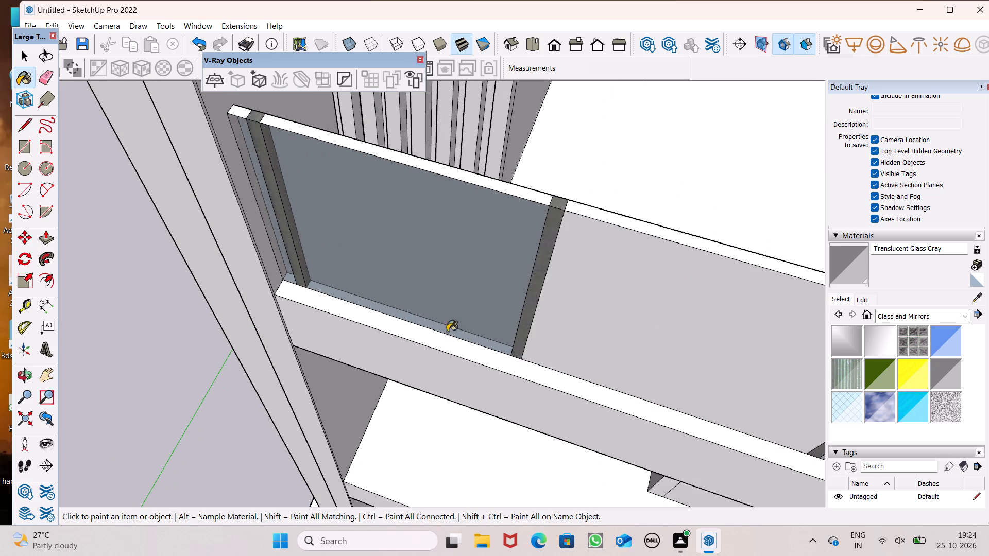
{"action": "left_click_drag", "start_coordinate": [740, 336], "coordinate": [728, 336]}
{"action": "scroll", "coordinate": [128, 184], "scroll_direction": "down", "scroll_amount": 6}
Paint the balcony-side faces of the two railing panels and narrow end panel nearest the side wall with Translucent Glass Gray.
{"action": "scroll", "coordinate": [410, 394], "scroll_direction": "up", "scroll_amount": 1}
{"action": "middle_click_drag", "start_coordinate": [388, 408], "coordinate": [0, 405]}
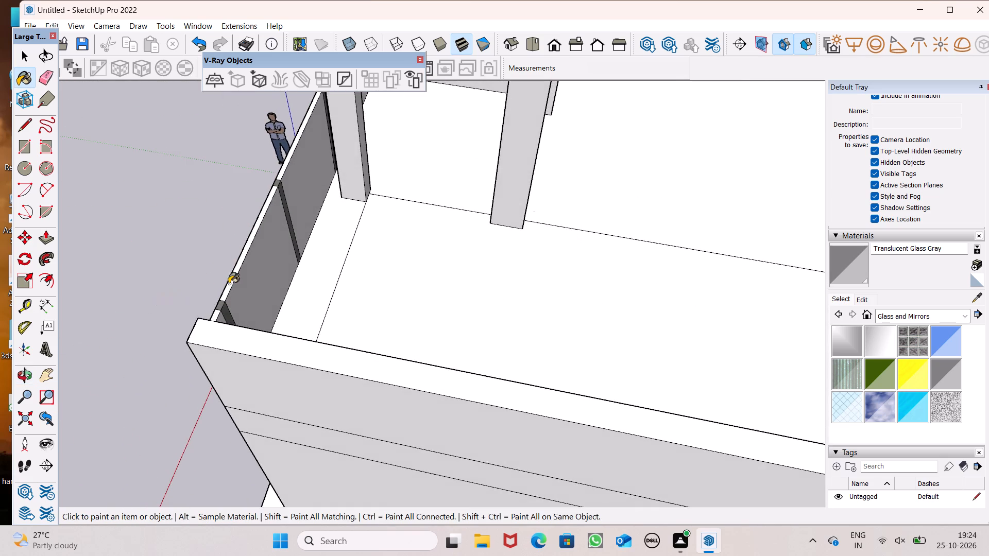
{"action": "scroll", "coordinate": [320, 261], "scroll_direction": "up", "scroll_amount": 5}
{"action": "left_click", "coordinate": [223, 267]}
{"action": "left_click", "coordinate": [287, 100]}
{"action": "scroll", "coordinate": [269, 361], "scroll_direction": "down", "scroll_amount": 3}
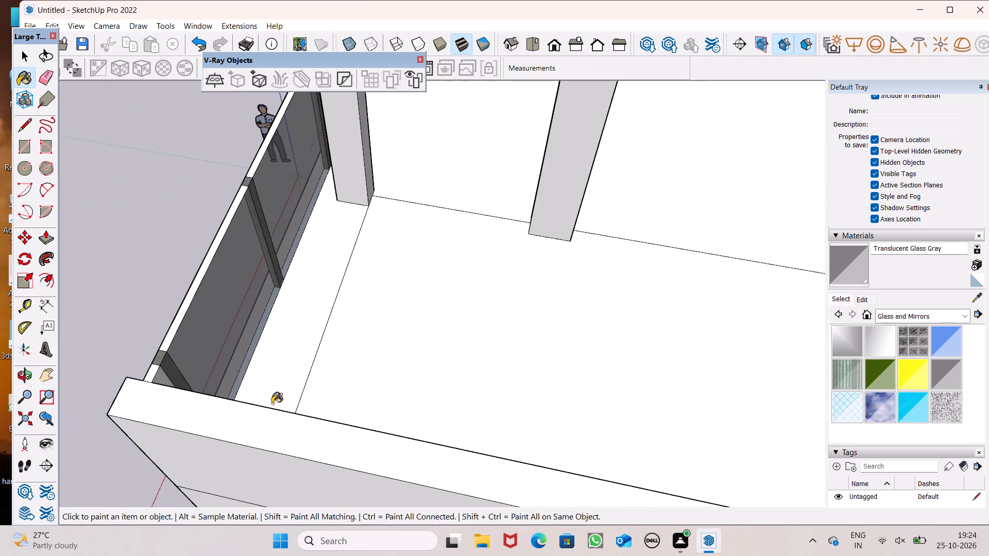
{"action": "middle_click_drag", "start_coordinate": [238, 433], "coordinate": [167, 484]}
{"action": "scroll", "coordinate": [139, 401], "scroll_direction": "up", "scroll_amount": 7}
{"action": "left_click", "coordinate": [148, 322]}
{"action": "scroll", "coordinate": [175, 346], "scroll_direction": "down", "scroll_amount": 8}
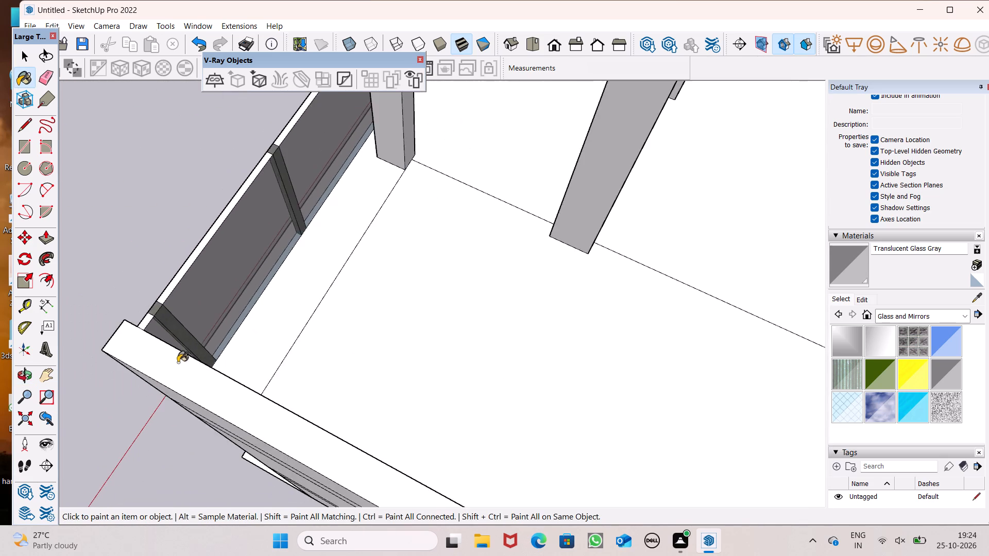
{"action": "scroll", "coordinate": [203, 341], "scroll_direction": "down", "scroll_amount": 8}
{"action": "middle_click_drag", "start_coordinate": [293, 287], "coordinate": [918, 98]}
{"action": "scroll", "coordinate": [452, 119], "scroll_direction": "up", "scroll_amount": 4}
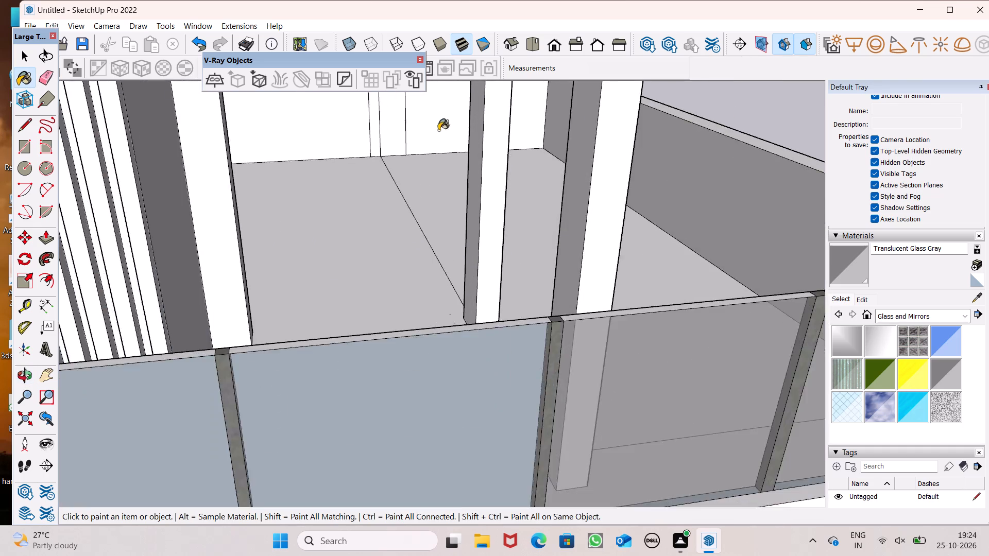
Paint the balcony-side faces of the remaining railing panels toward the curved frame with Translucent Glass Gray.
{"action": "scroll", "coordinate": [438, 130], "scroll_direction": "up", "scroll_amount": 3}
{"action": "middle_click_drag", "start_coordinate": [380, 258], "coordinate": [0, 388]}
{"action": "scroll", "coordinate": [474, 272], "scroll_direction": "down", "scroll_amount": 6}
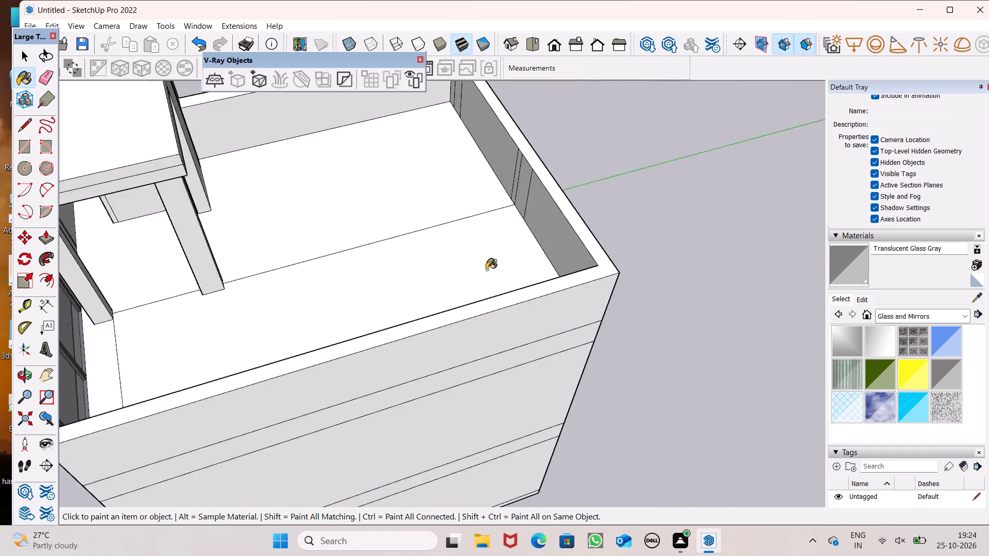
{"action": "scroll", "coordinate": [486, 270], "scroll_direction": "down", "scroll_amount": 5}
{"action": "middle_click_drag", "start_coordinate": [477, 264], "coordinate": [210, 230]}
{"action": "scroll", "coordinate": [444, 108], "scroll_direction": "up", "scroll_amount": 7}
{"action": "scroll", "coordinate": [285, 174], "scroll_direction": "up", "scroll_amount": 7}
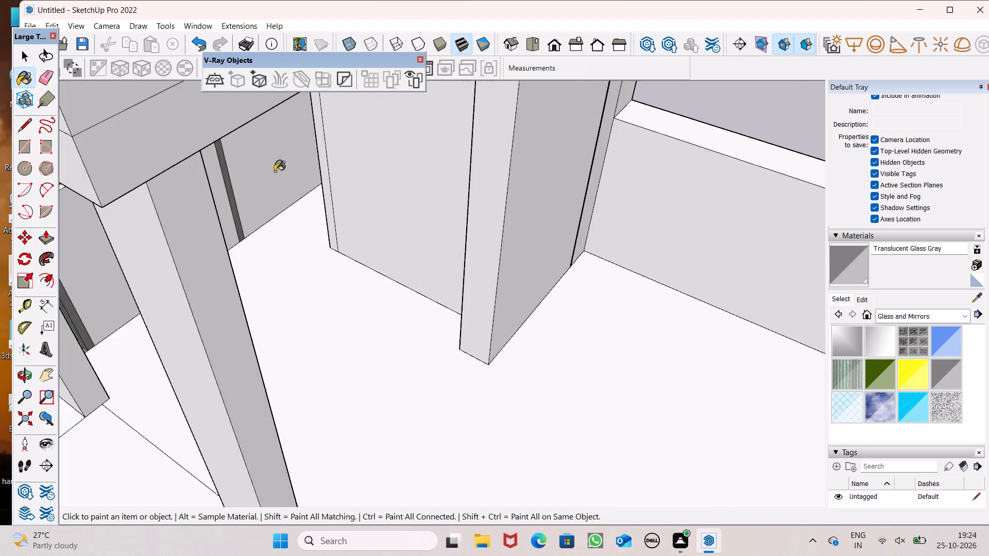
{"action": "scroll", "coordinate": [275, 171], "scroll_direction": "up", "scroll_amount": 5}
{"action": "left_click", "coordinate": [272, 171]}
{"action": "left_click", "coordinate": [125, 245]}
{"action": "scroll", "coordinate": [292, 287], "scroll_direction": "down", "scroll_amount": 12}
{"action": "middle_click_drag", "start_coordinate": [259, 369], "coordinate": [409, 331]}
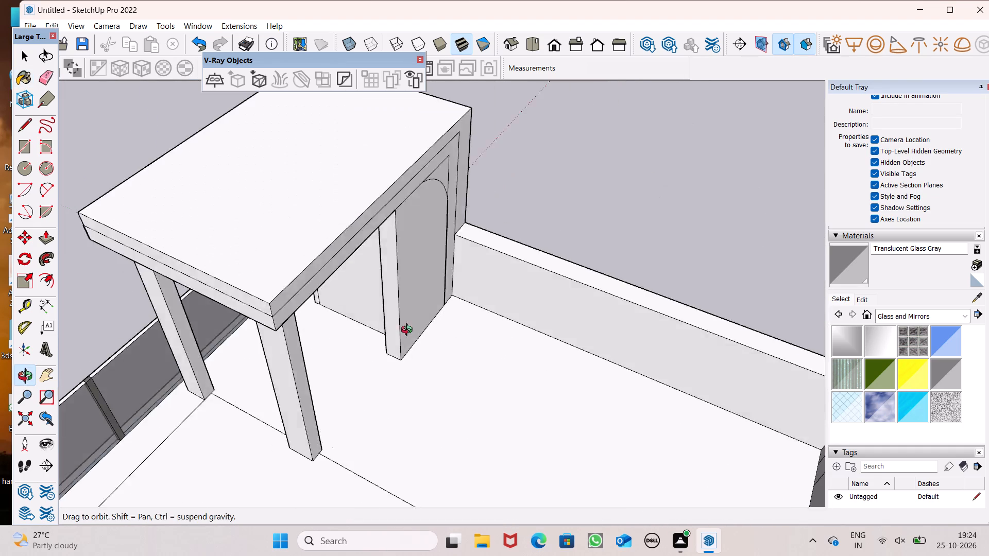
{"action": "middle_click_drag", "start_coordinate": [409, 331], "coordinate": [768, 225]}
{"action": "scroll", "coordinate": [768, 222], "scroll_direction": "up", "scroll_amount": 1}
{"action": "key", "text": "space"}
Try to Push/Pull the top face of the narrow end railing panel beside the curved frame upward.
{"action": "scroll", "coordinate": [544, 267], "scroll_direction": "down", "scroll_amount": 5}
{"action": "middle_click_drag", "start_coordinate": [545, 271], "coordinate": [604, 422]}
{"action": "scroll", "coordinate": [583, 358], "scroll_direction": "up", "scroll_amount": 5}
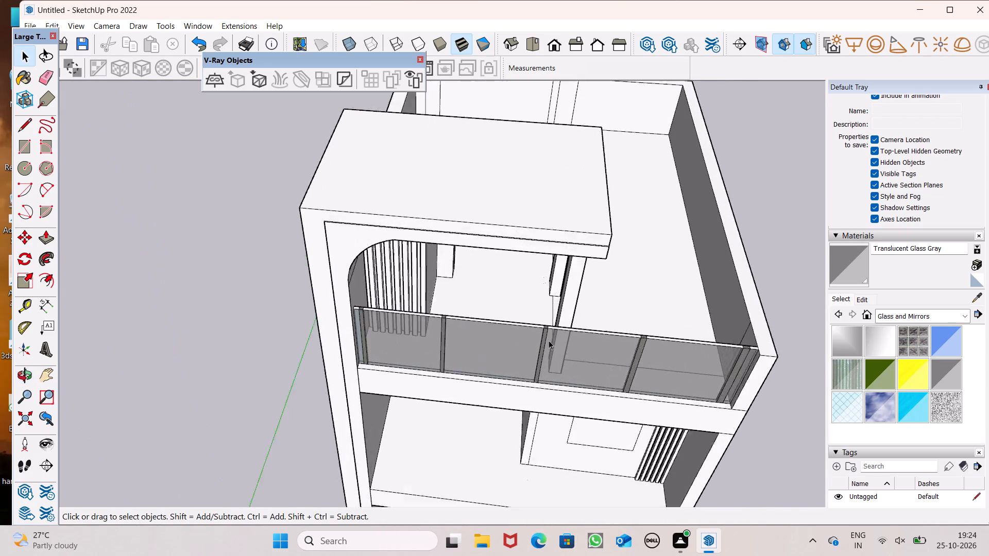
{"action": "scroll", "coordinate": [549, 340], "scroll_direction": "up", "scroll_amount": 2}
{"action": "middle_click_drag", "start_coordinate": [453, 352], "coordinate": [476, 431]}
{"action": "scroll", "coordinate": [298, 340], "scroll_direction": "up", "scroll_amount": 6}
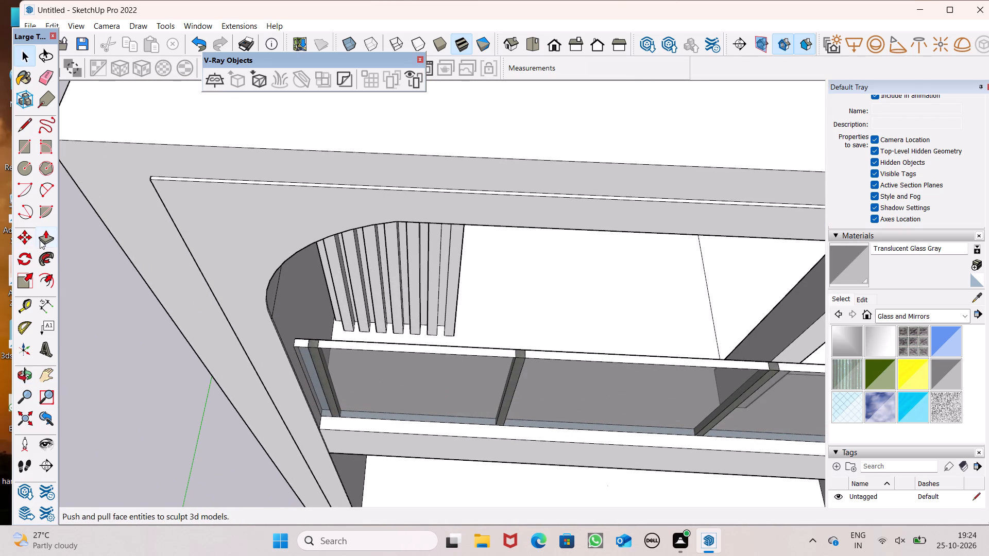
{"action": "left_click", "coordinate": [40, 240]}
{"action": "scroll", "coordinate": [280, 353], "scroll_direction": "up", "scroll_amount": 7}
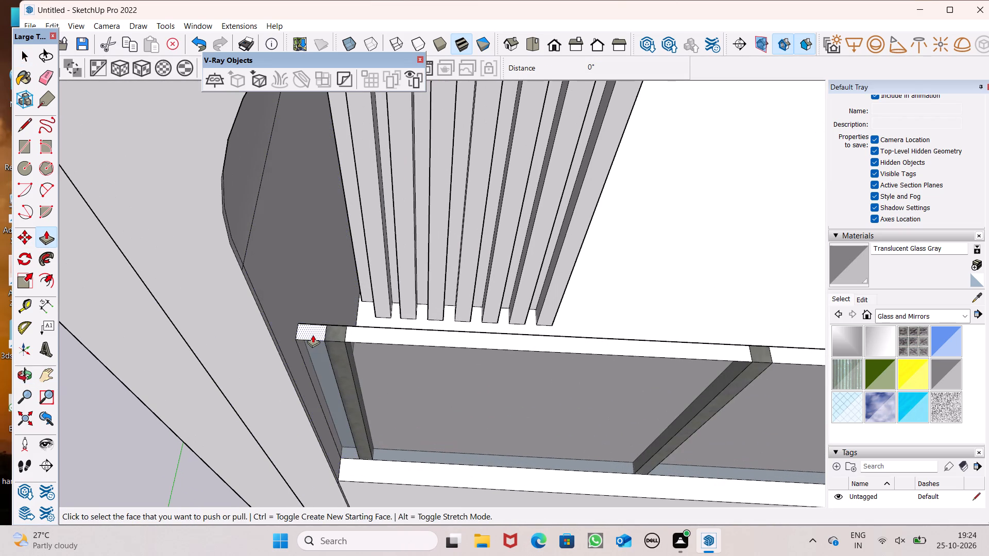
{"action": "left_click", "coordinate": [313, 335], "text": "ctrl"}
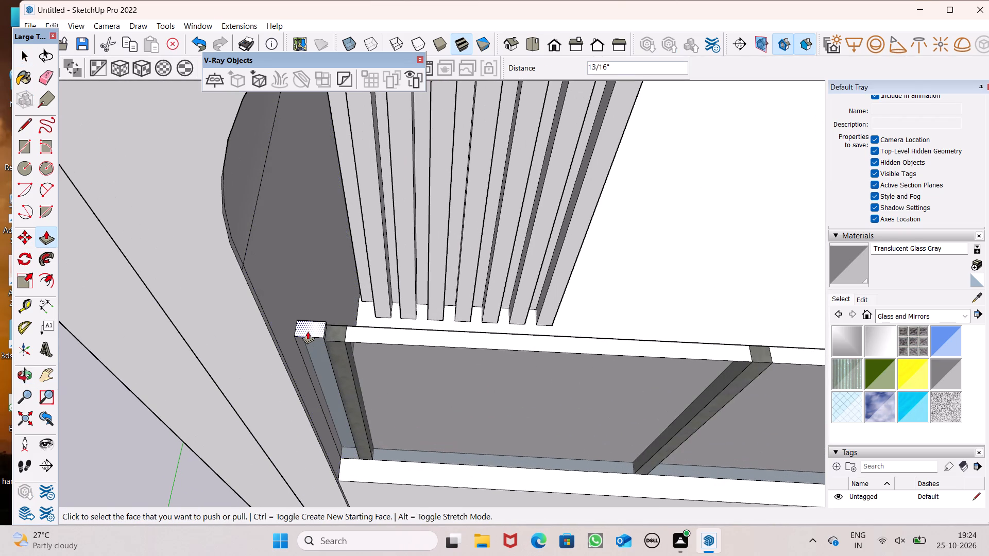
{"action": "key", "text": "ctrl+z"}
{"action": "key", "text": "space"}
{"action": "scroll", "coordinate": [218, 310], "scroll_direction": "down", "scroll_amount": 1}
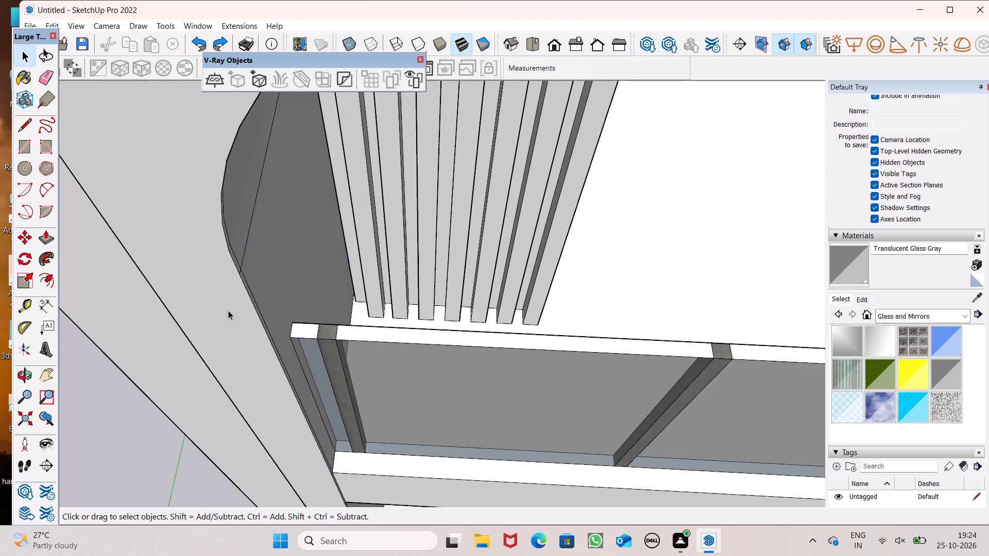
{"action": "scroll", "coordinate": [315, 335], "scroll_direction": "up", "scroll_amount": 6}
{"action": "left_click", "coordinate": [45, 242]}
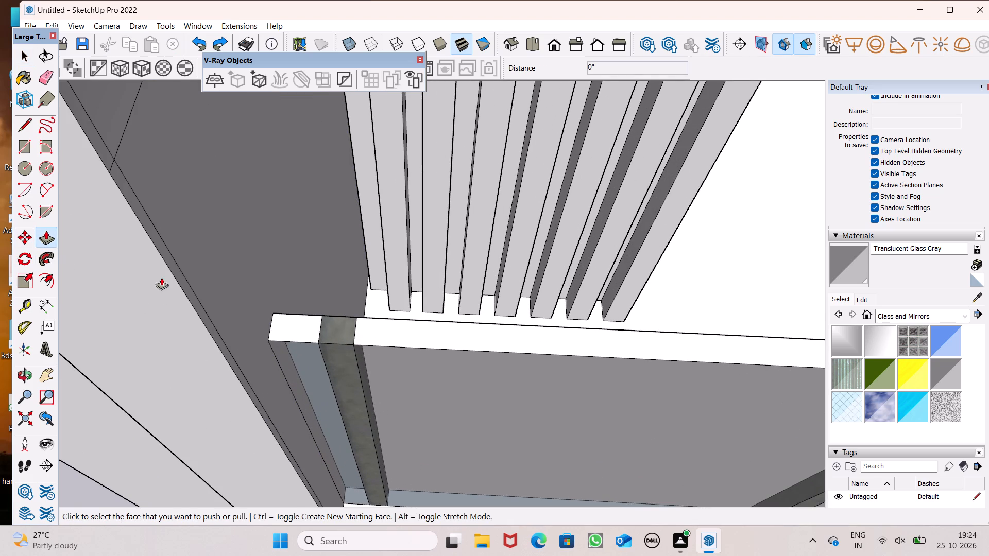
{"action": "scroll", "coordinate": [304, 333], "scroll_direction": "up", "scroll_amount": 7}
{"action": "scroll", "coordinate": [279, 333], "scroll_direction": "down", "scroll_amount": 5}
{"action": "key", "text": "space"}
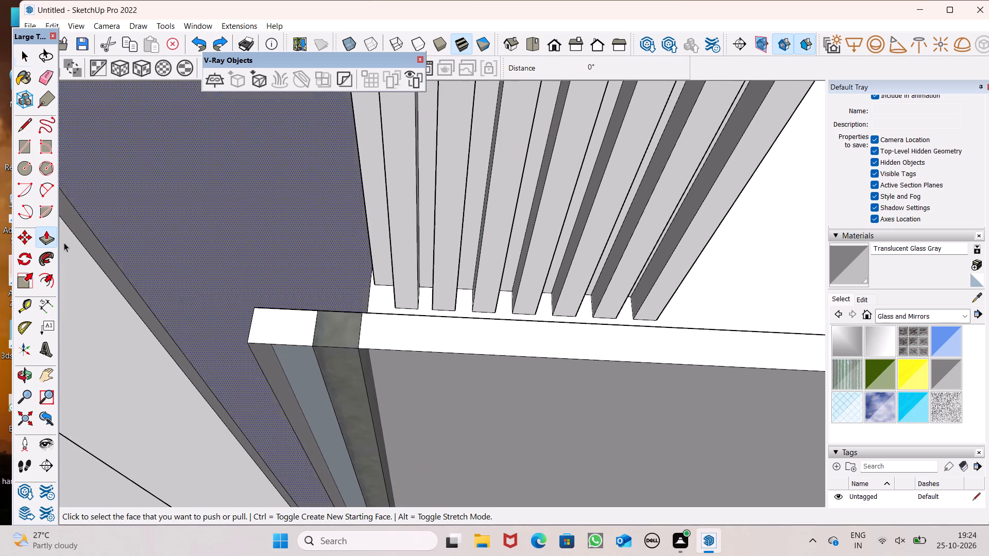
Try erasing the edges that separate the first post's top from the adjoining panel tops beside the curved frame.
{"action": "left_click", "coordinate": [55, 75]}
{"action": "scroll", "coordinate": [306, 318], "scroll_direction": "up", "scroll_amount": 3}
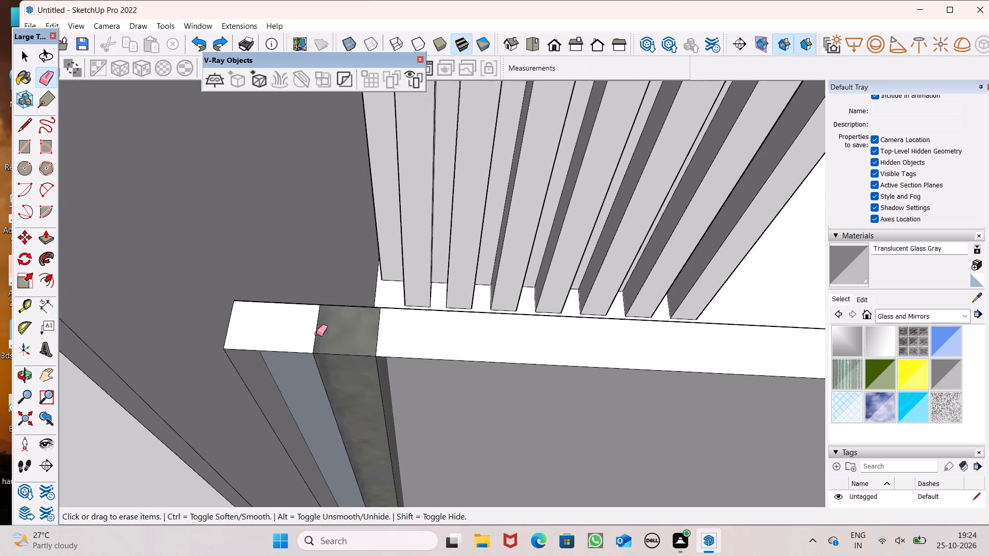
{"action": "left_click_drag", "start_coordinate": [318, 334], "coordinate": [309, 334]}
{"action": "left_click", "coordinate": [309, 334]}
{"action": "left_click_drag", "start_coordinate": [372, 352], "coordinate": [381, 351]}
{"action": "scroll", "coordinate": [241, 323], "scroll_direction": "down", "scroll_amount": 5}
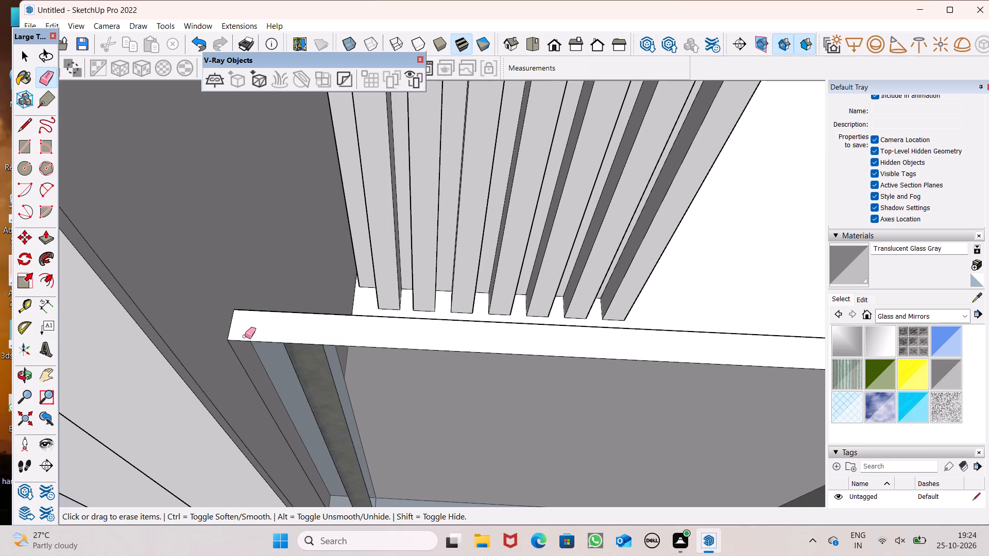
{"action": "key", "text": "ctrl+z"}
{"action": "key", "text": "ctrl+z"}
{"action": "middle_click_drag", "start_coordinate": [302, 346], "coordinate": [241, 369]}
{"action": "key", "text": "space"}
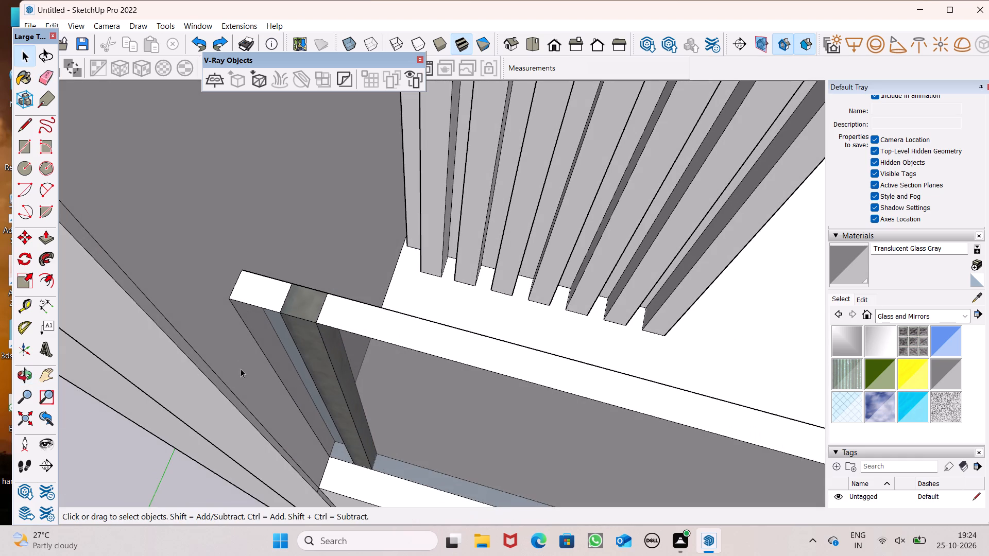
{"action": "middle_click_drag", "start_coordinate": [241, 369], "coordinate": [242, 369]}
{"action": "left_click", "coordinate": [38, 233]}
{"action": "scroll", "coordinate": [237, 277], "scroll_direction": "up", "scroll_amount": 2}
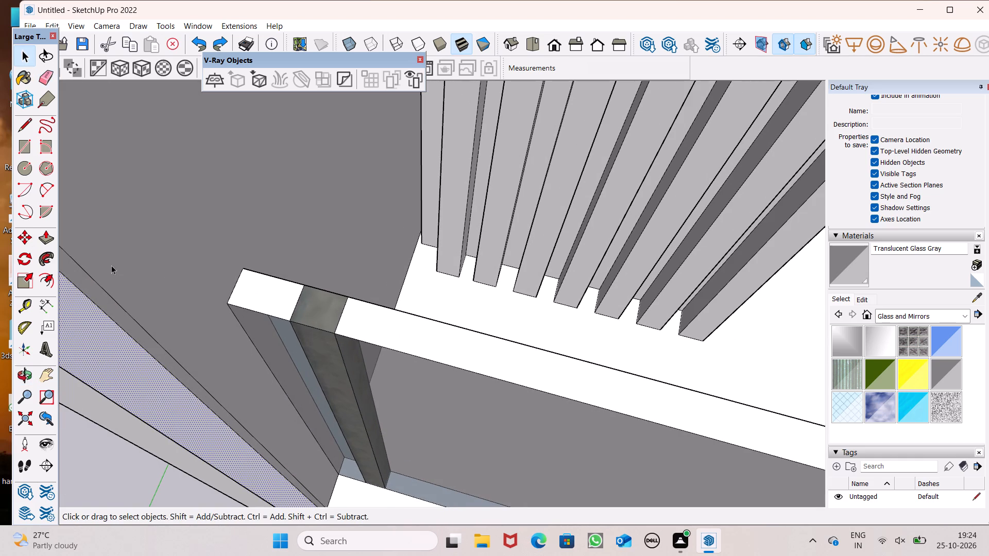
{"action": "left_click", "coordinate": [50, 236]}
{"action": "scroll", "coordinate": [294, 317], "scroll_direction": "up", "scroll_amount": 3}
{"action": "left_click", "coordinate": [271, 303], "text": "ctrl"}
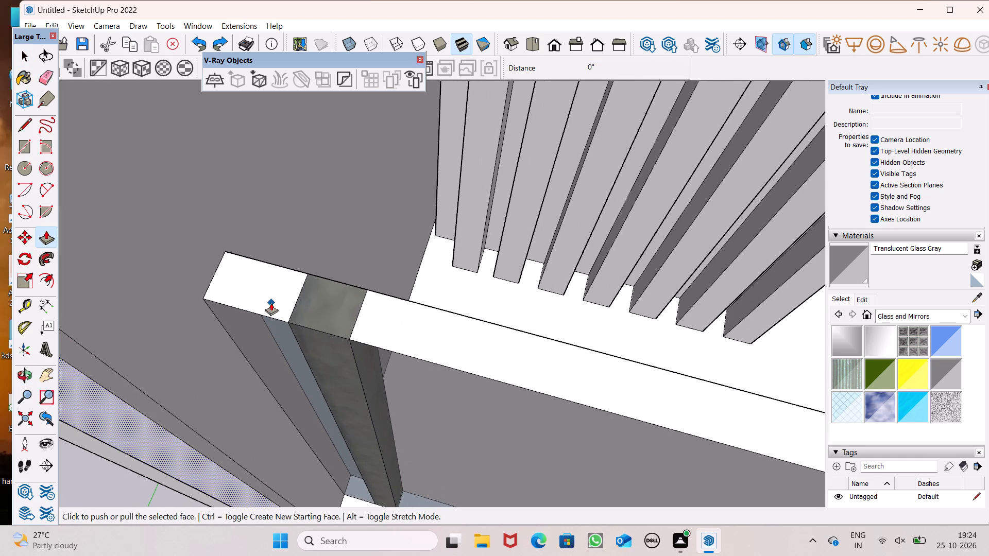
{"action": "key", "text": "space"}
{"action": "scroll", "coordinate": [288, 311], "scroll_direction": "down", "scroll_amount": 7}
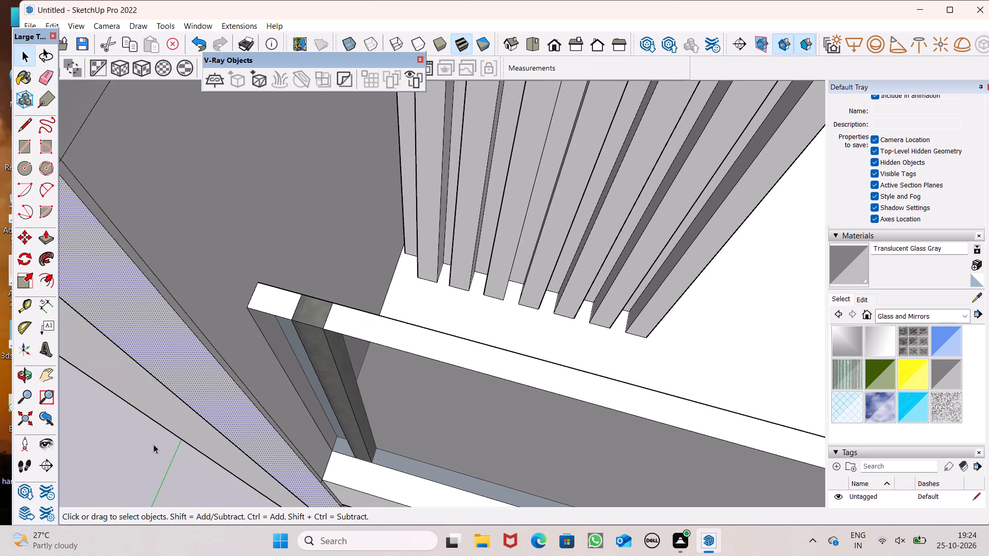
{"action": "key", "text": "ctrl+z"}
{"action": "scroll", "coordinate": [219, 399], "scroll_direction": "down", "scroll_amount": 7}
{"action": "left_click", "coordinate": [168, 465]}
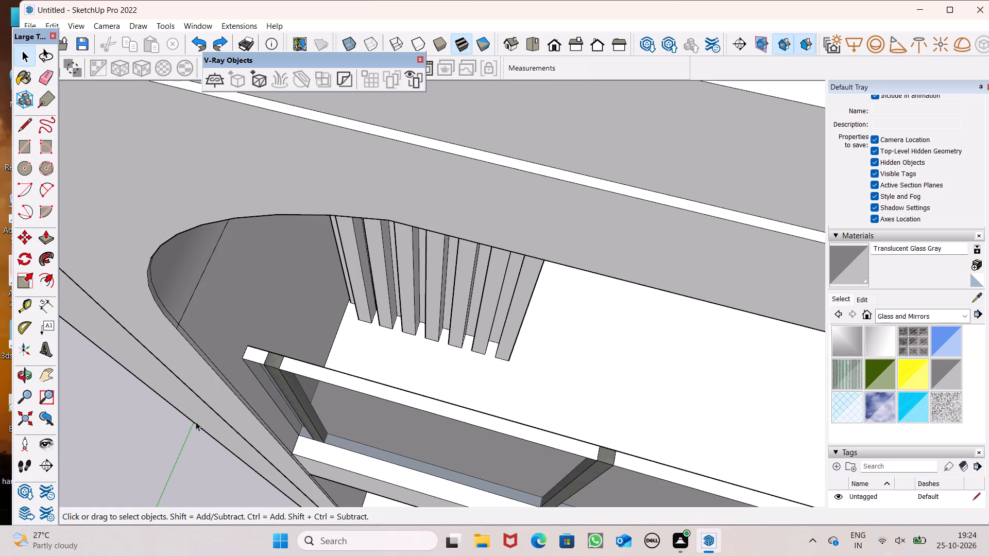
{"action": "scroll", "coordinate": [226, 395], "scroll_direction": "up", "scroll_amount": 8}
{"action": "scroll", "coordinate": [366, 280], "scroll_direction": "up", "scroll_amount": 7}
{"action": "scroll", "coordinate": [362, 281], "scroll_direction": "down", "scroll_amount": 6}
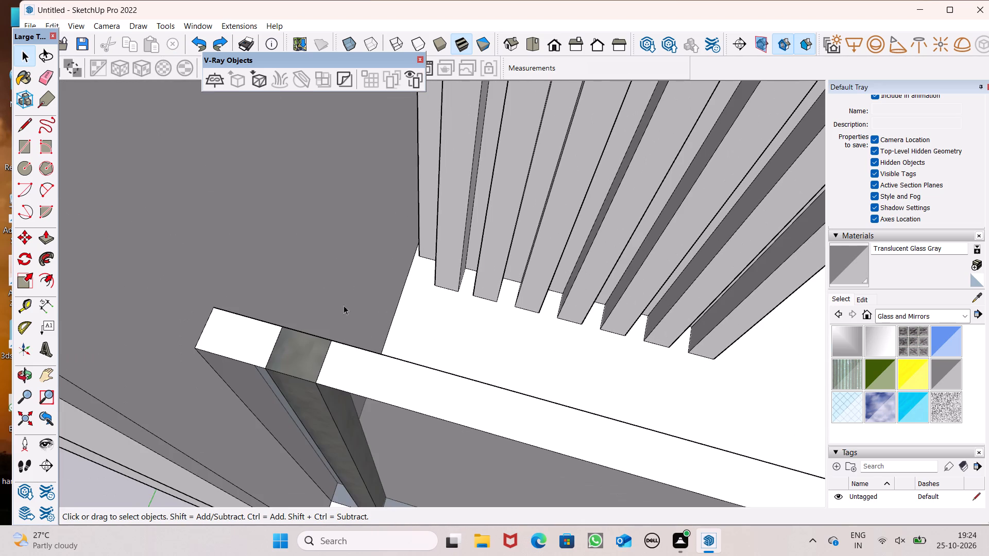
Push/Pull the tops of the narrow end panel and the first railing post beside the curved frame up 2".
{"action": "left_click", "coordinate": [43, 245]}
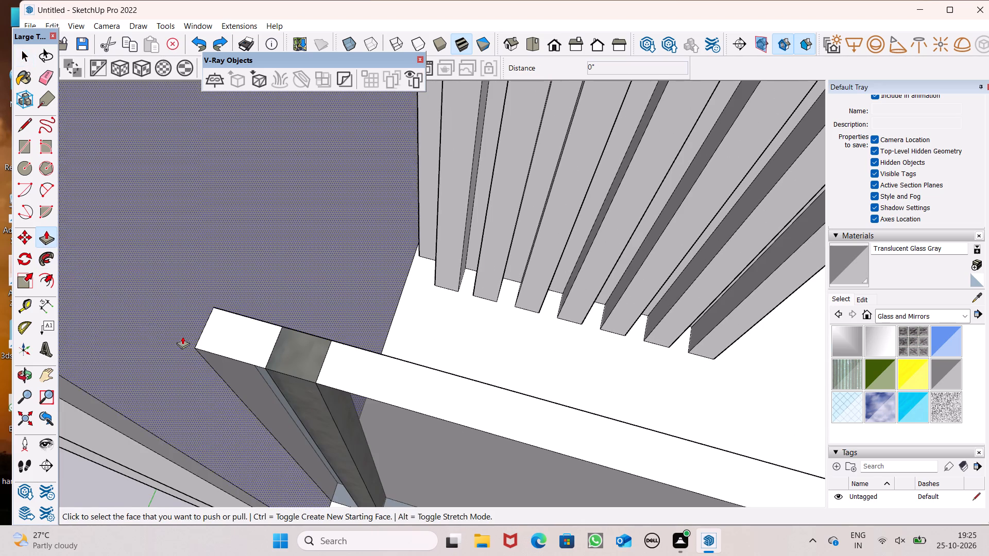
{"action": "scroll", "coordinate": [237, 355], "scroll_direction": "up", "scroll_amount": 1}
{"action": "left_click_drag", "start_coordinate": [262, 341], "coordinate": [262, 327], "text": "ctrl"}
{"action": "key", "text": "2"}
{"action": "key", "text": "shift+quotedbl"}
{"action": "key", "text": "Return"}
{"action": "scroll", "coordinate": [271, 351], "scroll_direction": "down", "scroll_amount": 3}
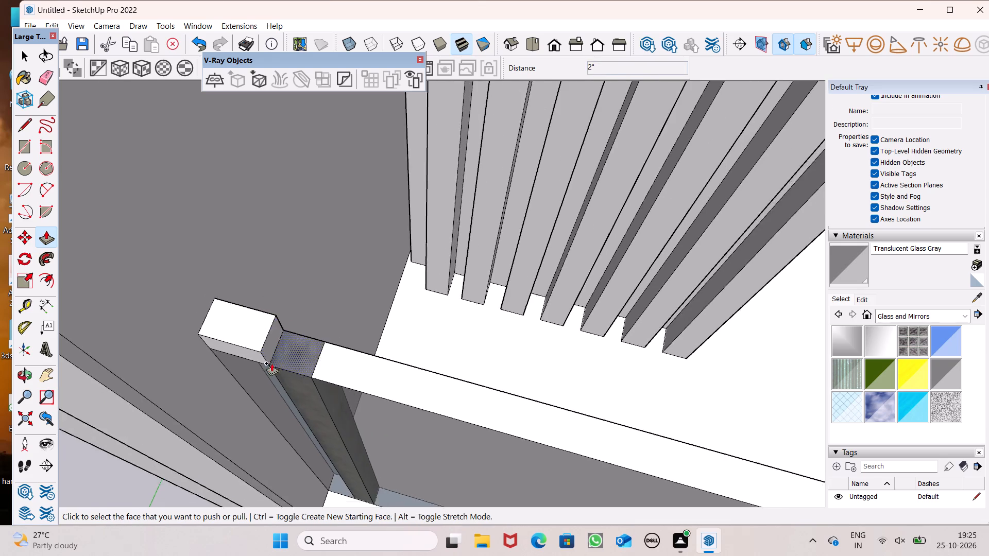
{"action": "middle_click_drag", "start_coordinate": [271, 356], "coordinate": [282, 287]}
{"action": "scroll", "coordinate": [280, 353], "scroll_direction": "up", "scroll_amount": 2}
{"action": "left_click_drag", "start_coordinate": [286, 364], "coordinate": [257, 338]}
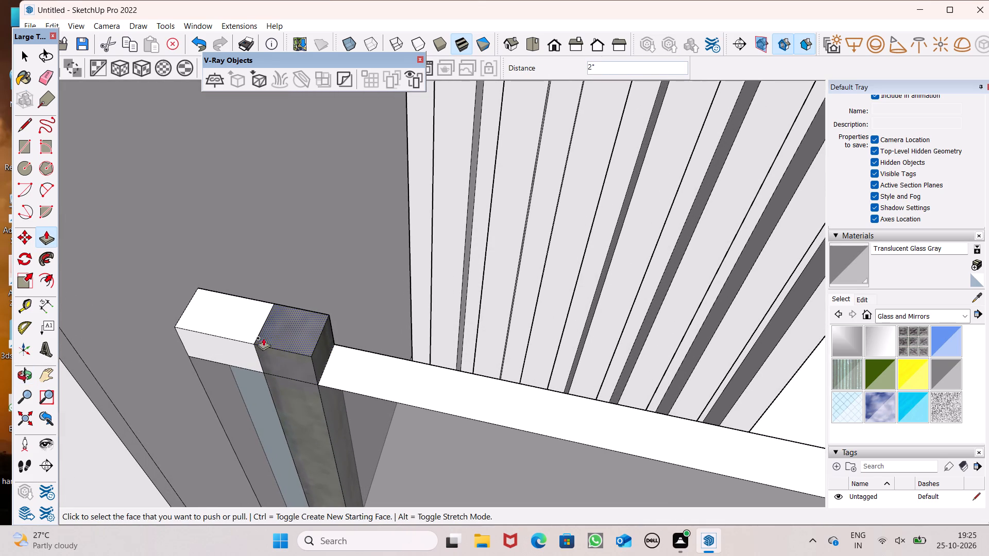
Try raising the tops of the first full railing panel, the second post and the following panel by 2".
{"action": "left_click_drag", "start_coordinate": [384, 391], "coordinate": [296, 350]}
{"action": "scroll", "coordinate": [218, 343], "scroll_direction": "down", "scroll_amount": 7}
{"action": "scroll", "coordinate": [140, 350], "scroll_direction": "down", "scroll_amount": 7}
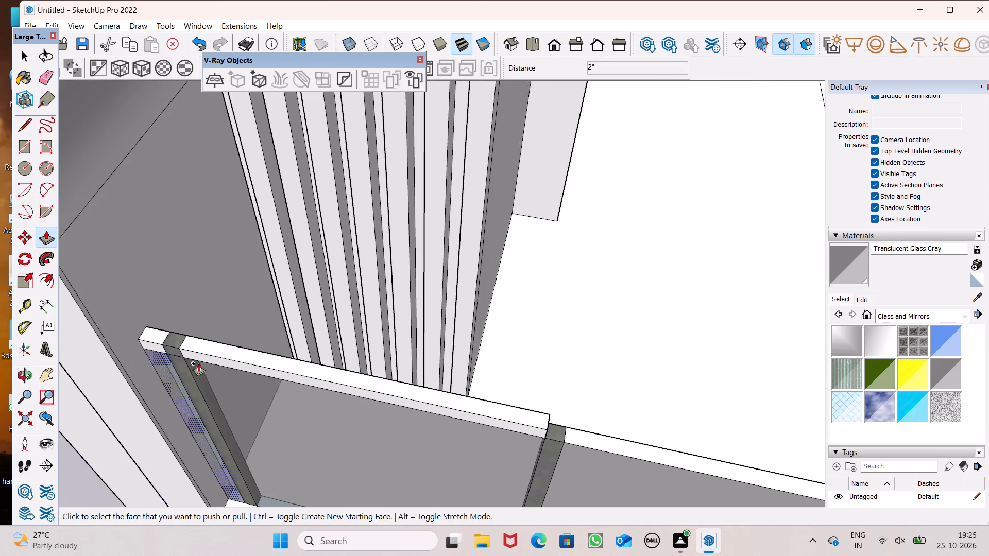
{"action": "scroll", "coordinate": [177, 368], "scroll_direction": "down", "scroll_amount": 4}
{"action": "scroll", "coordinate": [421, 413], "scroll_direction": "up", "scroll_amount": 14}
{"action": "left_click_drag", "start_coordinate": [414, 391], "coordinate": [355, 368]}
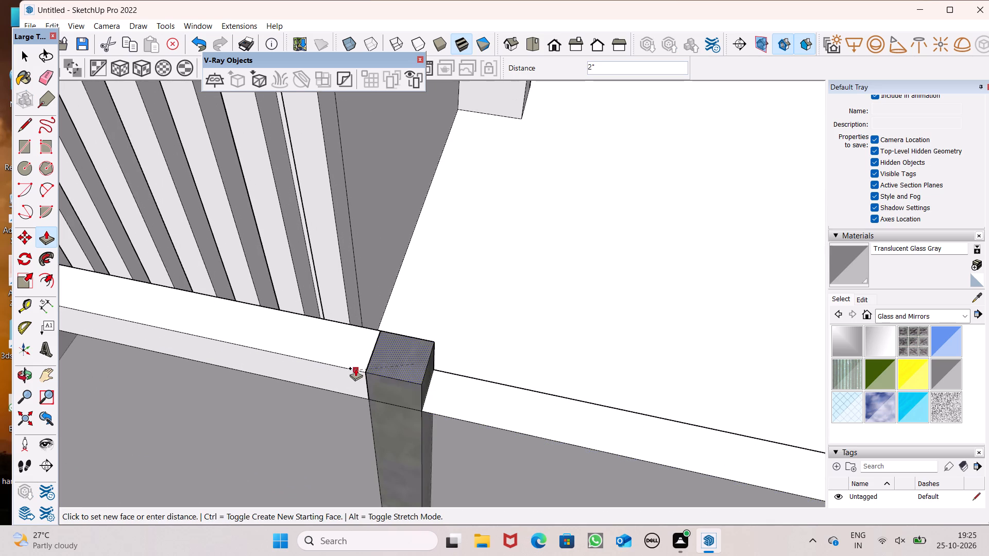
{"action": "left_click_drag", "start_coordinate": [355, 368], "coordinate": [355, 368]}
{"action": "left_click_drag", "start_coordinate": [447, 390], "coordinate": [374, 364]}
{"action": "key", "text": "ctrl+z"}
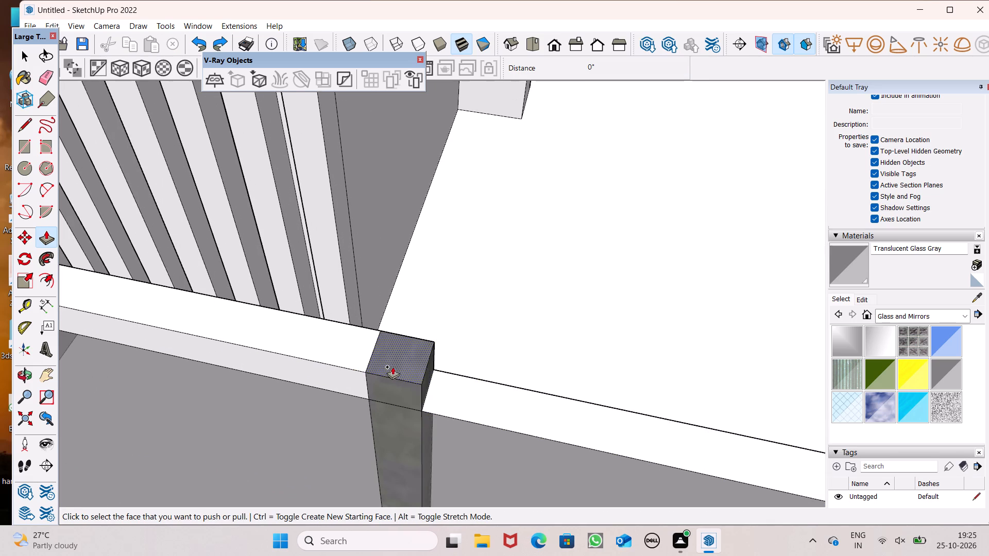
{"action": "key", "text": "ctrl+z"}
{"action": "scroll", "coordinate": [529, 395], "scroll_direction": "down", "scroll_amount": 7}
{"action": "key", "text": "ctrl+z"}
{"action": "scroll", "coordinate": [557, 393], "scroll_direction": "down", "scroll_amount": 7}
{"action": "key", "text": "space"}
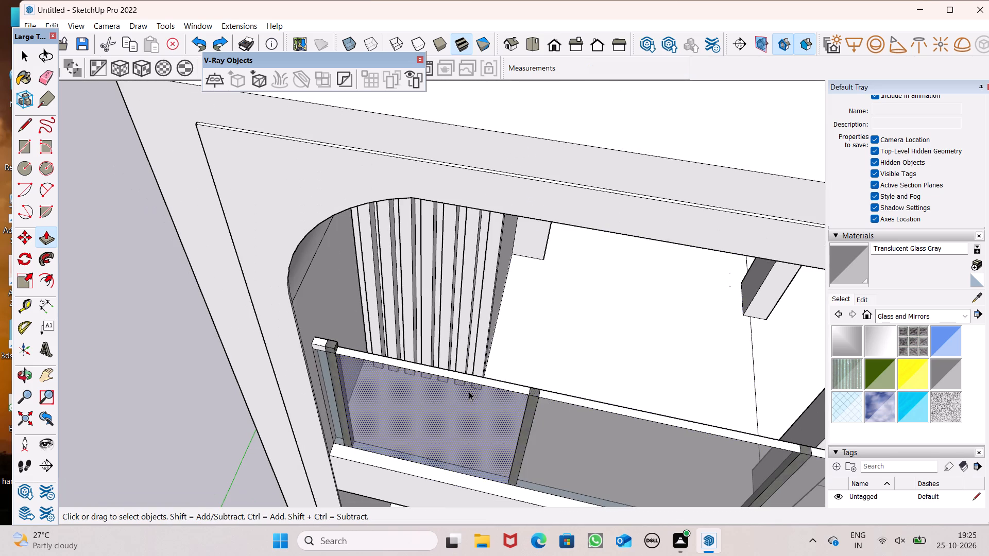
Paint the exposed faces of the raised cap on the narrow end panel beside the curved frame with Metal Seamed.
{"action": "left_click", "coordinate": [923, 311]}
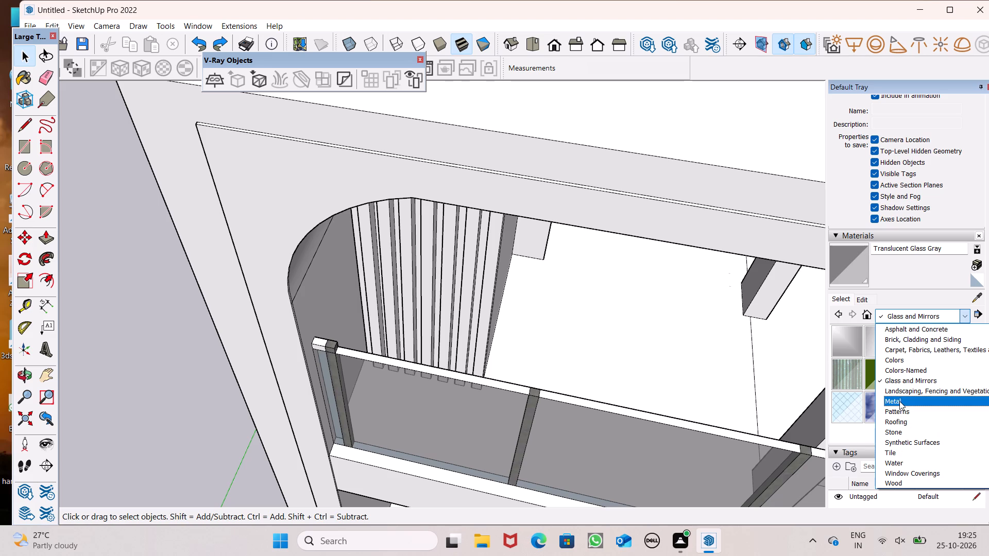
{"action": "left_click", "coordinate": [899, 401]}
{"action": "left_click", "coordinate": [917, 375]}
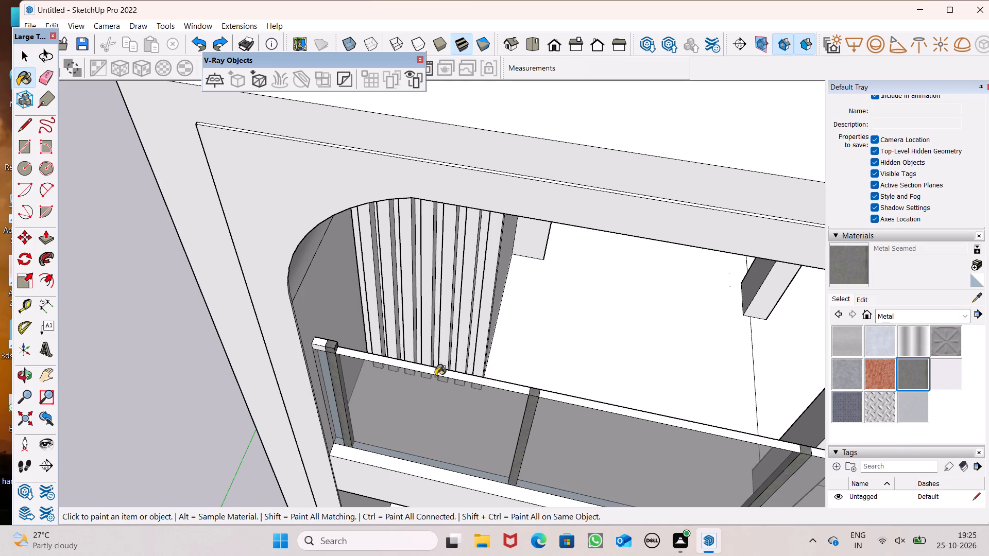
{"action": "scroll", "coordinate": [410, 377], "scroll_direction": "up", "scroll_amount": 6}
{"action": "scroll", "coordinate": [275, 329], "scroll_direction": "up", "scroll_amount": 8}
{"action": "left_click", "coordinate": [218, 275]}
{"action": "scroll", "coordinate": [224, 298], "scroll_direction": "up", "scroll_amount": 6}
{"action": "left_click", "coordinate": [228, 309]}
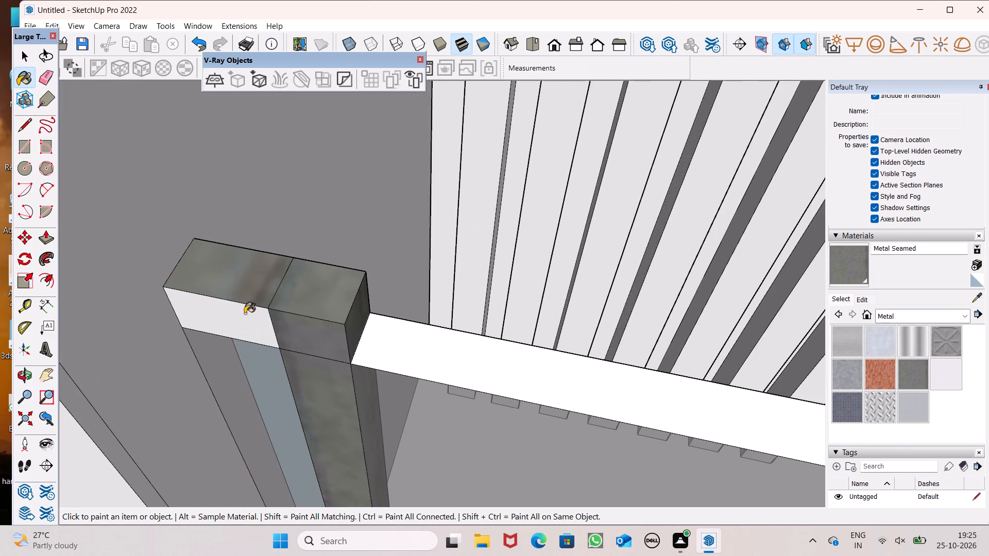
{"action": "middle_click_drag", "start_coordinate": [276, 337], "coordinate": [207, 372]}
{"action": "scroll", "coordinate": [302, 241], "scroll_direction": "up", "scroll_amount": 10}
{"action": "middle_click_drag", "start_coordinate": [302, 254], "coordinate": [0, 360]}
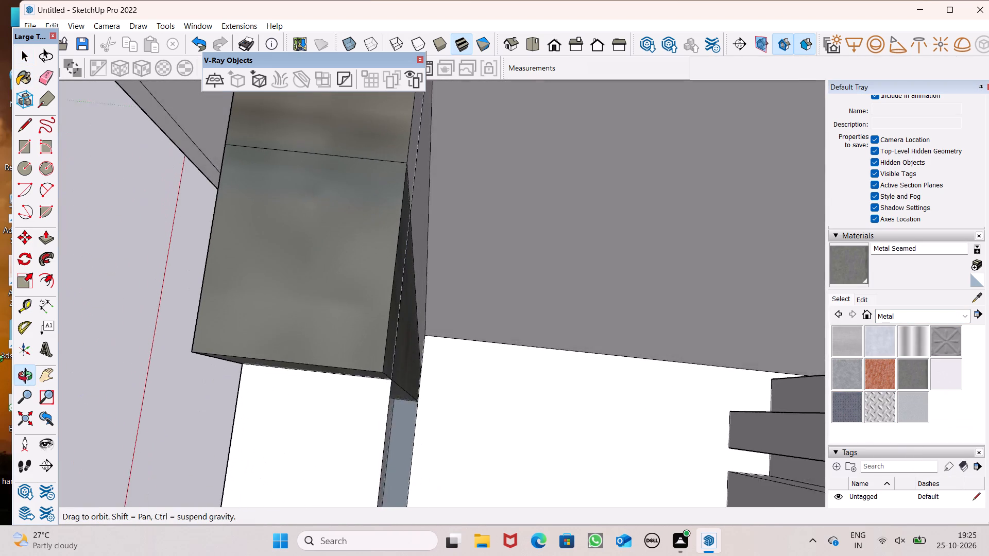
{"action": "middle_click_drag", "start_coordinate": [0, 360], "coordinate": [0, 351]}
{"action": "scroll", "coordinate": [422, 148], "scroll_direction": "up", "scroll_amount": 4}
{"action": "left_click", "coordinate": [405, 148]}
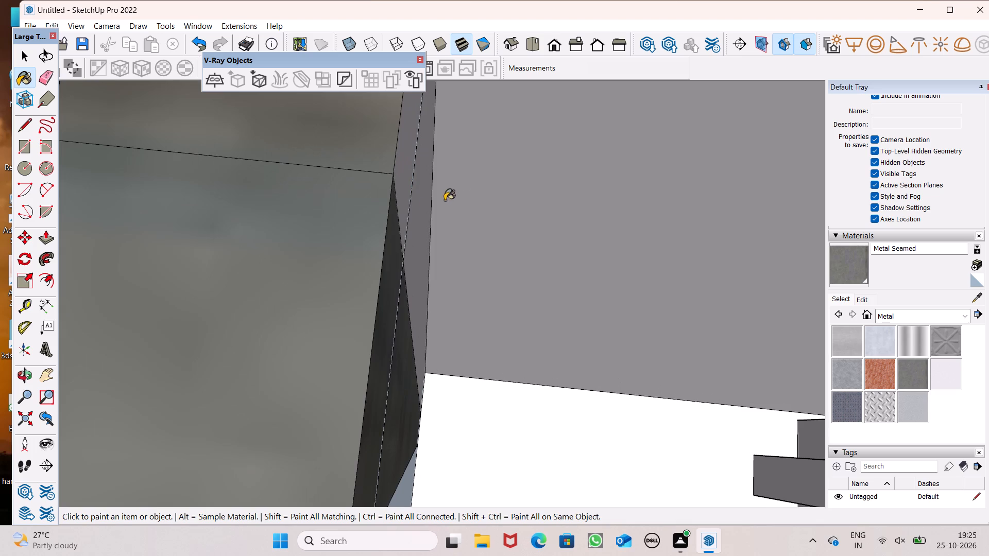
Paint the top edges of the four full-width railing panels with Metal Seamed, working from the curved frame toward the side wall.
{"action": "scroll", "coordinate": [420, 215], "scroll_direction": "down", "scroll_amount": 5}
{"action": "middle_click_drag", "start_coordinate": [358, 260], "coordinate": [685, 78]}
{"action": "scroll", "coordinate": [390, 226], "scroll_direction": "up", "scroll_amount": 1}
{"action": "scroll", "coordinate": [389, 228], "scroll_direction": "down", "scroll_amount": 4}
{"action": "middle_click_drag", "start_coordinate": [350, 295], "coordinate": [427, 236]}
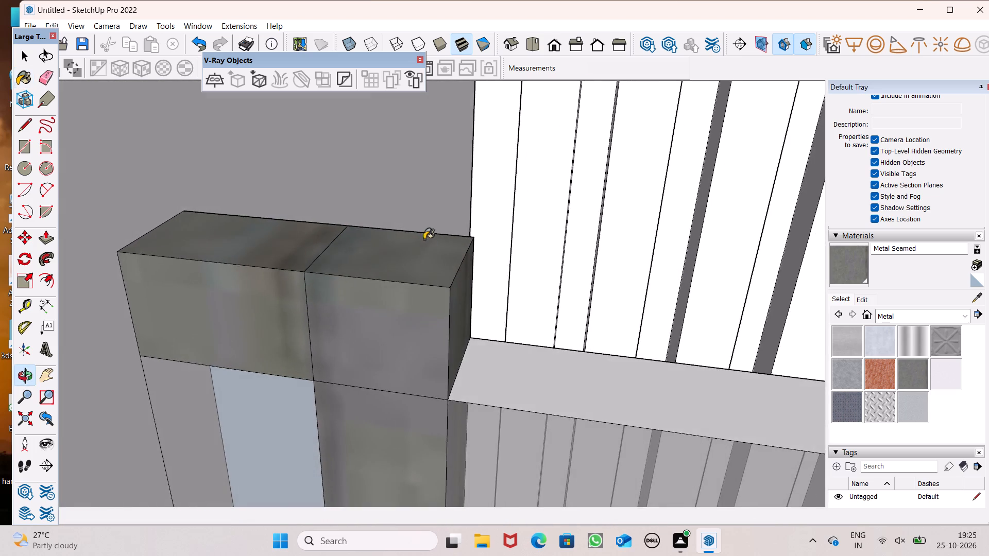
{"action": "scroll", "coordinate": [198, 317], "scroll_direction": "down", "scroll_amount": 11}
{"action": "left_click", "coordinate": [331, 362]}
{"action": "scroll", "coordinate": [245, 337], "scroll_direction": "down", "scroll_amount": 8}
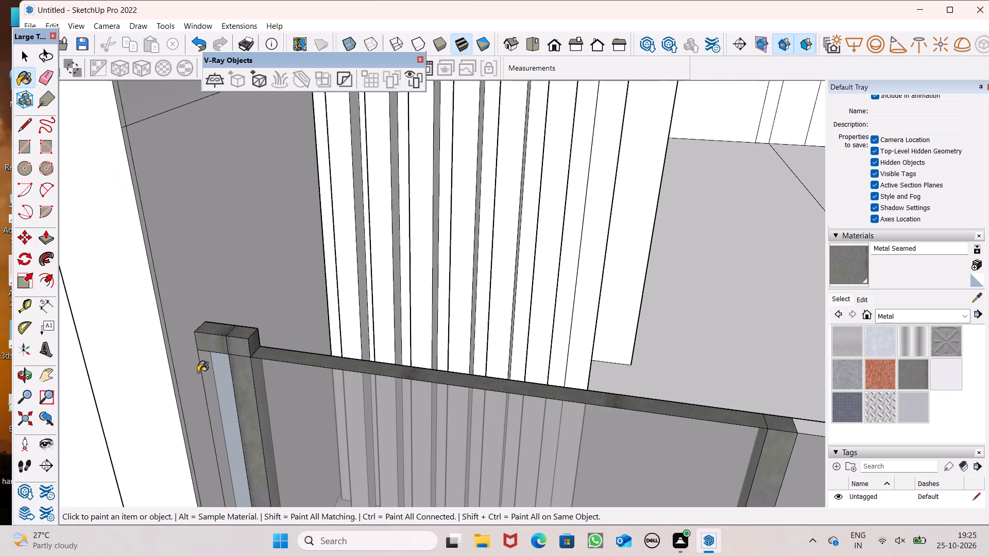
{"action": "scroll", "coordinate": [515, 398], "scroll_direction": "down", "scroll_amount": 6}
{"action": "scroll", "coordinate": [178, 361], "scroll_direction": "down", "scroll_amount": 6}
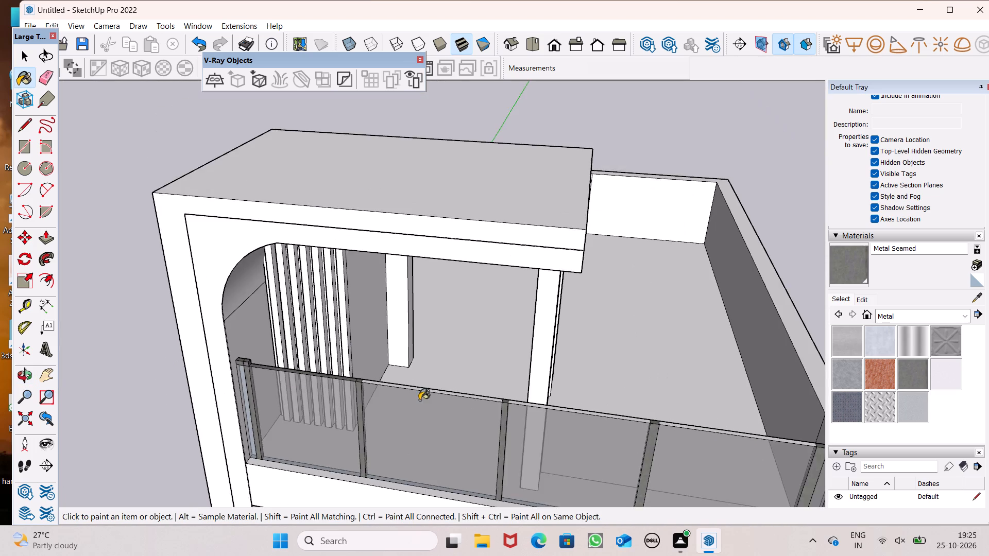
{"action": "scroll", "coordinate": [436, 404], "scroll_direction": "up", "scroll_amount": 13}
{"action": "left_click", "coordinate": [440, 378]}
{"action": "left_click", "coordinate": [474, 379]}
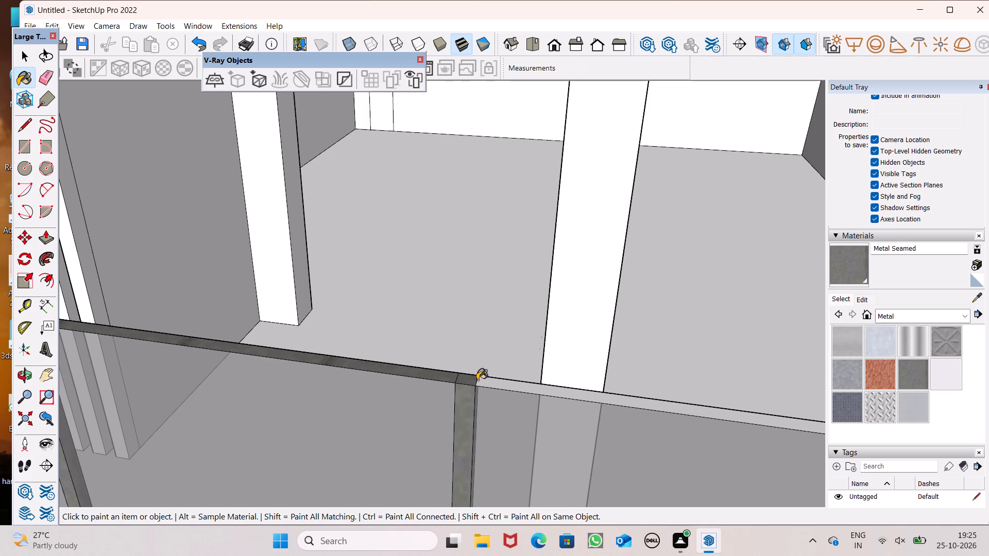
{"action": "left_click", "coordinate": [486, 378]}
{"action": "scroll", "coordinate": [353, 354], "scroll_direction": "down", "scroll_amount": 7}
{"action": "scroll", "coordinate": [756, 423], "scroll_direction": "up", "scroll_amount": 6}
{"action": "left_click", "coordinate": [697, 399]}
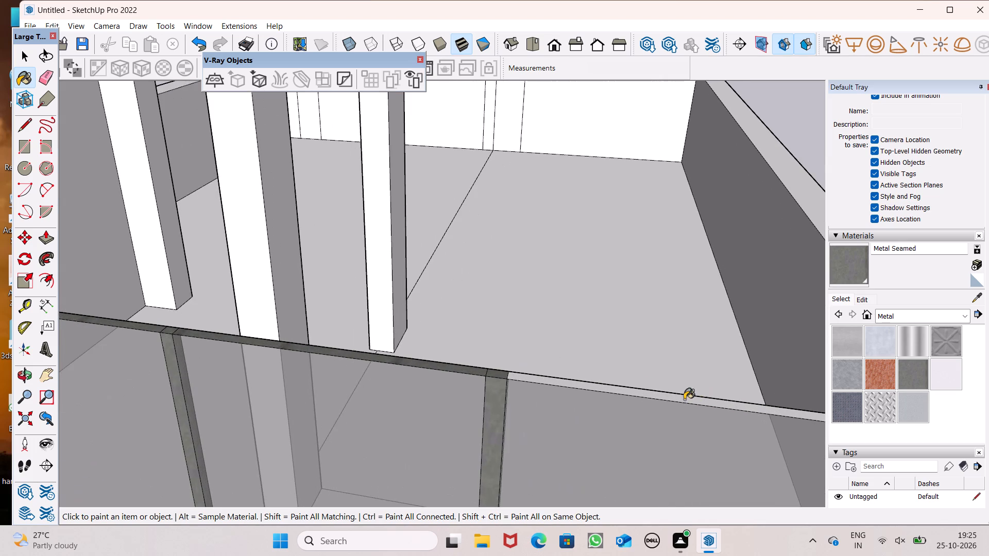
Paint the tops of the last full-width railing panel and the narrow end panel by the side wall with Metal Seamed.
{"action": "scroll", "coordinate": [572, 341], "scroll_direction": "down", "scroll_amount": 8}
{"action": "left_click", "coordinate": [689, 387]}
{"action": "scroll", "coordinate": [690, 384], "scroll_direction": "up", "scroll_amount": 14}
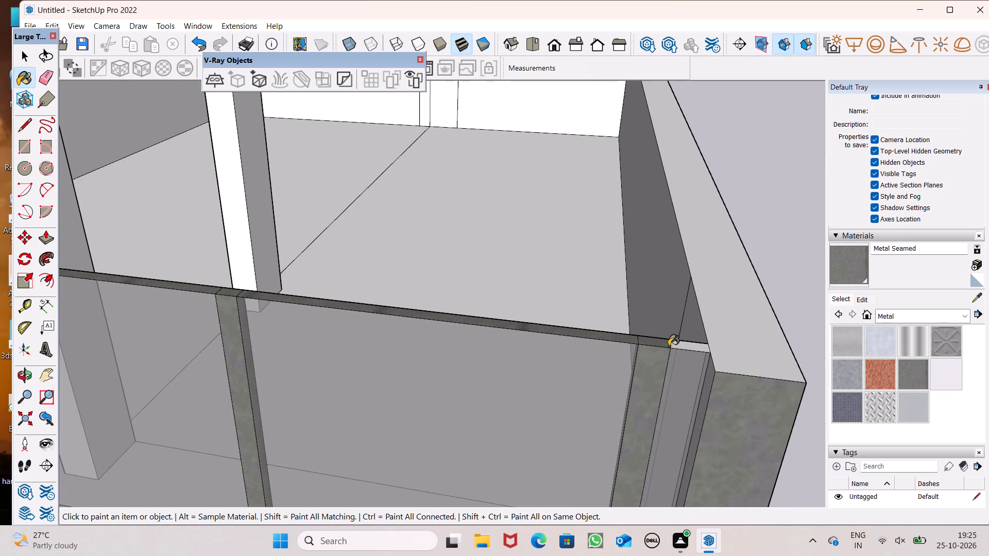
{"action": "left_click", "coordinate": [682, 344]}
{"action": "scroll", "coordinate": [733, 329], "scroll_direction": "down", "scroll_amount": 7}
{"action": "key", "text": "space"}
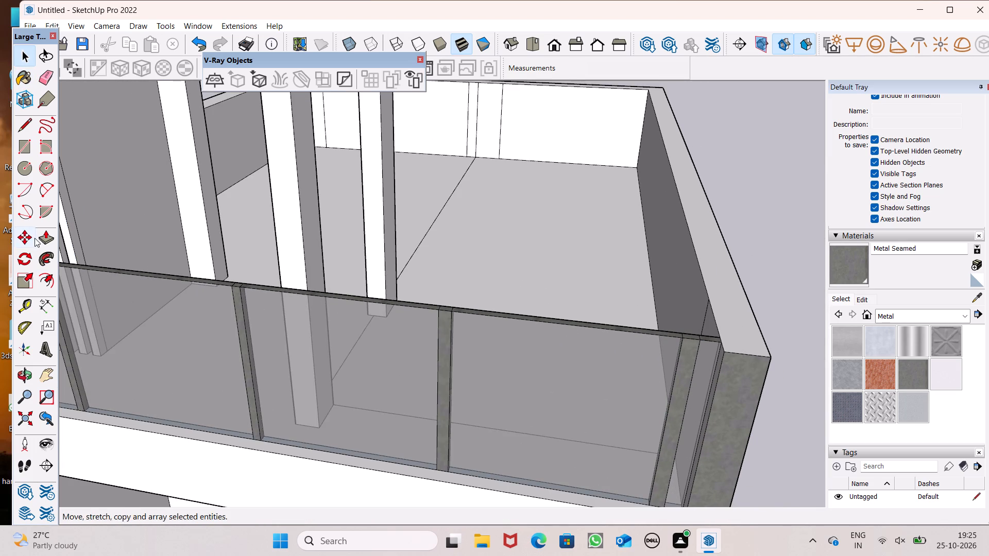
Push/Pull the tops of the first two full-width railing panels and the post between them up 2".
{"action": "left_click", "coordinate": [48, 237]}
{"action": "scroll", "coordinate": [590, 296], "scroll_direction": "down", "scroll_amount": 7}
{"action": "scroll", "coordinate": [321, 274], "scroll_direction": "up", "scroll_amount": 7}
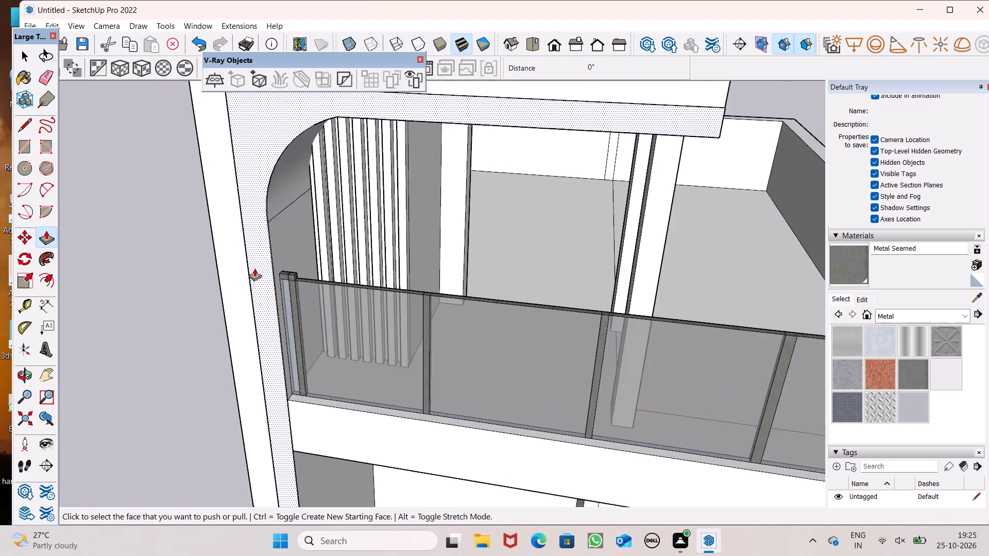
{"action": "scroll", "coordinate": [319, 257], "scroll_direction": "up", "scroll_amount": 9}
{"action": "middle_click_drag", "start_coordinate": [294, 291], "coordinate": [302, 341]}
{"action": "scroll", "coordinate": [287, 380], "scroll_direction": "up", "scroll_amount": 6}
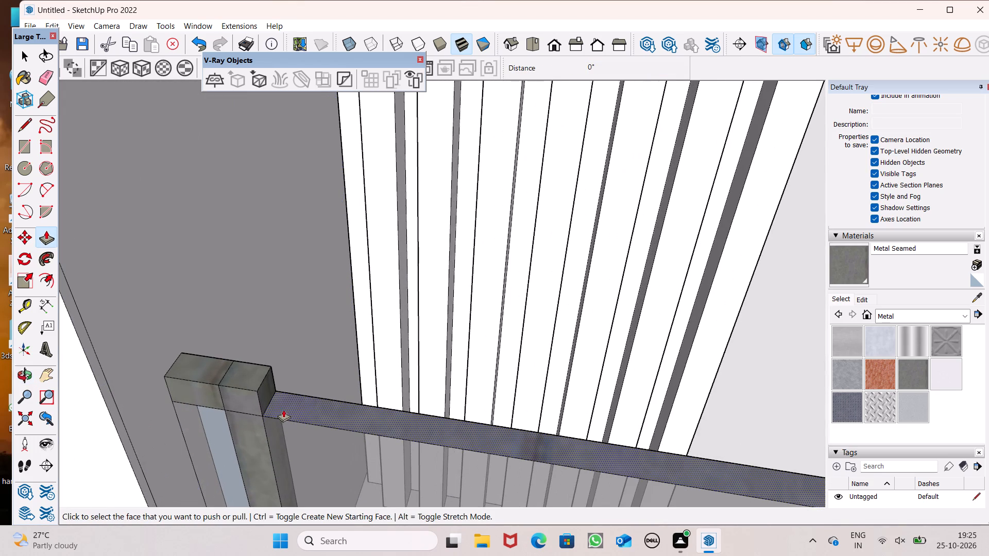
{"action": "left_click_drag", "start_coordinate": [283, 409], "coordinate": [245, 385]}
{"action": "scroll", "coordinate": [203, 366], "scroll_direction": "down", "scroll_amount": 7}
{"action": "scroll", "coordinate": [336, 391], "scroll_direction": "down", "scroll_amount": 4}
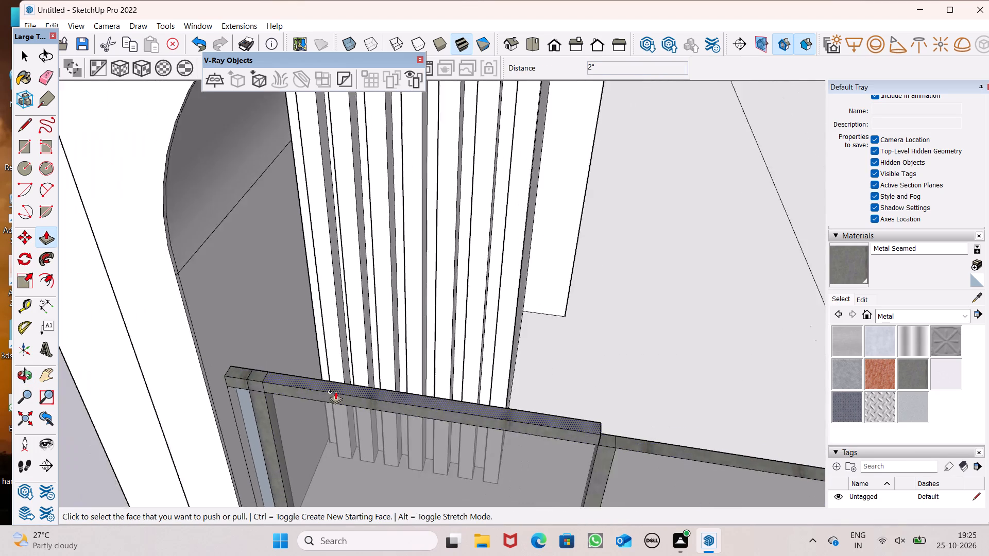
{"action": "scroll", "coordinate": [335, 391], "scroll_direction": "down", "scroll_amount": 1}
{"action": "scroll", "coordinate": [618, 448], "scroll_direction": "up", "scroll_amount": 7}
{"action": "scroll", "coordinate": [556, 422], "scroll_direction": "up", "scroll_amount": 6}
{"action": "left_click_drag", "start_coordinate": [581, 439], "coordinate": [501, 405]}
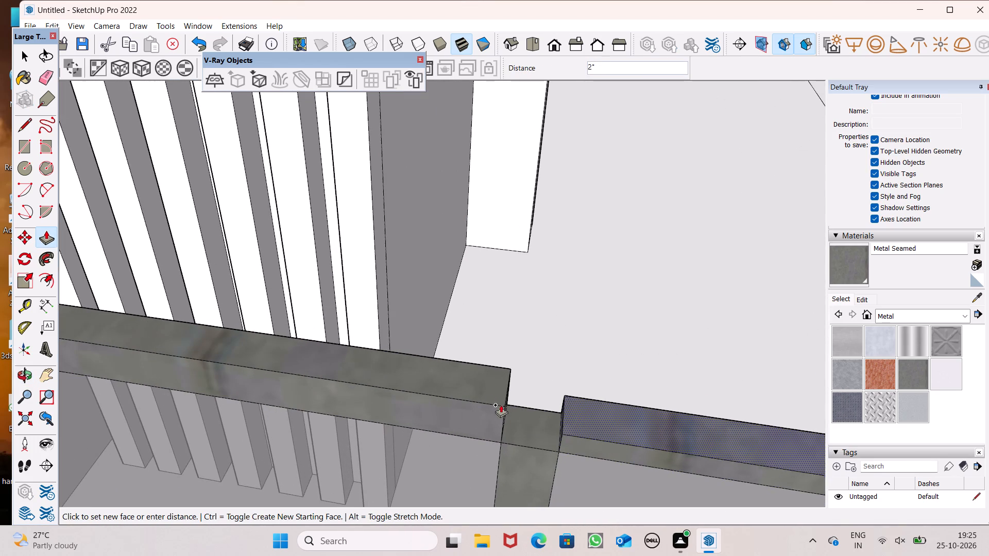
{"action": "left_click_drag", "start_coordinate": [501, 405], "coordinate": [493, 397]}
{"action": "left_click_drag", "start_coordinate": [548, 443], "coordinate": [496, 408]}
{"action": "scroll", "coordinate": [276, 369], "scroll_direction": "down", "scroll_amount": 9}
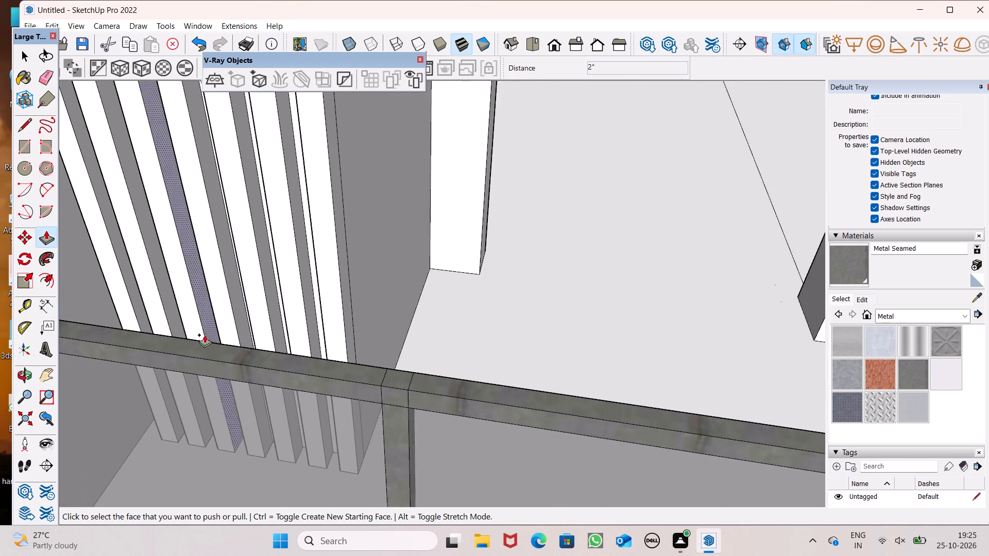
Push/Pull the tops of the third and fourth full-width railing panels and the post before each up 2".
{"action": "scroll", "coordinate": [204, 335], "scroll_direction": "down", "scroll_amount": 11}
{"action": "scroll", "coordinate": [472, 439], "scroll_direction": "up", "scroll_amount": 15}
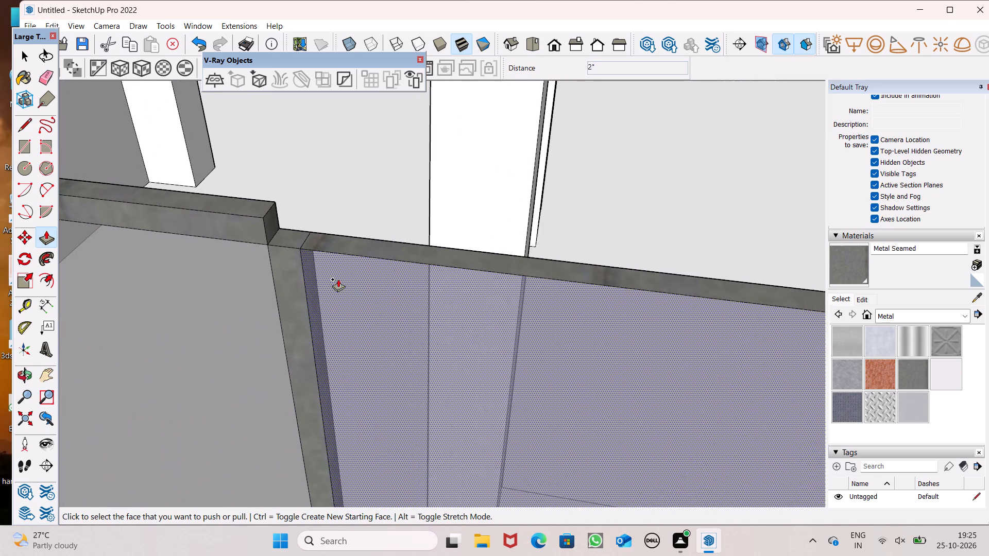
{"action": "scroll", "coordinate": [256, 224], "scroll_direction": "up", "scroll_amount": 5}
{"action": "left_click_drag", "start_coordinate": [289, 243], "coordinate": [236, 208]}
{"action": "left_click_drag", "start_coordinate": [357, 248], "coordinate": [308, 211]}
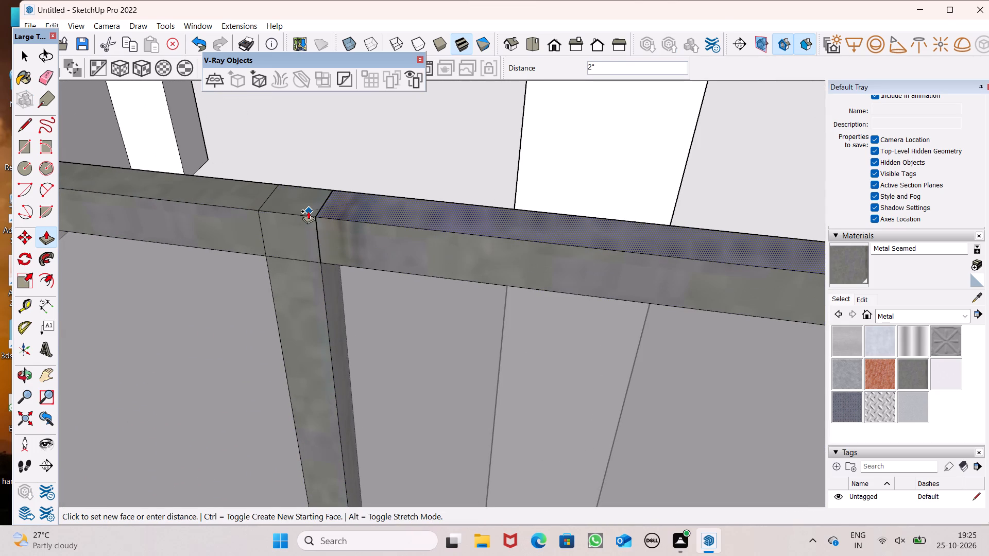
{"action": "left_click_drag", "start_coordinate": [308, 211], "coordinate": [306, 211]}
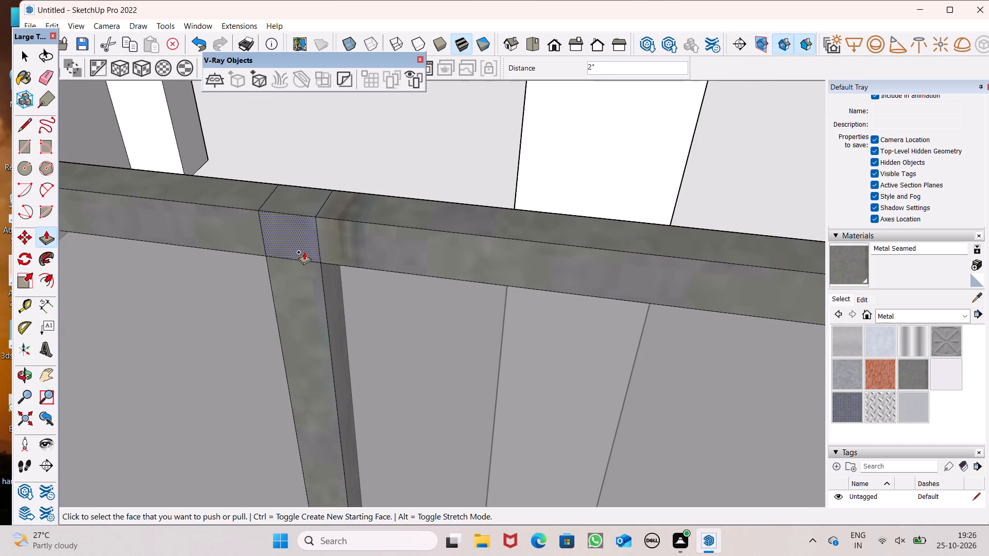
{"action": "scroll", "coordinate": [295, 292], "scroll_direction": "down", "scroll_amount": 15}
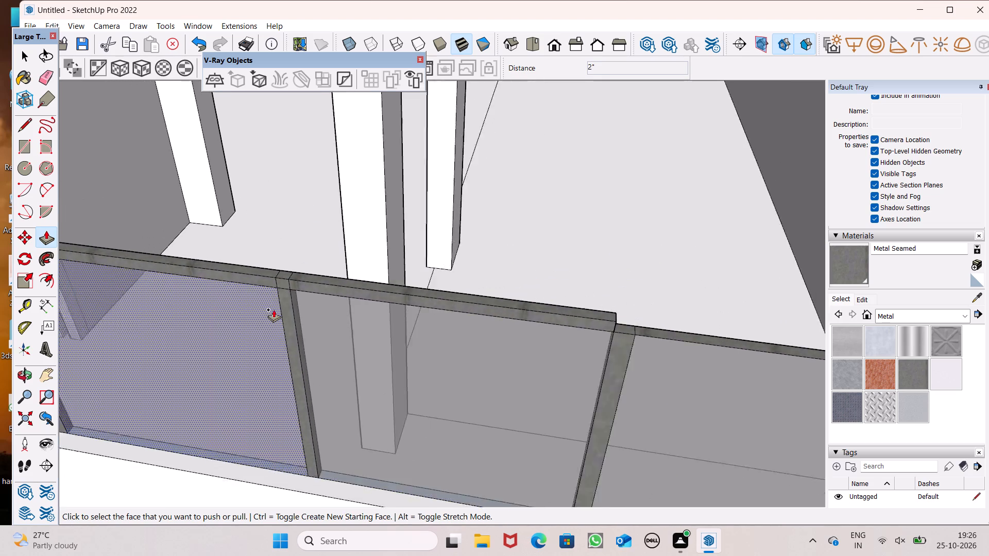
{"action": "scroll", "coordinate": [274, 309], "scroll_direction": "down", "scroll_amount": 5}
{"action": "scroll", "coordinate": [472, 293], "scroll_direction": "up", "scroll_amount": 8}
{"action": "scroll", "coordinate": [378, 345], "scroll_direction": "down", "scroll_amount": 4}
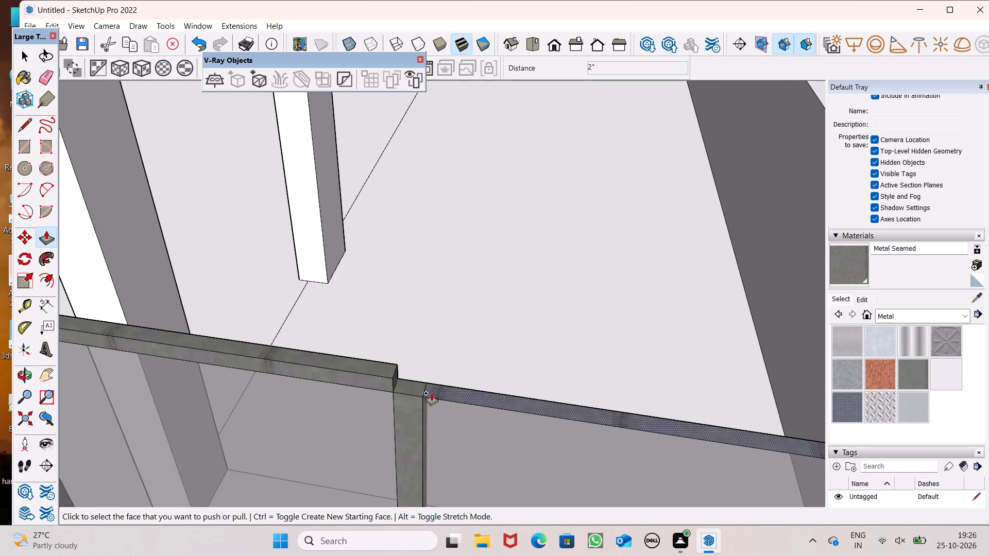
{"action": "left_click_drag", "start_coordinate": [414, 388], "coordinate": [389, 372]}
{"action": "left_click_drag", "start_coordinate": [440, 397], "coordinate": [440, 396]}
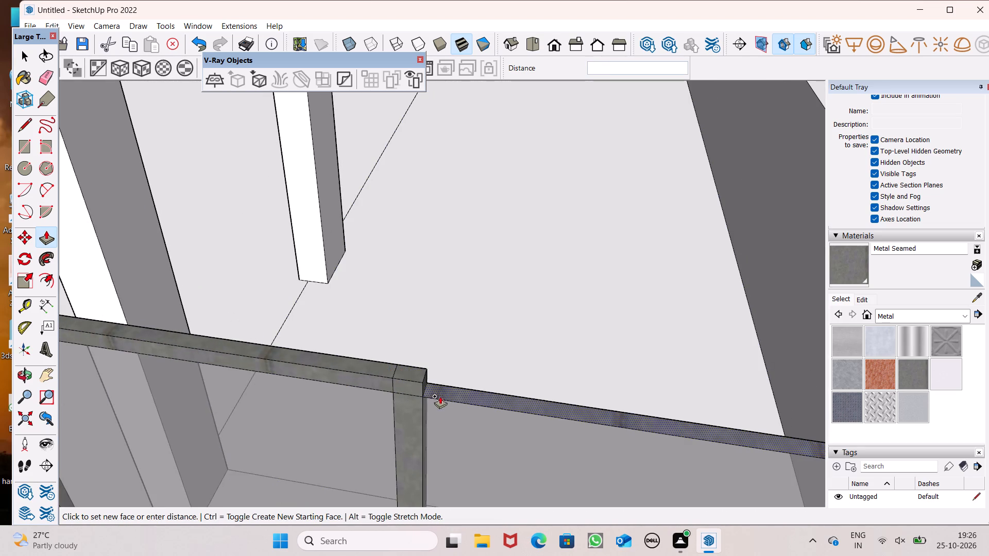
{"action": "left_click_drag", "start_coordinate": [440, 396], "coordinate": [418, 384]}
{"action": "scroll", "coordinate": [289, 372], "scroll_direction": "down", "scroll_amount": 9}
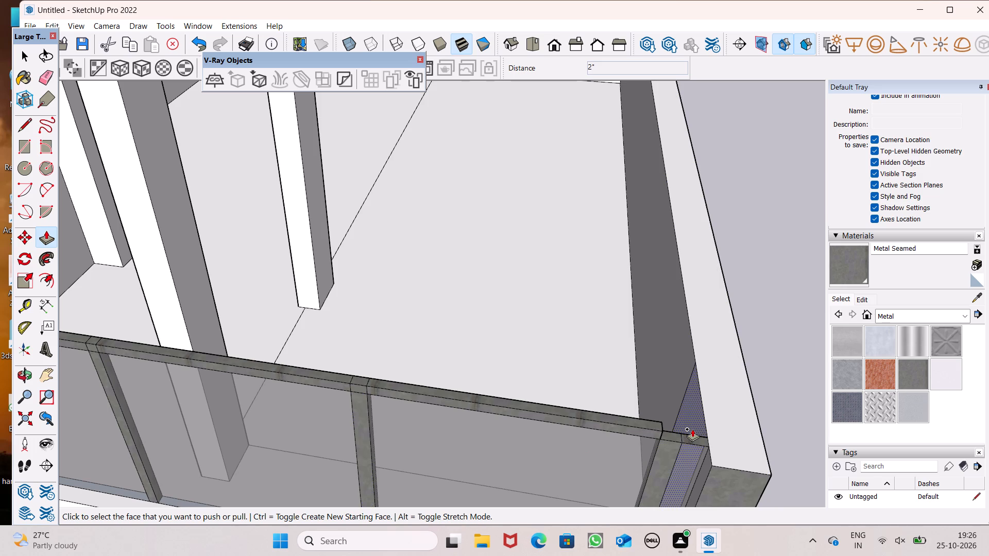
Push/Pull the tops of the last railing post and the narrow end panel beside the side wall up to the raised rail.
{"action": "scroll", "coordinate": [689, 442], "scroll_direction": "up", "scroll_amount": 6}
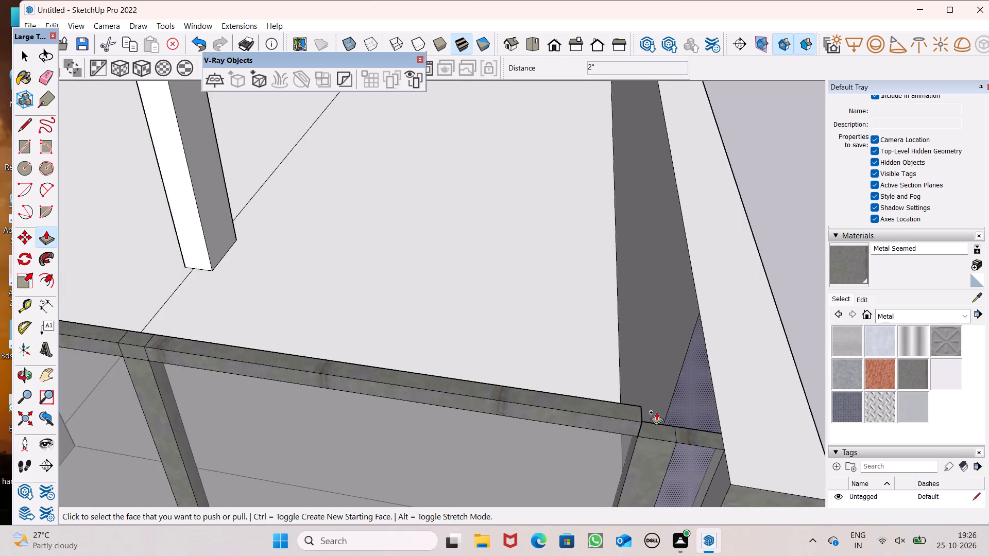
{"action": "scroll", "coordinate": [656, 412], "scroll_direction": "down", "scroll_amount": 3}
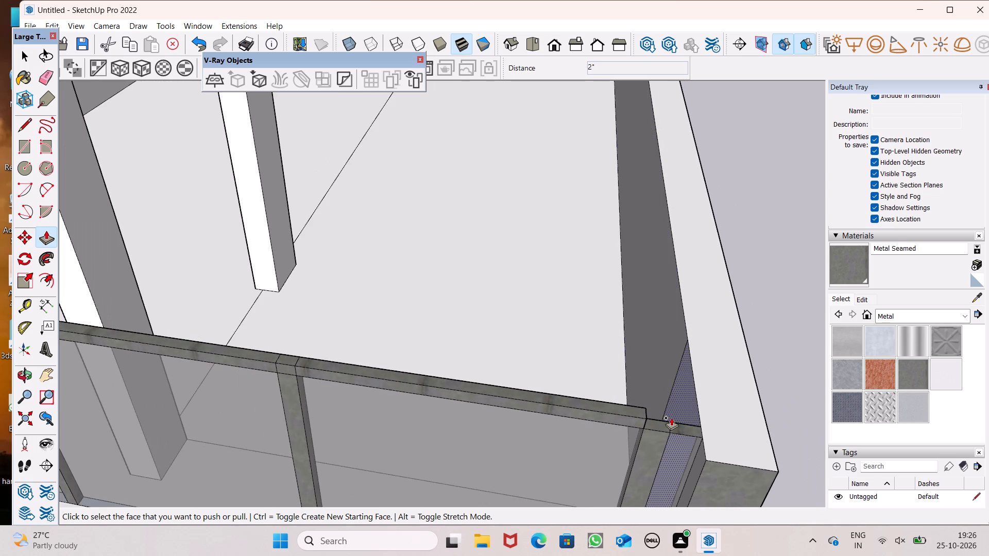
{"action": "scroll", "coordinate": [663, 421], "scroll_direction": "up", "scroll_amount": 5}
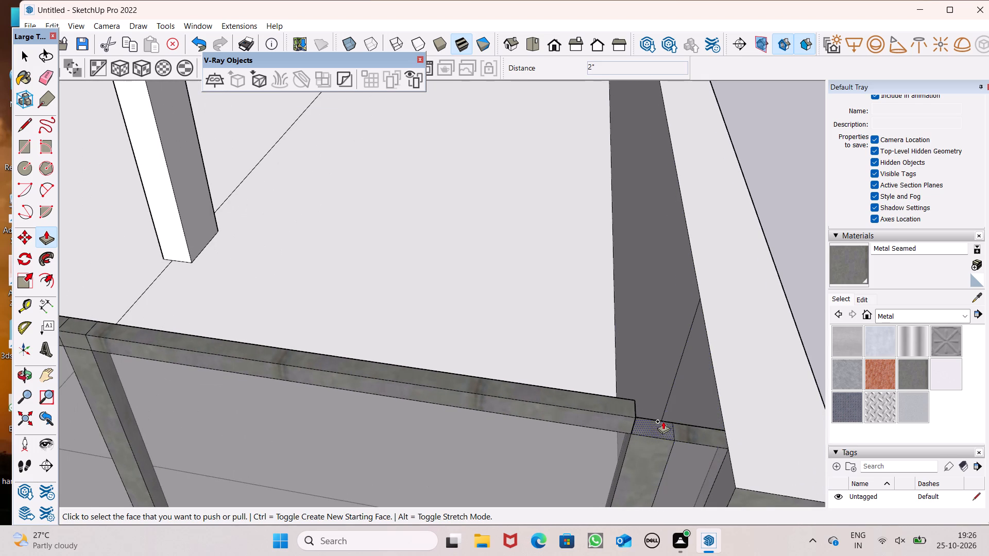
{"action": "left_click_drag", "start_coordinate": [661, 429], "coordinate": [630, 422]}
{"action": "left_click_drag", "start_coordinate": [691, 439], "coordinate": [683, 434]}
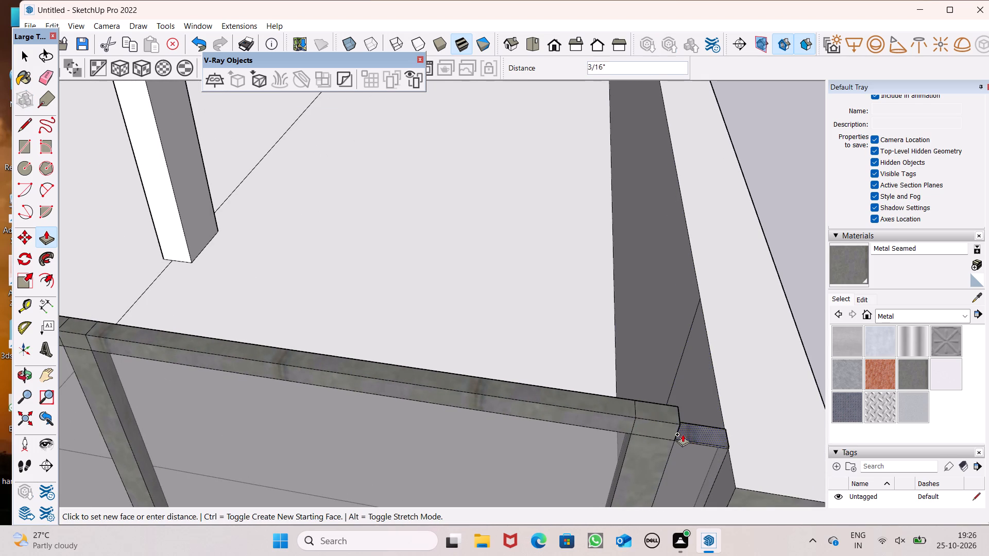
{"action": "left_click_drag", "start_coordinate": [683, 434], "coordinate": [659, 424]}
{"action": "scroll", "coordinate": [747, 346], "scroll_direction": "down", "scroll_amount": 5}
{"action": "key", "text": "space"}
{"action": "scroll", "coordinate": [698, 332], "scroll_direction": "down", "scroll_amount": 5}
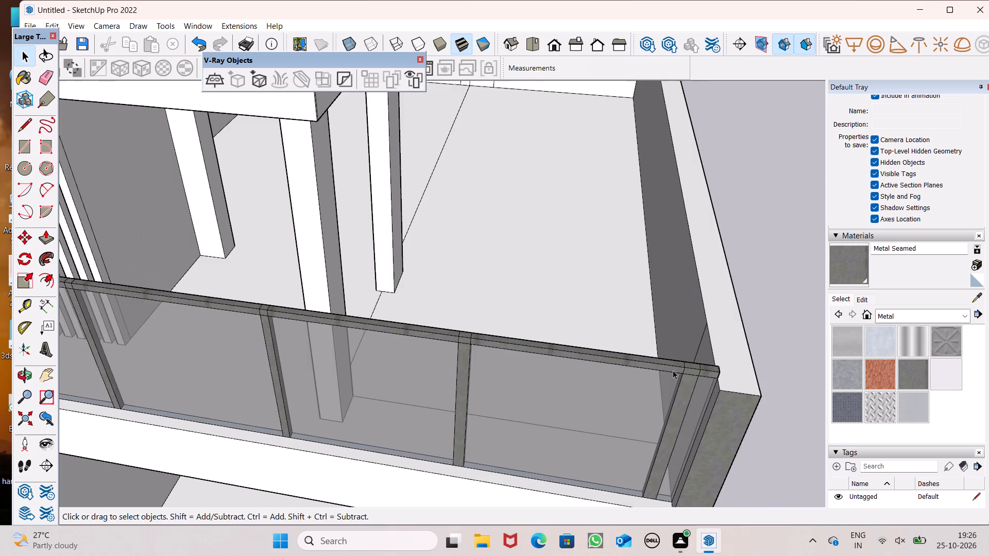
Examine the balcony railing and the upper storeys of the house from the front and from above.
{"action": "middle_click_drag", "start_coordinate": [673, 373], "coordinate": [721, 206]}
{"action": "scroll", "coordinate": [686, 235], "scroll_direction": "down", "scroll_amount": 5}
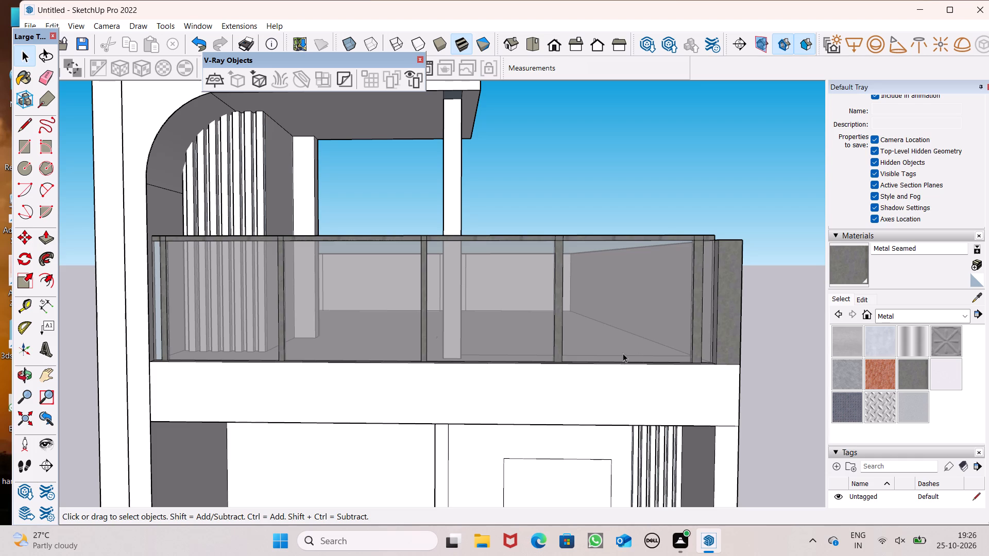
{"action": "scroll", "coordinate": [623, 350], "scroll_direction": "down", "scroll_amount": 2}
{"action": "scroll", "coordinate": [625, 267], "scroll_direction": "down", "scroll_amount": 8}
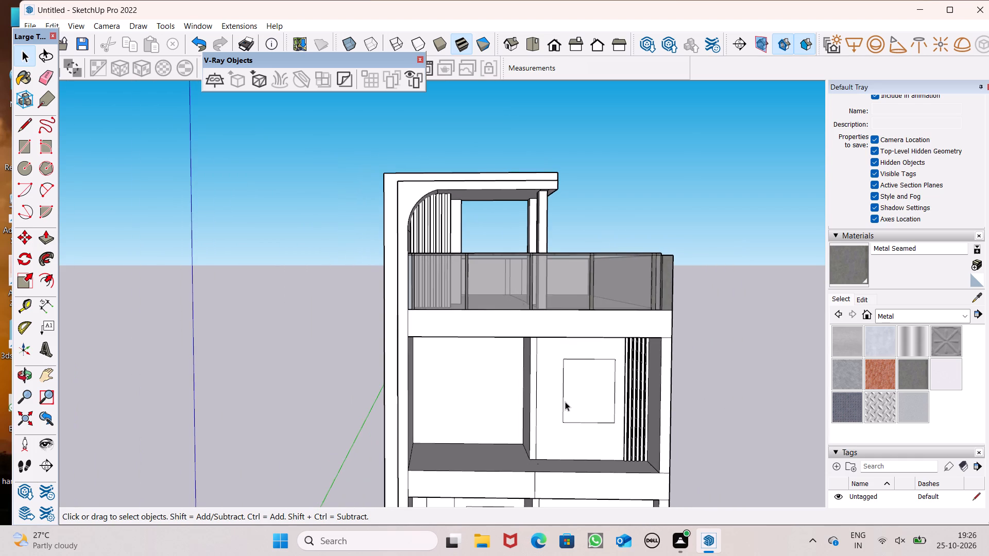
{"action": "scroll", "coordinate": [565, 401], "scroll_direction": "up", "scroll_amount": 1}
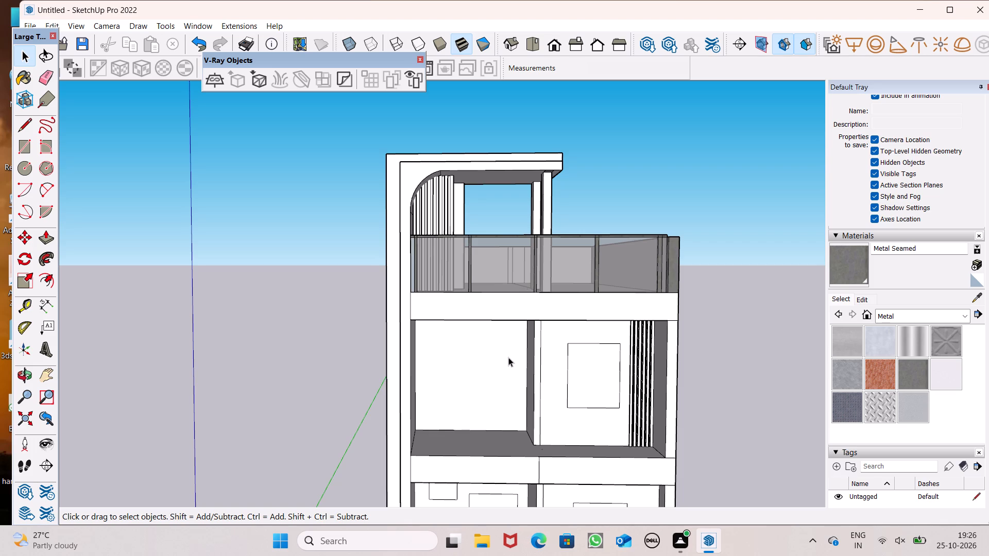
{"action": "scroll", "coordinate": [455, 330], "scroll_direction": "down", "scroll_amount": 1}
{"action": "middle_click_drag", "start_coordinate": [481, 342], "coordinate": [453, 369]}
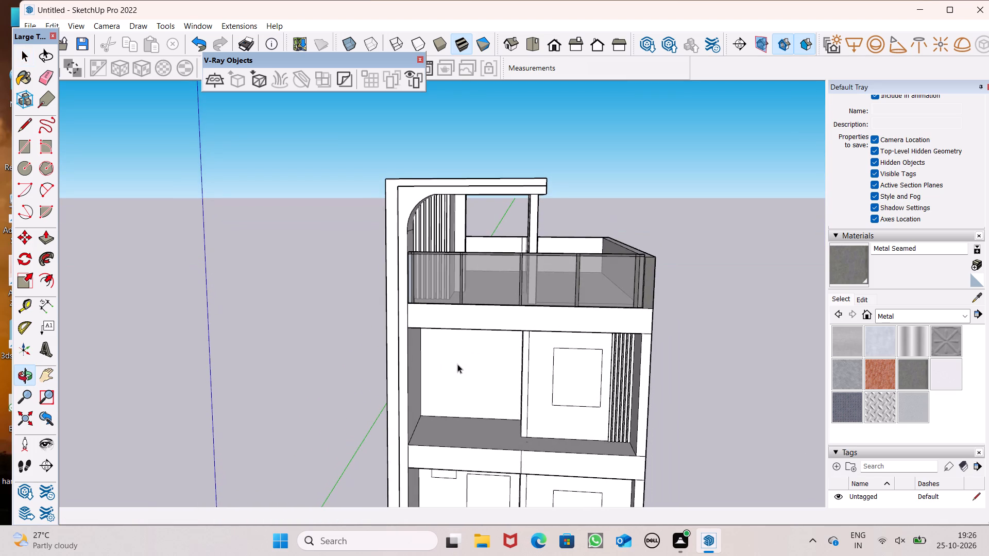
{"action": "scroll", "coordinate": [465, 366], "scroll_direction": "down", "scroll_amount": 1}
{"action": "middle_click_drag", "start_coordinate": [487, 376], "coordinate": [521, 399]}
{"action": "scroll", "coordinate": [518, 396], "scroll_direction": "down", "scroll_amount": 1}
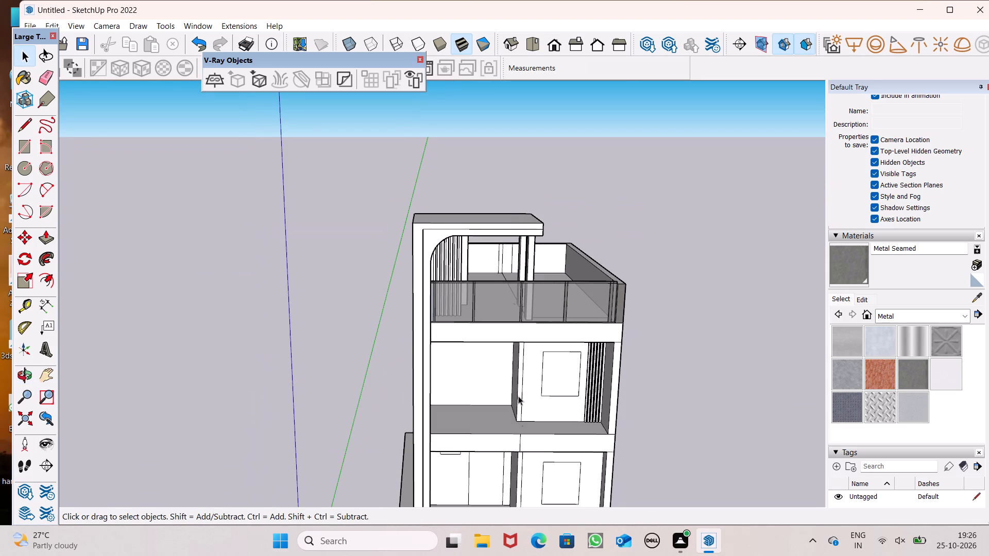
{"action": "middle_click_drag", "start_coordinate": [500, 355], "coordinate": [485, 440]}
{"action": "scroll", "coordinate": [488, 448], "scroll_direction": "up", "scroll_amount": 6}
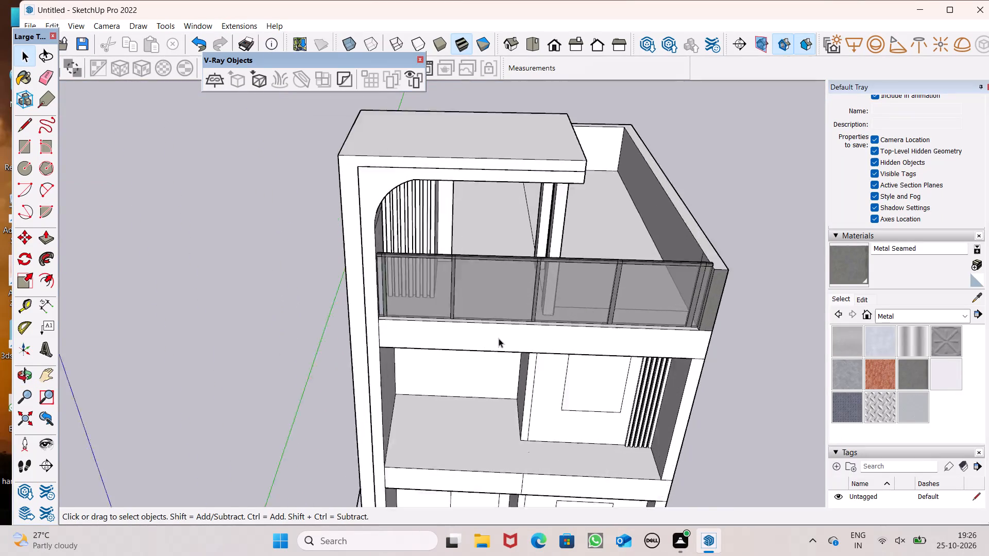
Paint the narrow ledge strip along the base of the railing with Metal Seamed.
{"action": "scroll", "coordinate": [499, 338], "scroll_direction": "up", "scroll_amount": 2}
{"action": "scroll", "coordinate": [474, 328], "scroll_direction": "down", "scroll_amount": 1}
{"action": "scroll", "coordinate": [459, 328], "scroll_direction": "up", "scroll_amount": 1}
{"action": "middle_click_drag", "start_coordinate": [459, 328], "coordinate": [450, 383]}
{"action": "scroll", "coordinate": [424, 335], "scroll_direction": "up", "scroll_amount": 5}
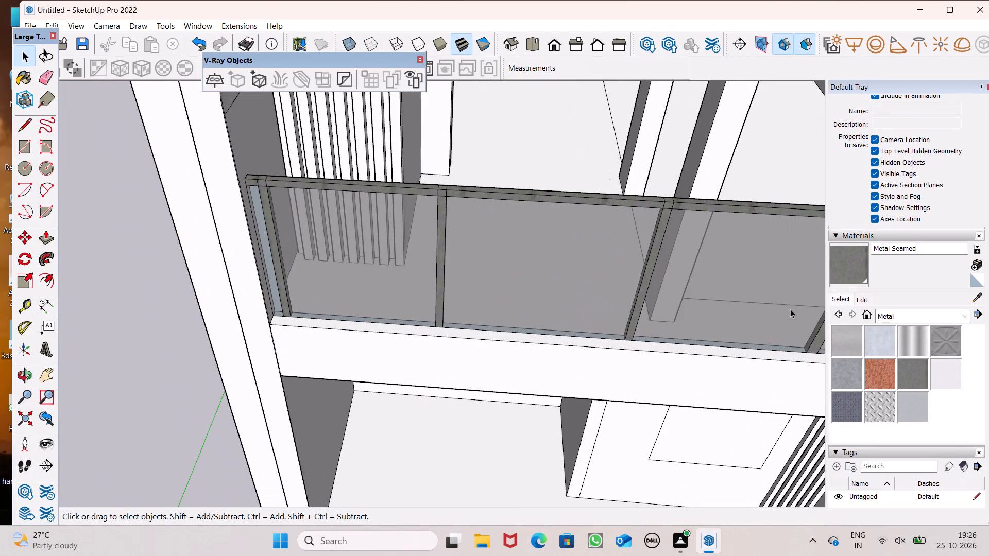
{"action": "left_click", "coordinate": [849, 271]}
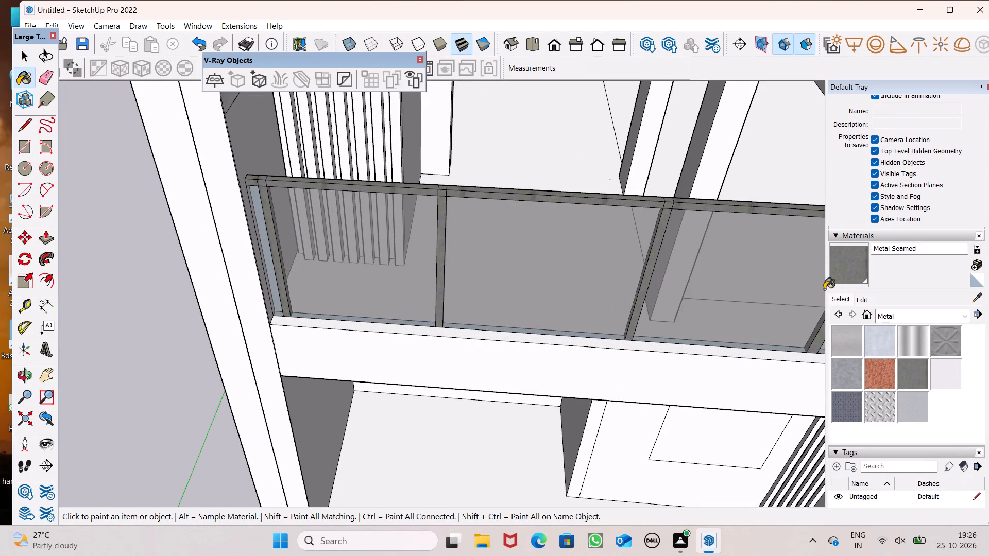
{"action": "scroll", "coordinate": [722, 301], "scroll_direction": "up", "scroll_amount": 1}
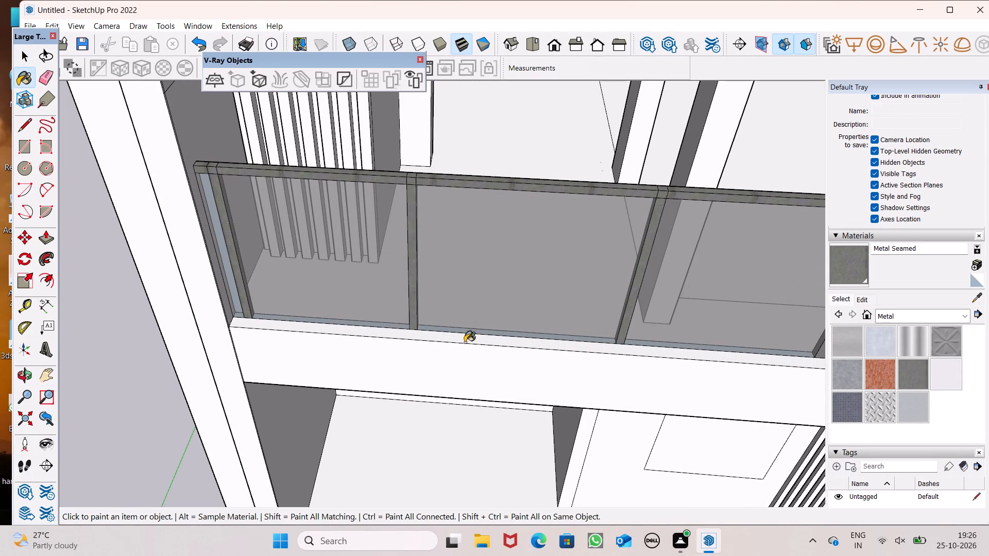
{"action": "left_click", "coordinate": [465, 342]}
{"action": "scroll", "coordinate": [463, 312], "scroll_direction": "down", "scroll_amount": 5}
{"action": "key", "text": "space"}
Inspect the railing and its base strip from the front and from the side-wall end.
{"action": "scroll", "coordinate": [455, 283], "scroll_direction": "down", "scroll_amount": 2}
{"action": "middle_click_drag", "start_coordinate": [540, 330], "coordinate": [591, 205]}
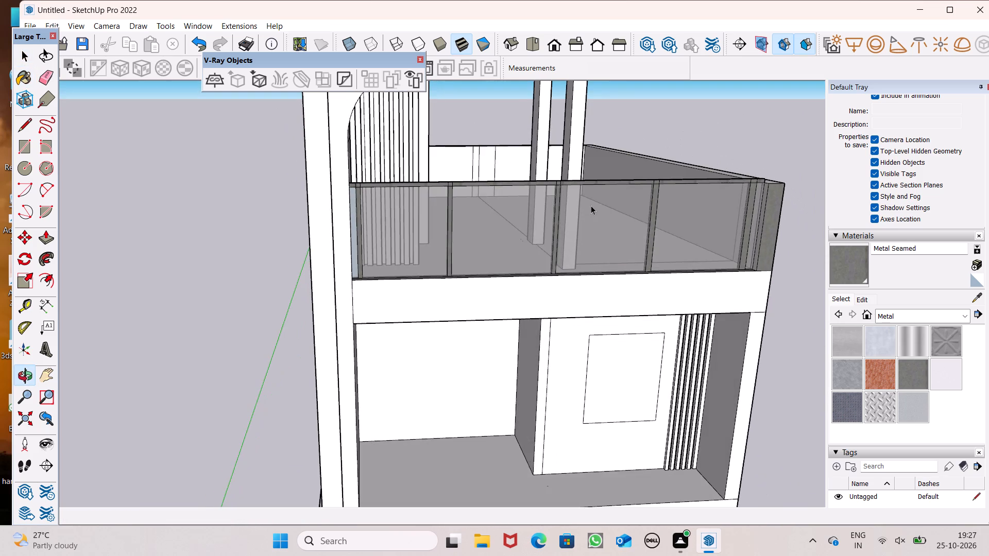
{"action": "scroll", "coordinate": [401, 272], "scroll_direction": "up", "scroll_amount": 2}
{"action": "scroll", "coordinate": [371, 275], "scroll_direction": "down", "scroll_amount": 5}
{"action": "middle_click_drag", "start_coordinate": [321, 324], "coordinate": [61, 375]}
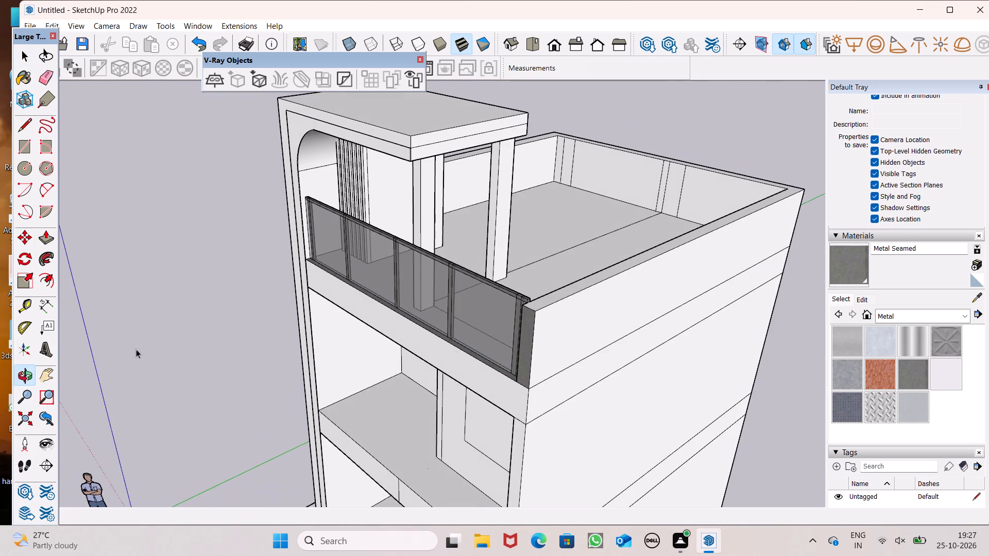
{"action": "middle_click_drag", "start_coordinate": [408, 279], "coordinate": [605, 237]}
{"action": "middle_click", "coordinate": [605, 237]}
{"action": "scroll", "coordinate": [605, 237], "scroll_direction": "up", "scroll_amount": 10}
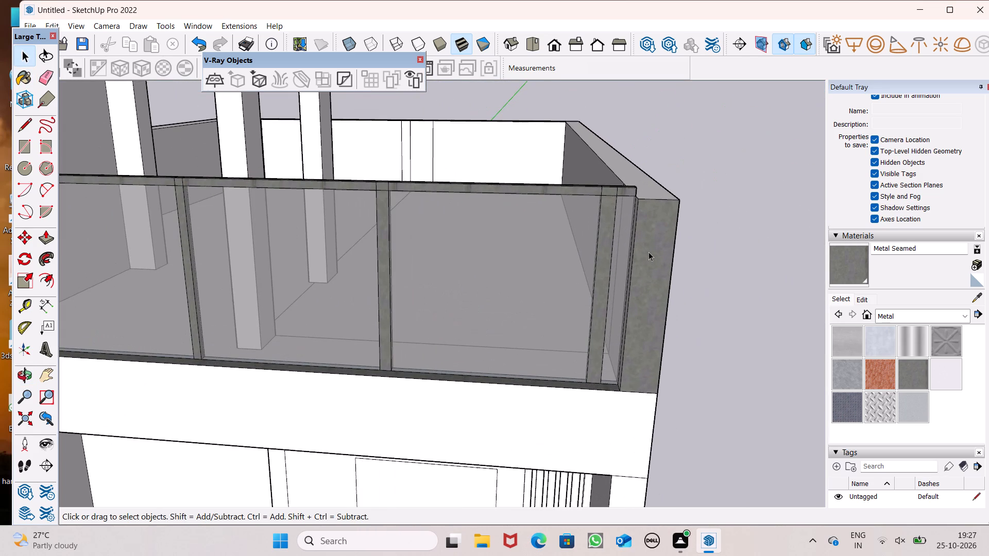
Paint the narrow end piece of the balcony railing with Translucent Glass Gray from the Glass and Mirrors collection.
{"action": "left_click", "coordinate": [919, 319]}
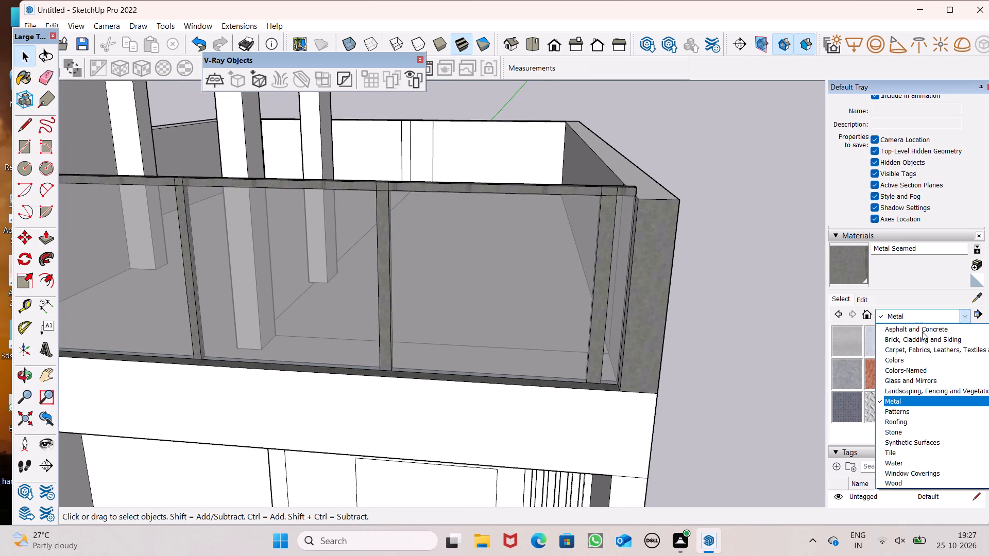
{"action": "left_click", "coordinate": [926, 380]}
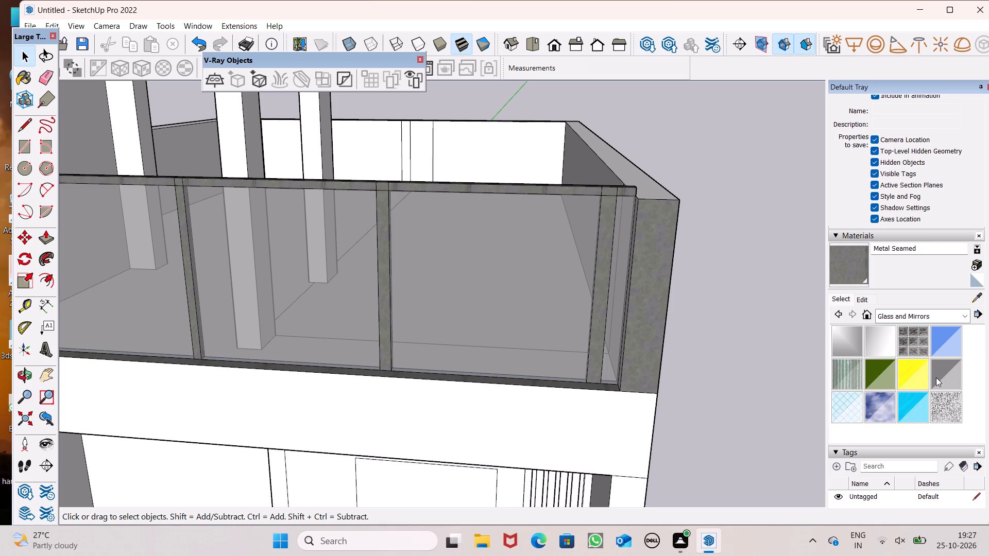
{"action": "left_click", "coordinate": [936, 377]}
{"action": "scroll", "coordinate": [552, 335], "scroll_direction": "down", "scroll_amount": 6}
{"action": "middle_click_drag", "start_coordinate": [544, 358], "coordinate": [0, 530]}
{"action": "scroll", "coordinate": [330, 464], "scroll_direction": "up", "scroll_amount": 1}
{"action": "scroll", "coordinate": [124, 428], "scroll_direction": "down", "scroll_amount": 2}
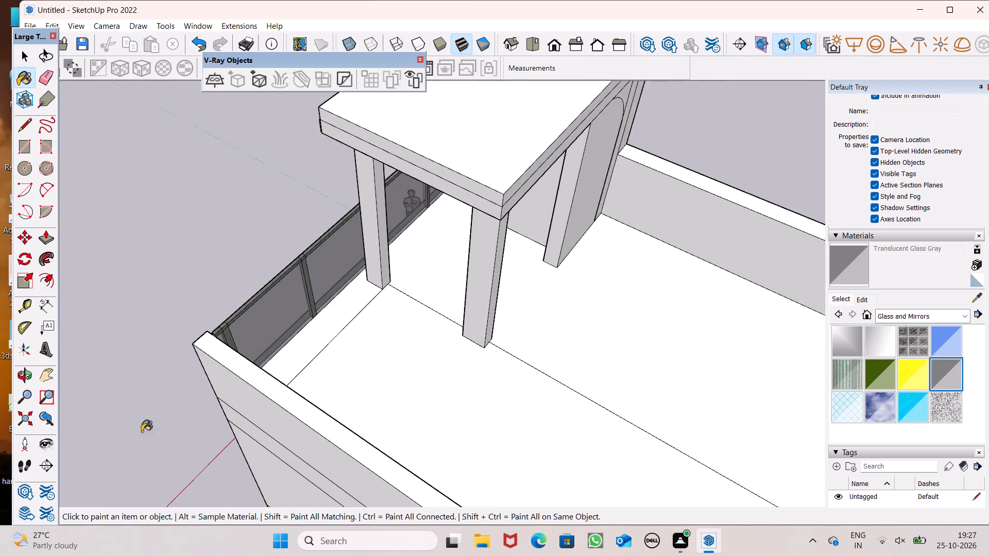
{"action": "scroll", "coordinate": [142, 431], "scroll_direction": "down", "scroll_amount": 1}
{"action": "middle_click_drag", "start_coordinate": [222, 408], "coordinate": [346, 214]}
{"action": "scroll", "coordinate": [363, 194], "scroll_direction": "up", "scroll_amount": 8}
{"action": "scroll", "coordinate": [457, 200], "scroll_direction": "up", "scroll_amount": 6}
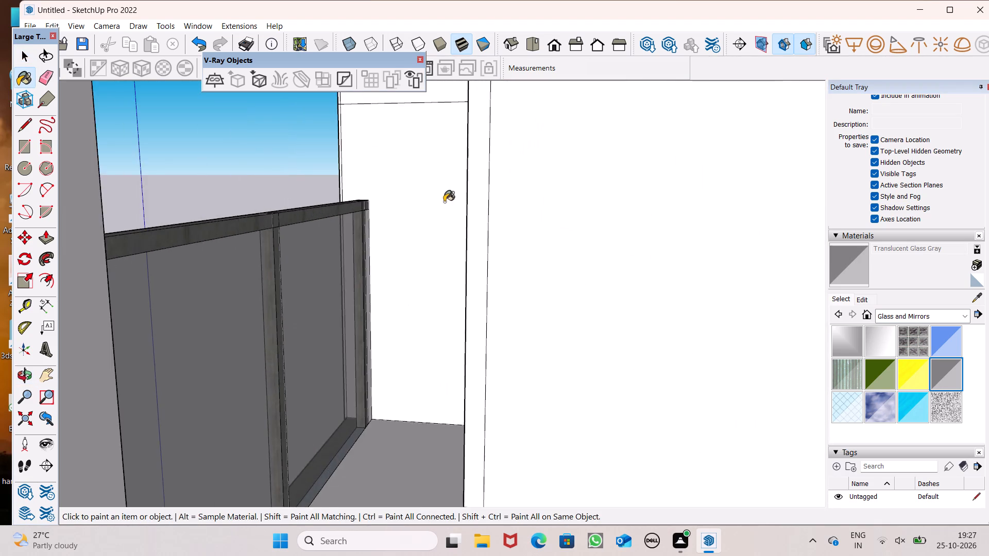
{"action": "scroll", "coordinate": [444, 202], "scroll_direction": "up", "scroll_amount": 9}
{"action": "left_click", "coordinate": [342, 248]}
{"action": "scroll", "coordinate": [355, 229], "scroll_direction": "down", "scroll_amount": 7}
{"action": "middle_click_drag", "start_coordinate": [305, 343], "coordinate": [504, 360]}
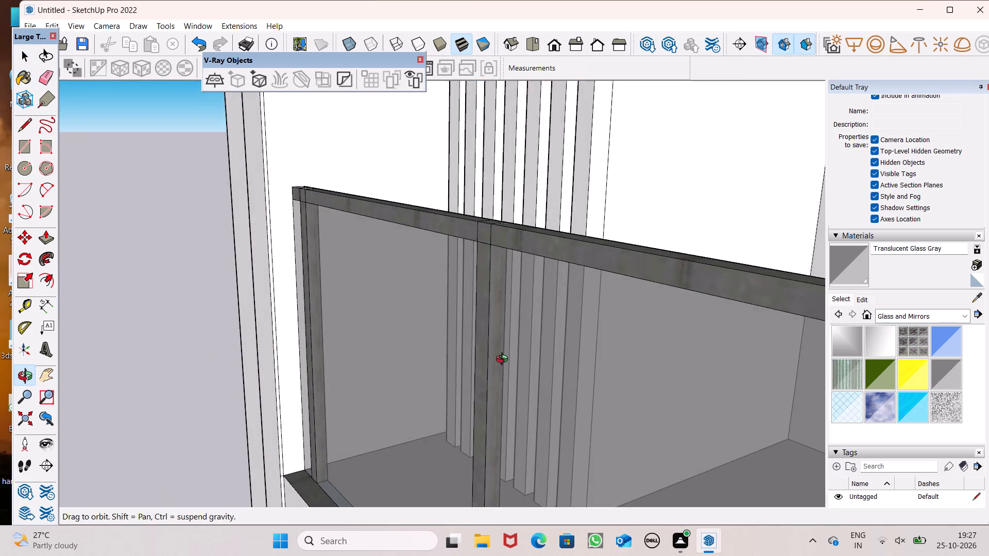
{"action": "middle_click_drag", "start_coordinate": [504, 360], "coordinate": [863, 325]}
{"action": "scroll", "coordinate": [502, 335], "scroll_direction": "down", "scroll_amount": 14}
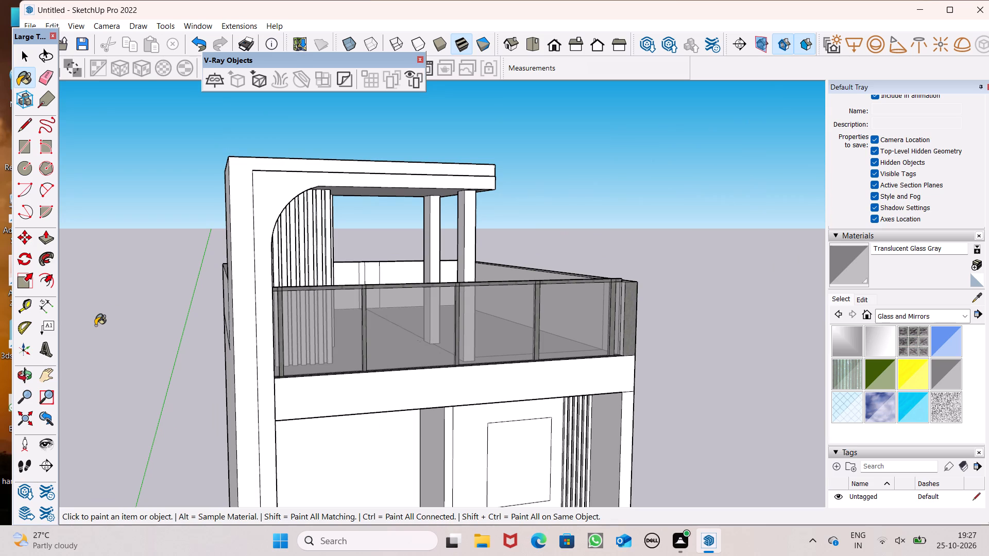
{"action": "key", "text": "space"}
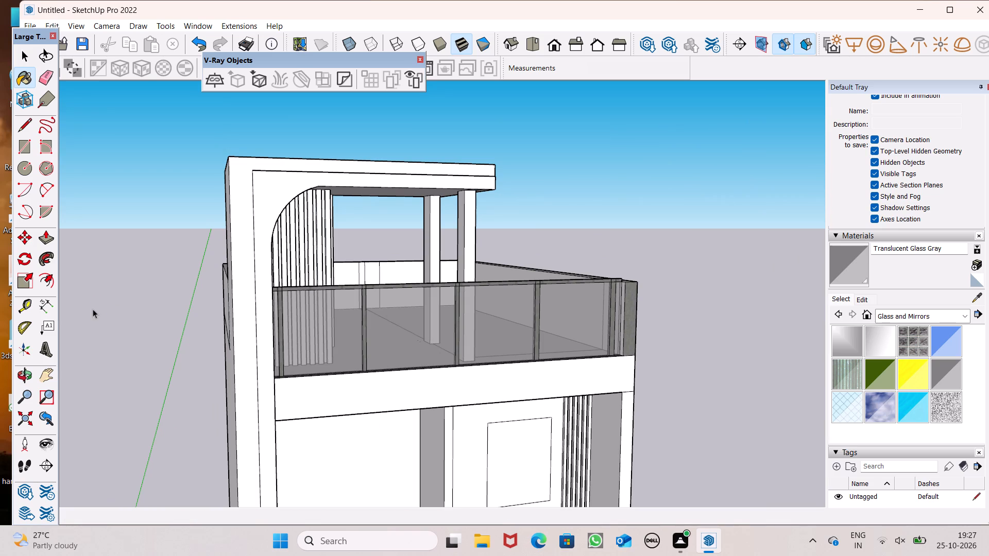
Draw a doorway rectangle about 8' 4 1/2" by 5' 11 7/16" on the blank recessed wall of the middle storey.
{"action": "scroll", "coordinate": [94, 323], "scroll_direction": "down", "scroll_amount": 3}
{"action": "middle_click_drag", "start_coordinate": [246, 359], "coordinate": [249, 367]}
{"action": "scroll", "coordinate": [248, 368], "scroll_direction": "up", "scroll_amount": 1}
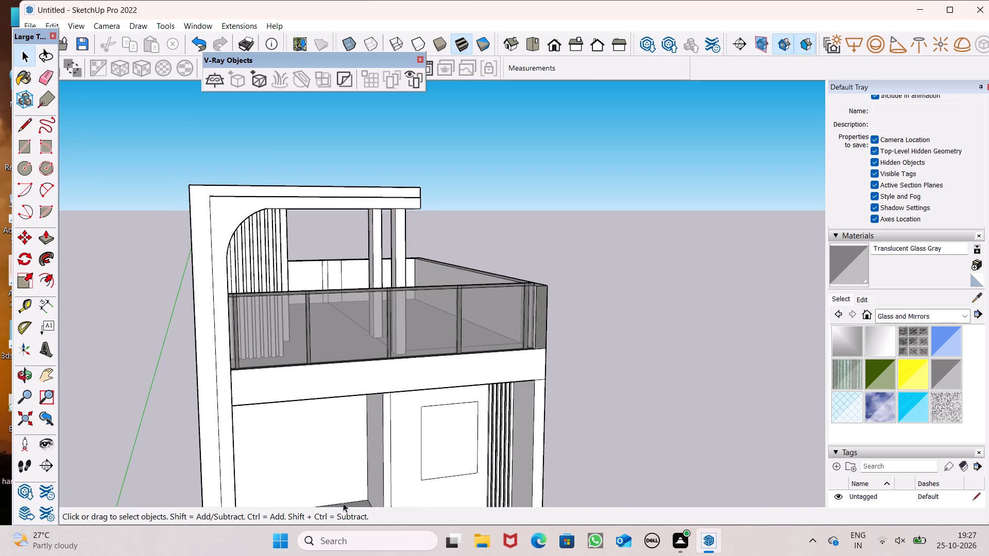
{"action": "scroll", "coordinate": [511, 301], "scroll_direction": "down", "scroll_amount": 8}
{"action": "middle_click_drag", "start_coordinate": [484, 414], "coordinate": [425, 390]}
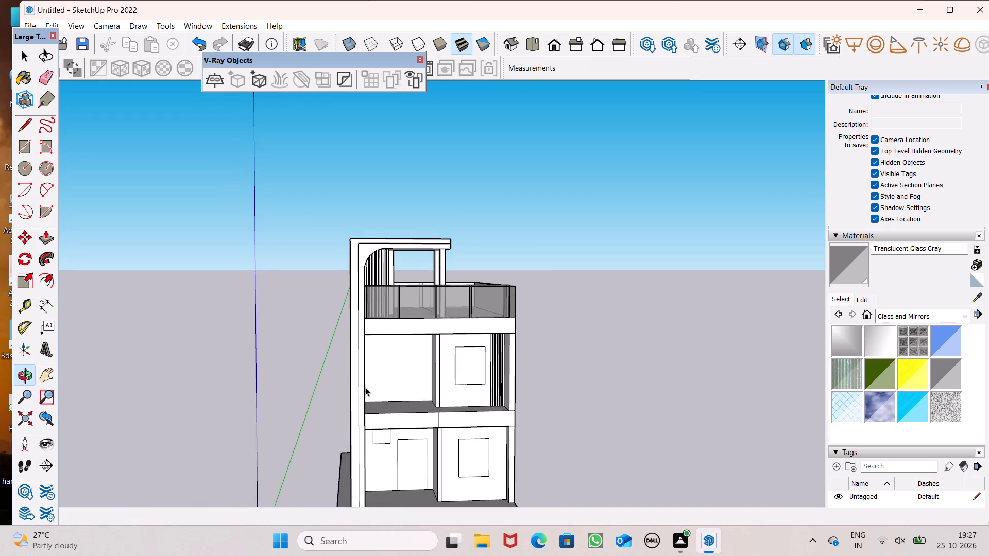
{"action": "scroll", "coordinate": [357, 391], "scroll_direction": "up", "scroll_amount": 2}
{"action": "middle_click_drag", "start_coordinate": [440, 409], "coordinate": [397, 382]}
{"action": "scroll", "coordinate": [413, 371], "scroll_direction": "up", "scroll_amount": 3}
{"action": "middle_click_drag", "start_coordinate": [417, 381], "coordinate": [421, 378]}
{"action": "scroll", "coordinate": [412, 353], "scroll_direction": "up", "scroll_amount": 3}
{"action": "middle_click_drag", "start_coordinate": [436, 383], "coordinate": [449, 376]}
{"action": "scroll", "coordinate": [445, 368], "scroll_direction": "up", "scroll_amount": 2}
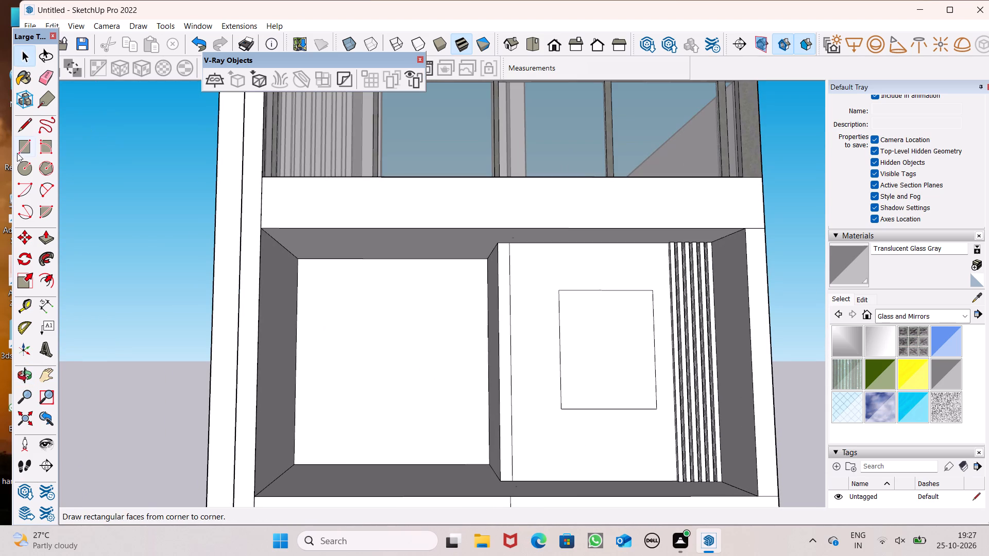
{"action": "left_click", "coordinate": [21, 148]}
{"action": "scroll", "coordinate": [315, 254], "scroll_direction": "up", "scroll_amount": 3}
{"action": "scroll", "coordinate": [371, 267], "scroll_direction": "down", "scroll_amount": 4}
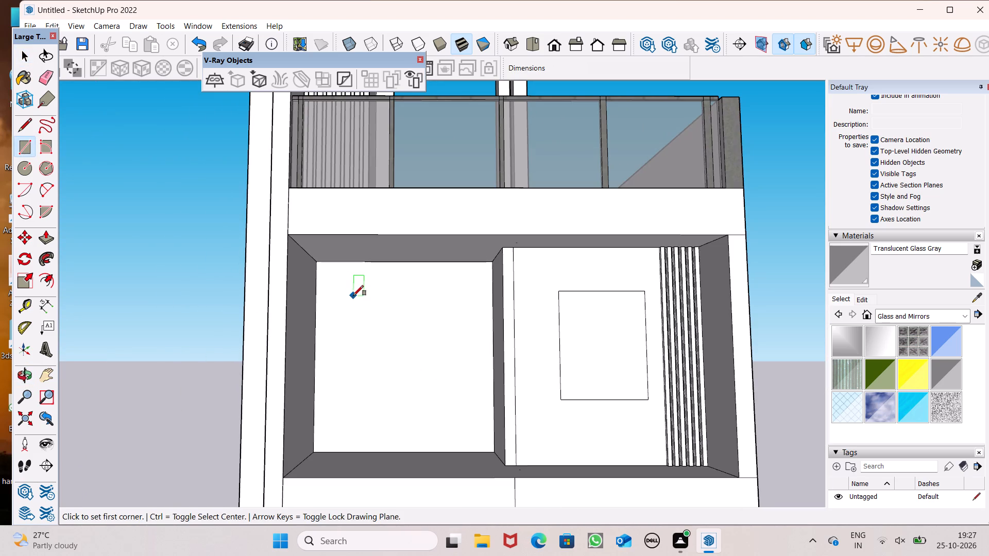
{"action": "left_click", "coordinate": [348, 289]}
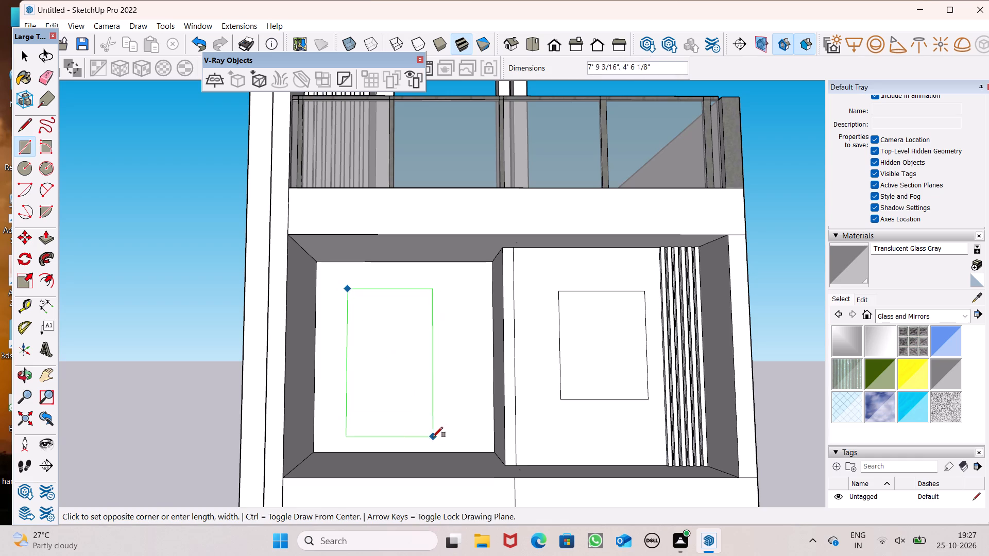
{"action": "scroll", "coordinate": [454, 448], "scroll_direction": "up", "scroll_amount": 6}
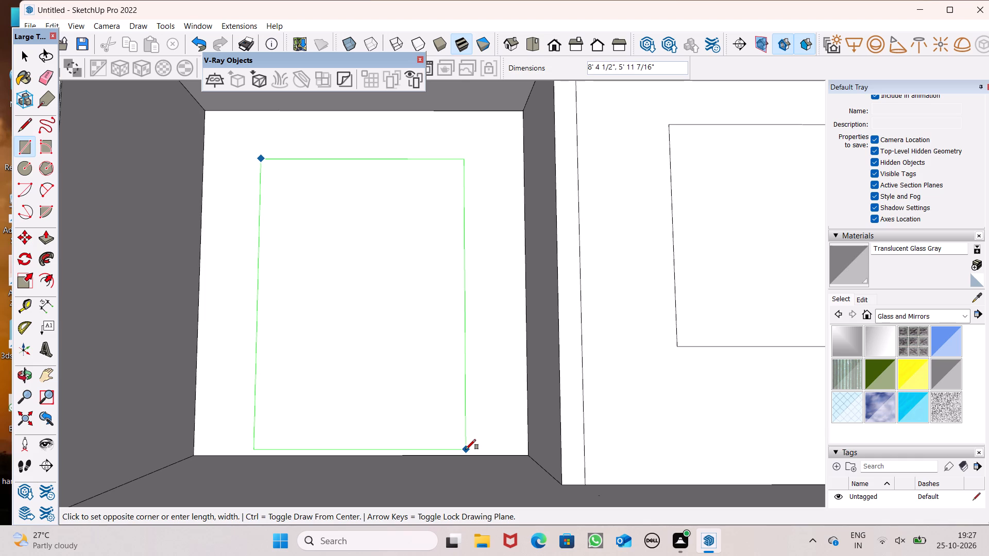
{"action": "left_click", "coordinate": [465, 449]}
{"action": "key", "text": "space"}
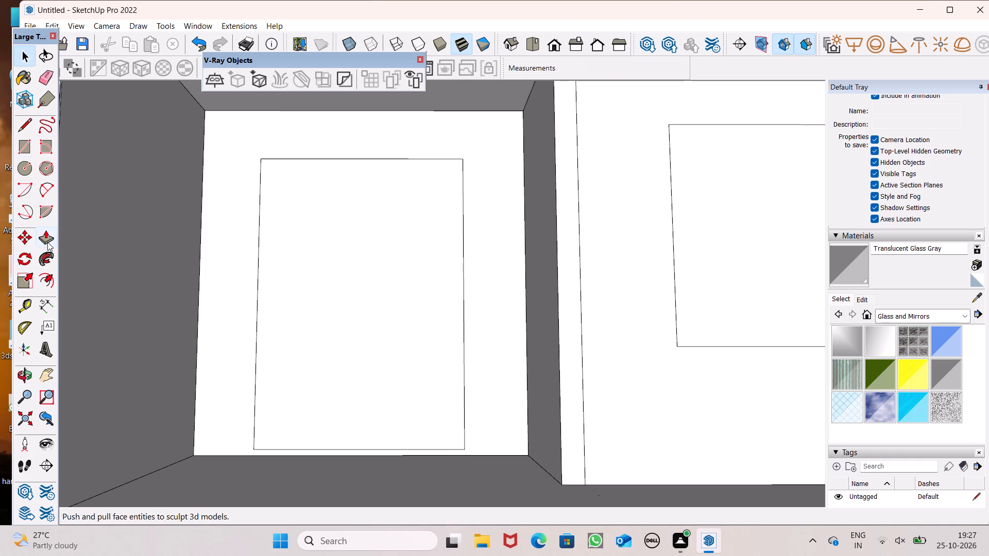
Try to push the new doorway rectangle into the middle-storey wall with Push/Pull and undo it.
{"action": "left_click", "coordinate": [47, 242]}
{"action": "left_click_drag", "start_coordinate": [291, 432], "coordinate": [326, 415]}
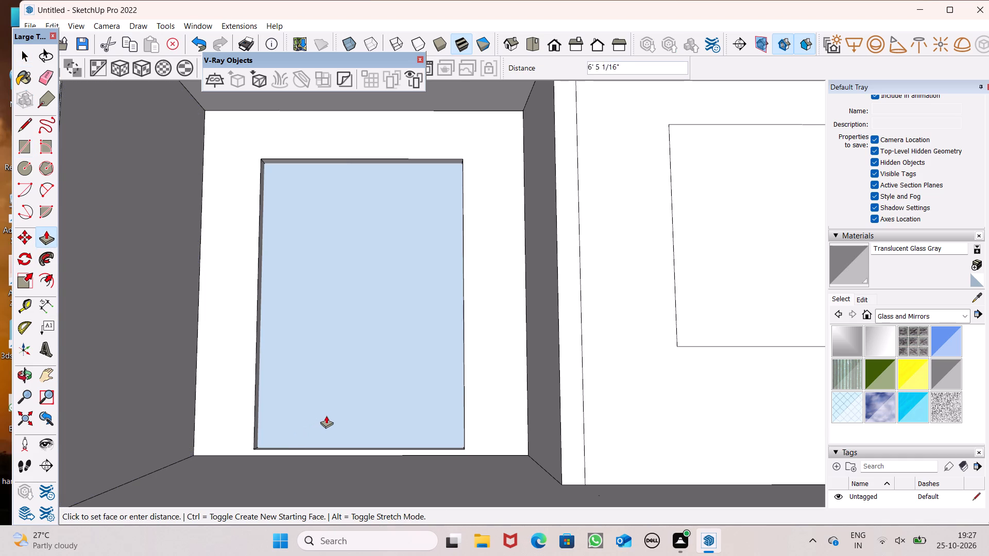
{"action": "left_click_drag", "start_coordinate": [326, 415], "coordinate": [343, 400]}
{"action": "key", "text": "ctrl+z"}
Push the doorway rectangle inward through the middle-storey wall to cut an opening.
{"action": "scroll", "coordinate": [363, 409], "scroll_direction": "down", "scroll_amount": 4}
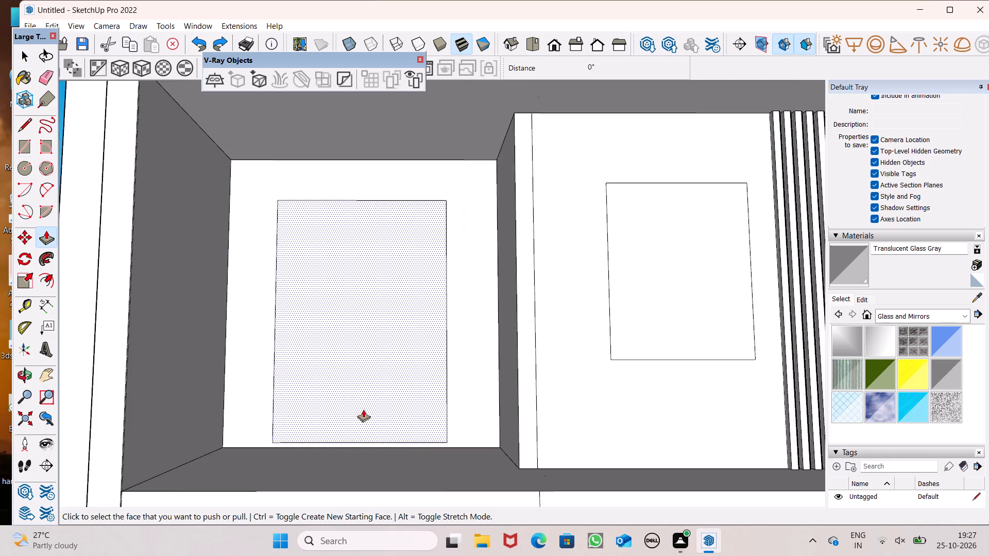
{"action": "middle_click_drag", "start_coordinate": [363, 409], "coordinate": [363, 451]}
{"action": "scroll", "coordinate": [363, 443], "scroll_direction": "up", "scroll_amount": 5}
{"action": "left_click_drag", "start_coordinate": [285, 429], "coordinate": [323, 412]}
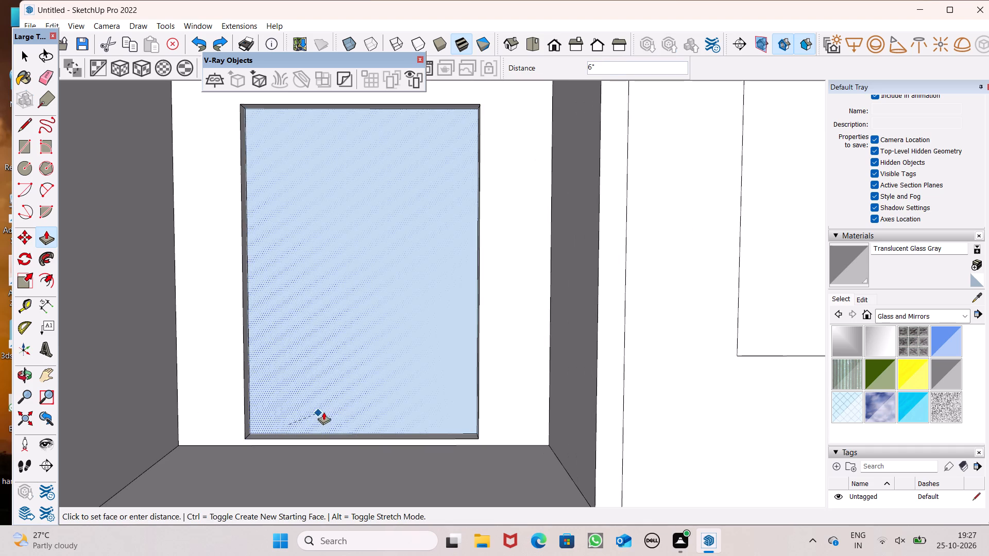
{"action": "left_click_drag", "start_coordinate": [323, 412], "coordinate": [387, 410]}
{"action": "scroll", "coordinate": [377, 391], "scroll_direction": "down", "scroll_amount": 4}
{"action": "middle_click_drag", "start_coordinate": [367, 411], "coordinate": [350, 426]}
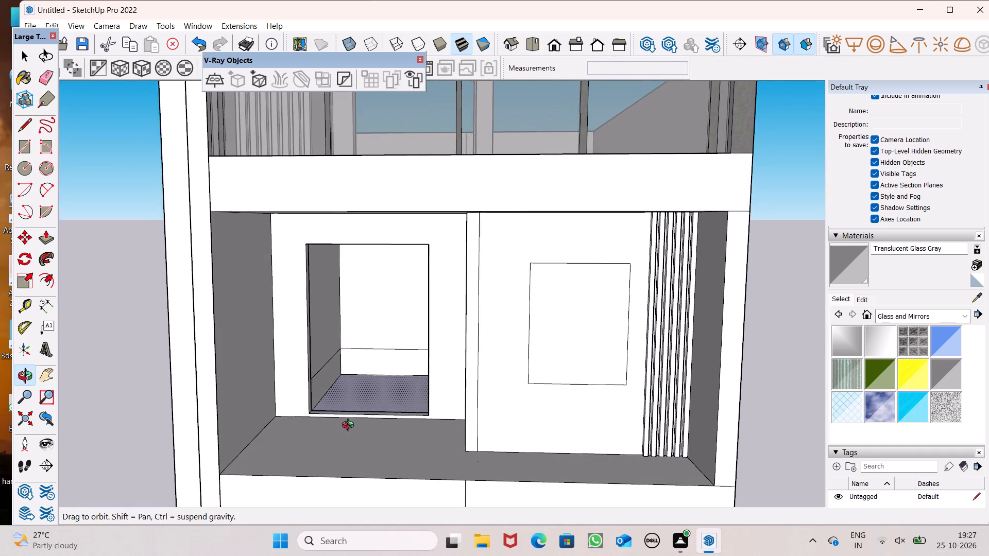
{"action": "middle_click_drag", "start_coordinate": [350, 426], "coordinate": [352, 426]}
{"action": "key", "text": "space"}
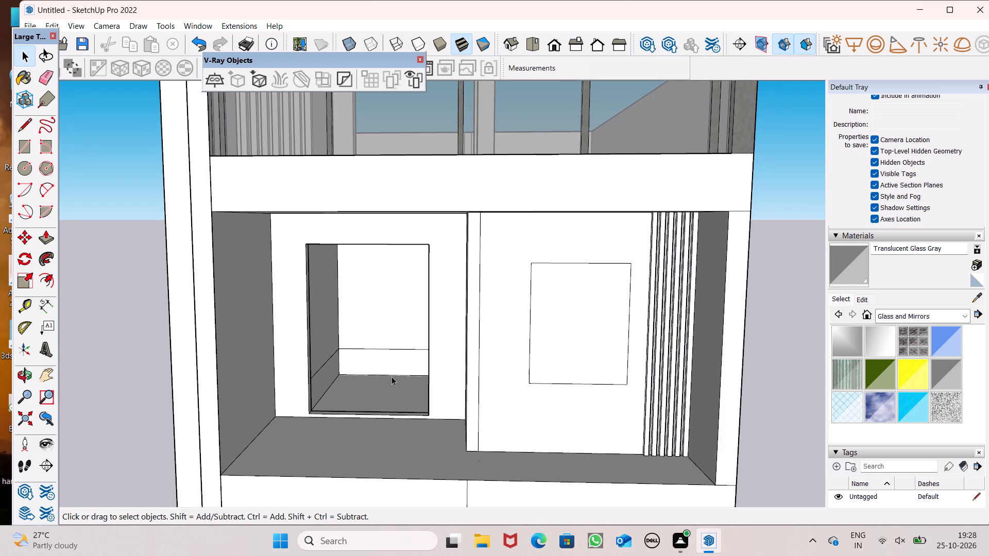
Push the ground-floor door rectangle and the small window rectangle beside it 1' 9 3/8" through the wall.
{"action": "scroll", "coordinate": [391, 376], "scroll_direction": "down", "scroll_amount": 4}
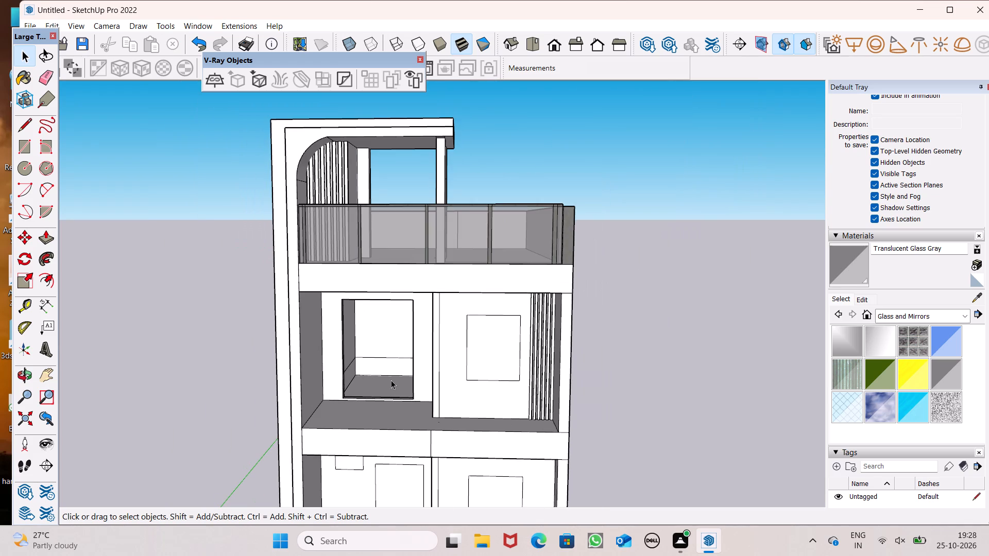
{"action": "scroll", "coordinate": [414, 376], "scroll_direction": "down", "scroll_amount": 6}
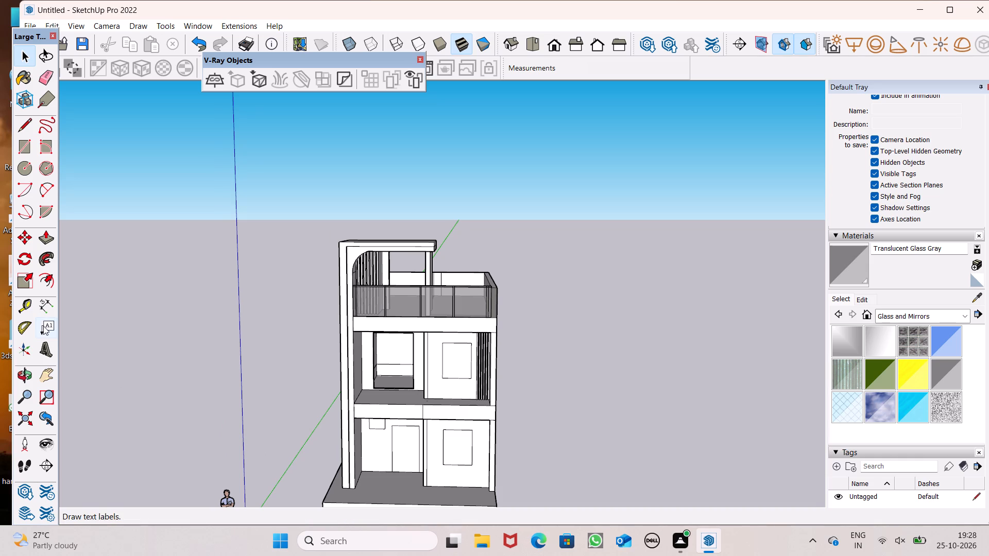
{"action": "left_click", "coordinate": [39, 237]}
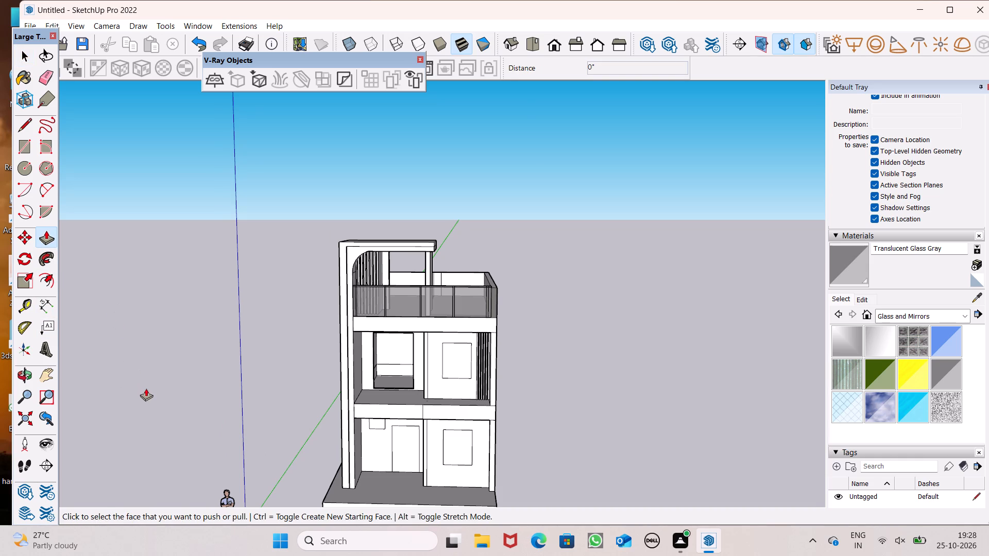
{"action": "scroll", "coordinate": [261, 357], "scroll_direction": "up", "scroll_amount": 2}
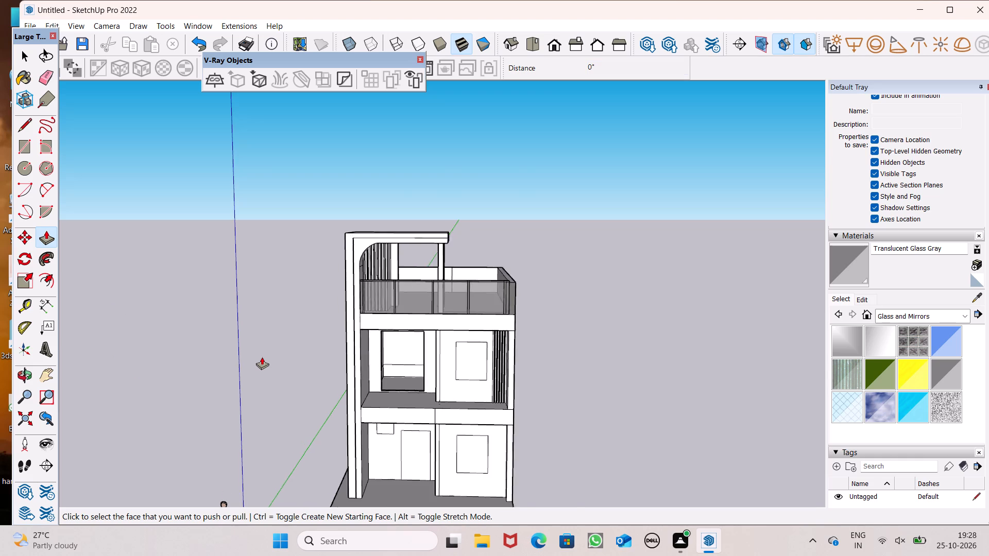
{"action": "scroll", "coordinate": [262, 357], "scroll_direction": "up", "scroll_amount": 3}
{"action": "scroll", "coordinate": [260, 272], "scroll_direction": "down", "scroll_amount": 4}
{"action": "scroll", "coordinate": [223, 224], "scroll_direction": "down", "scroll_amount": 2}
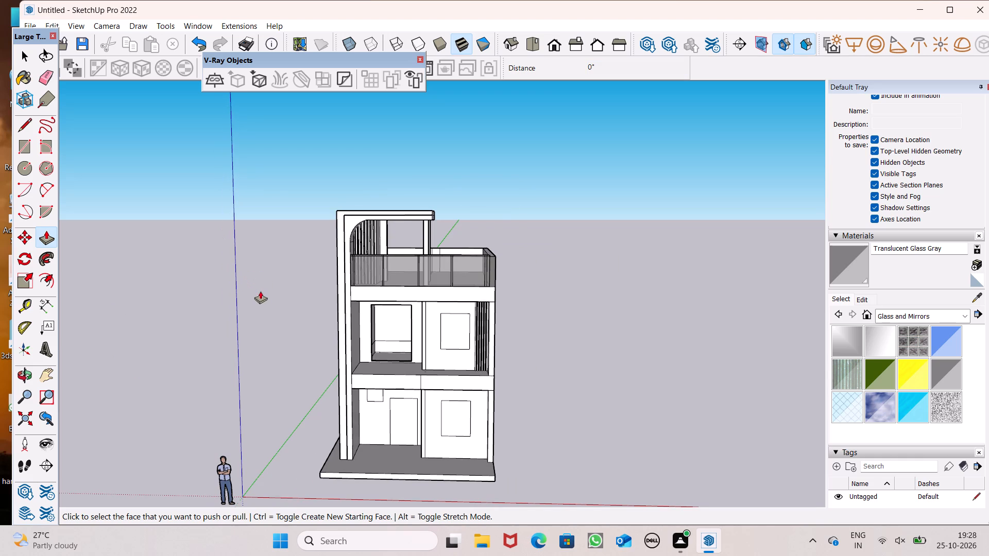
{"action": "scroll", "coordinate": [372, 314], "scroll_direction": "up", "scroll_amount": 6}
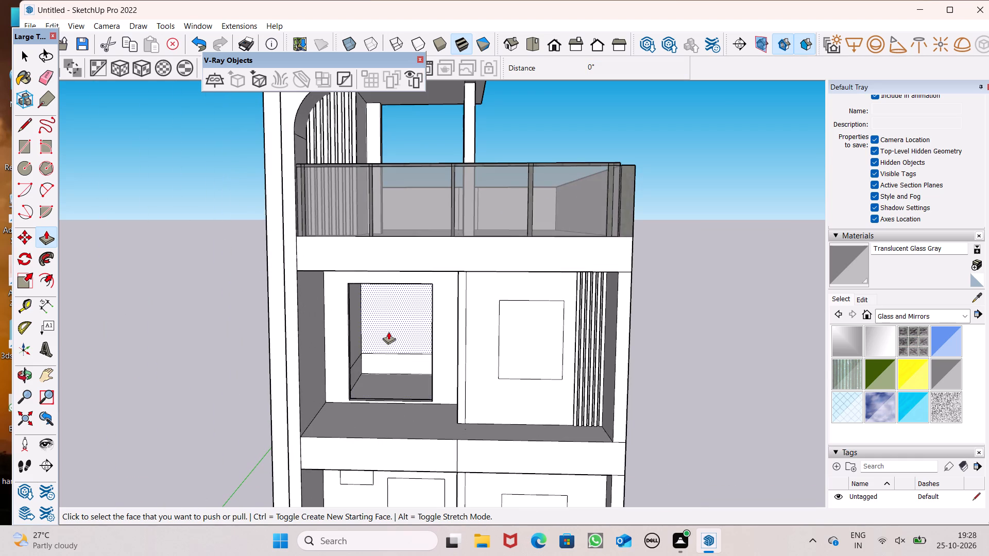
{"action": "scroll", "coordinate": [409, 315], "scroll_direction": "down", "scroll_amount": 6}
{"action": "scroll", "coordinate": [401, 415], "scroll_direction": "up", "scroll_amount": 7}
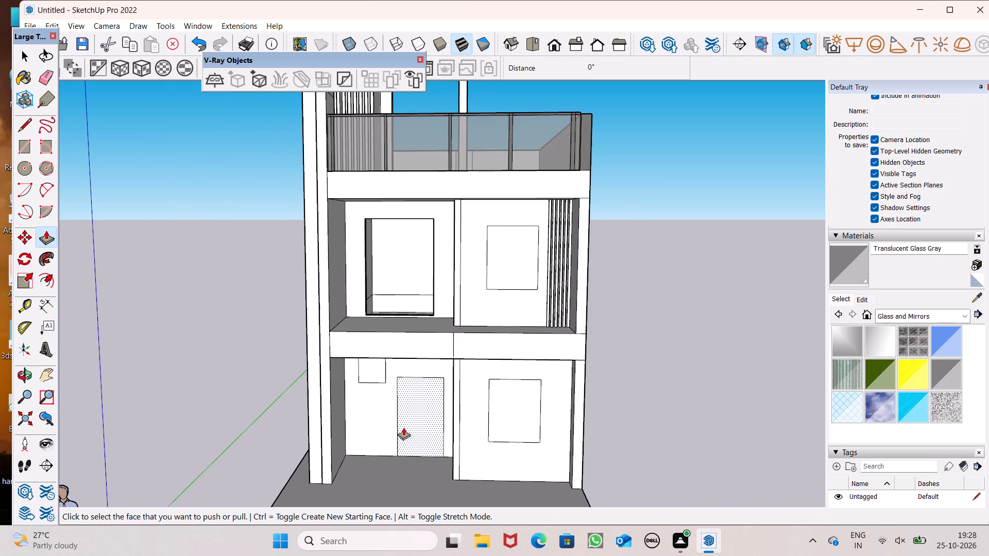
{"action": "left_click_drag", "start_coordinate": [405, 461], "coordinate": [434, 445]}
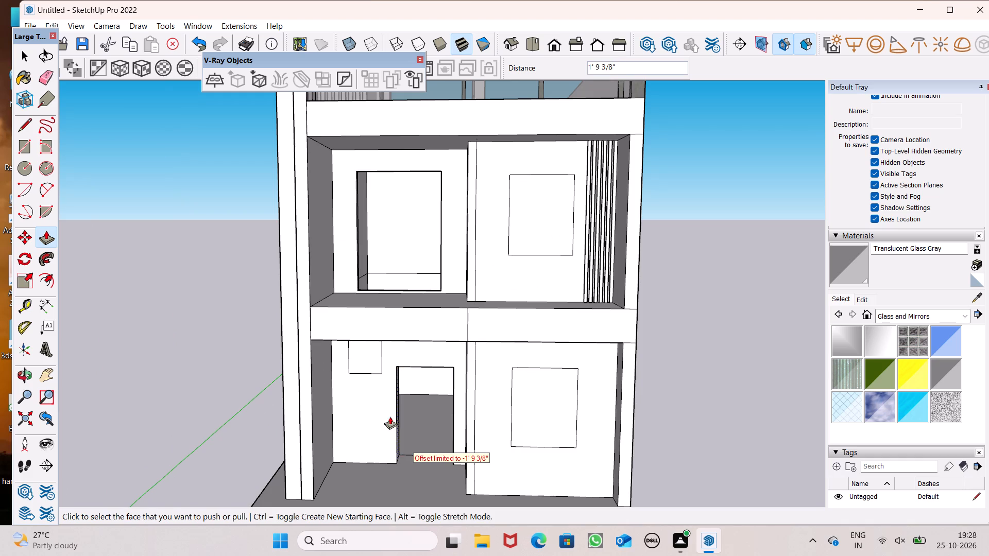
{"action": "left_click_drag", "start_coordinate": [355, 368], "coordinate": [374, 359]}
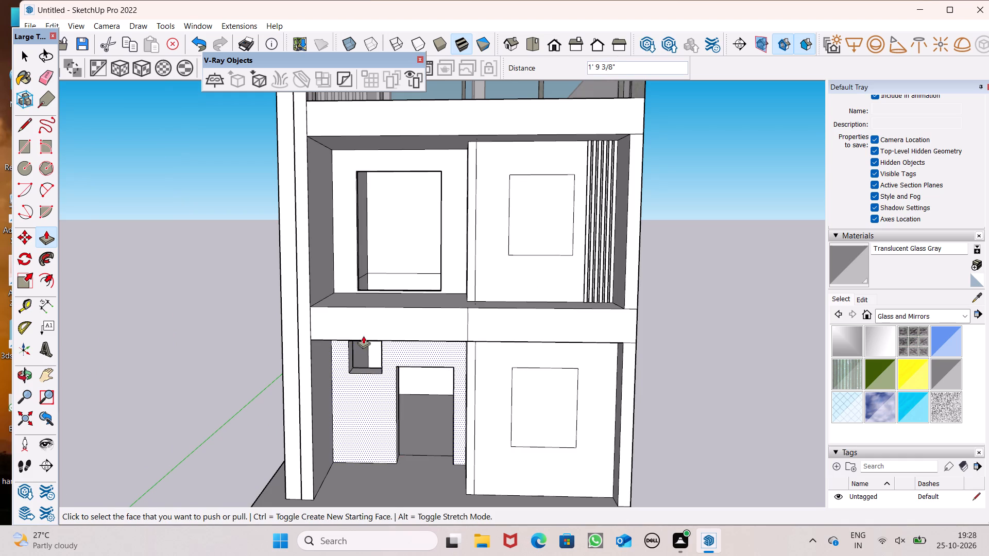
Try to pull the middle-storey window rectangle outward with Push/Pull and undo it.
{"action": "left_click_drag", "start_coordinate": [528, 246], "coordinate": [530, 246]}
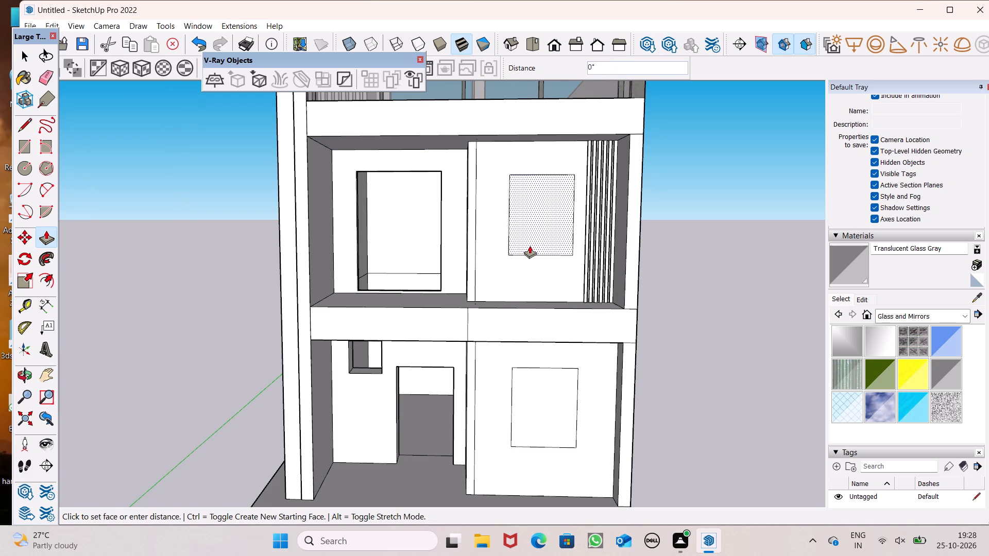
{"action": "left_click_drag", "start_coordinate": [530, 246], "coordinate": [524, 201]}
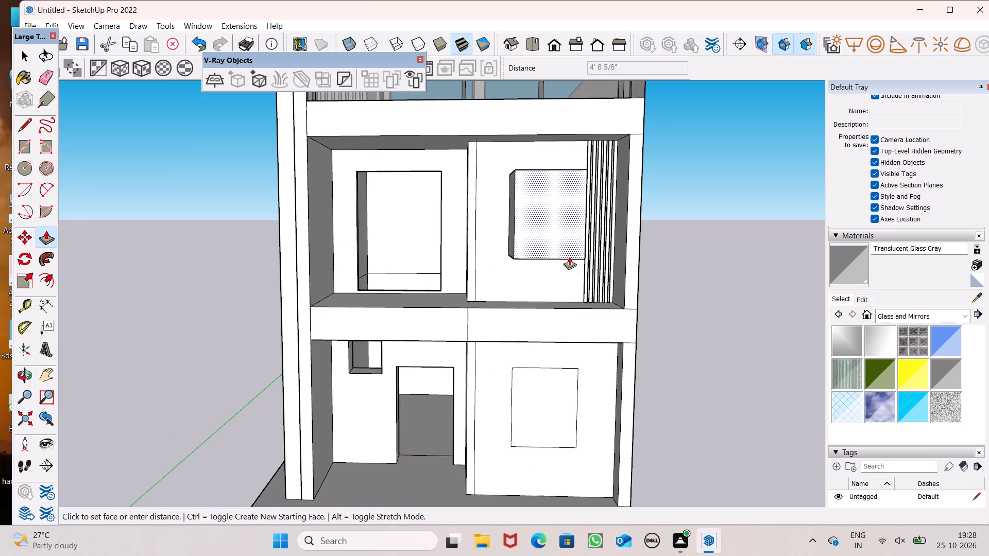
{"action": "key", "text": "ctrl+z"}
Push the middle-storey window rectangle beside the vertical slats 1' 8 5/8" into the wall.
{"action": "middle_click_drag", "start_coordinate": [621, 260], "coordinate": [579, 326]}
{"action": "scroll", "coordinate": [579, 326], "scroll_direction": "up", "scroll_amount": 8}
{"action": "left_click_drag", "start_coordinate": [446, 259], "coordinate": [454, 256]}
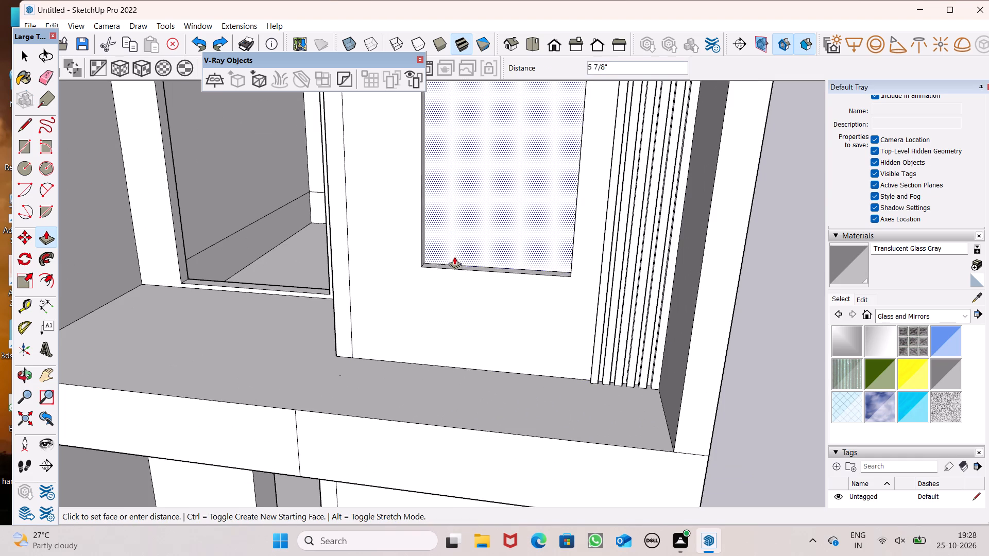
{"action": "left_click_drag", "start_coordinate": [454, 256], "coordinate": [487, 255]}
{"action": "scroll", "coordinate": [539, 185], "scroll_direction": "down", "scroll_amount": 2}
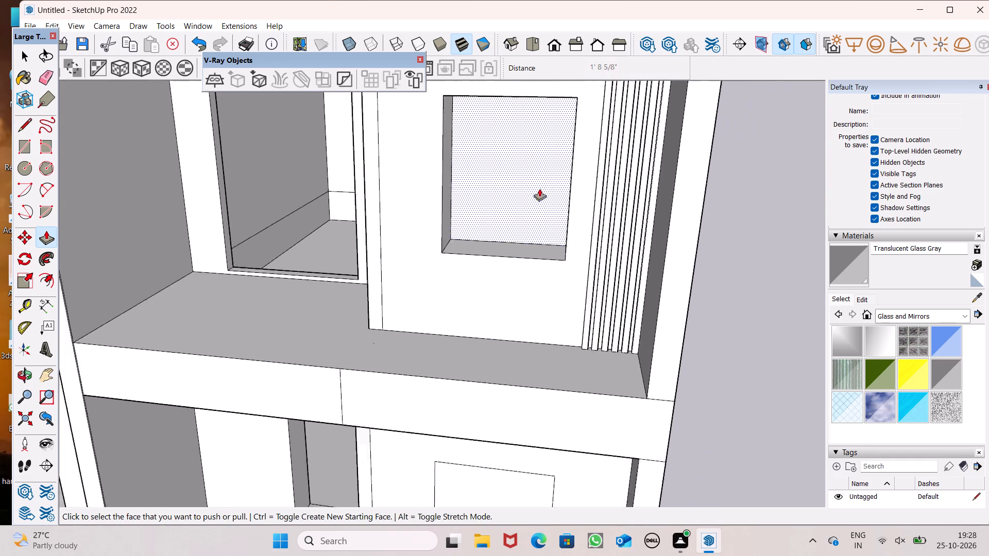
Push the large ground-floor window rectangle inward through the wall to cut its opening.
{"action": "scroll", "coordinate": [539, 188], "scroll_direction": "down", "scroll_amount": 3}
{"action": "scroll", "coordinate": [515, 269], "scroll_direction": "up", "scroll_amount": 1}
{"action": "middle_click_drag", "start_coordinate": [515, 270], "coordinate": [536, 229]}
{"action": "scroll", "coordinate": [506, 273], "scroll_direction": "down", "scroll_amount": 5}
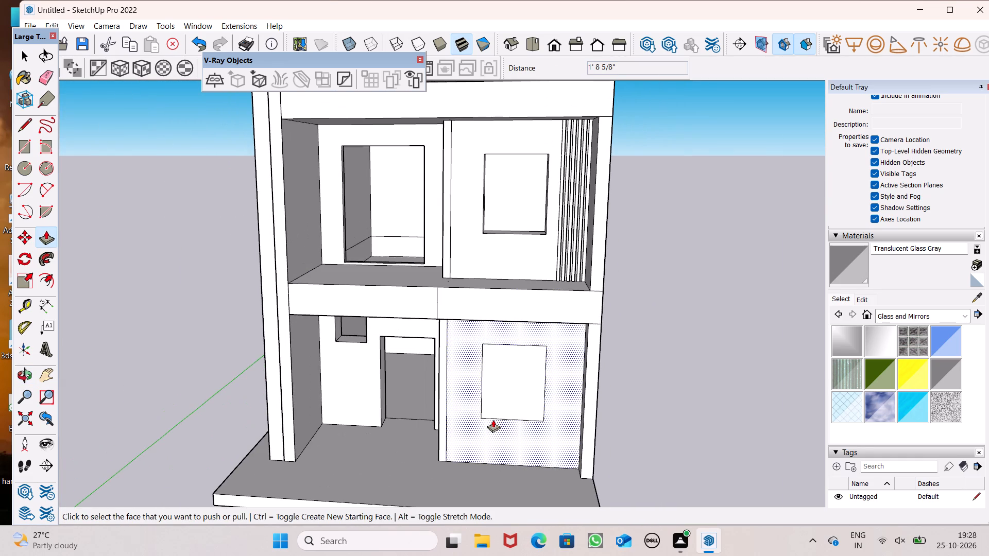
{"action": "left_click_drag", "start_coordinate": [493, 419], "coordinate": [534, 392]}
{"action": "scroll", "coordinate": [545, 334], "scroll_direction": "down", "scroll_amount": 1}
{"action": "key", "text": "space"}
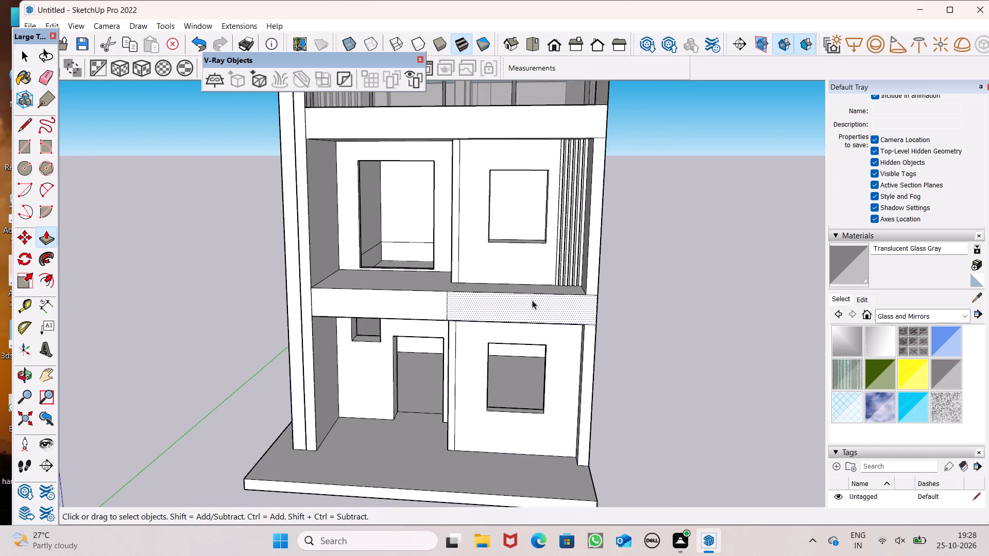
{"action": "scroll", "coordinate": [532, 300], "scroll_direction": "down", "scroll_amount": 4}
{"action": "middle_click_drag", "start_coordinate": [536, 305], "coordinate": [556, 249]}
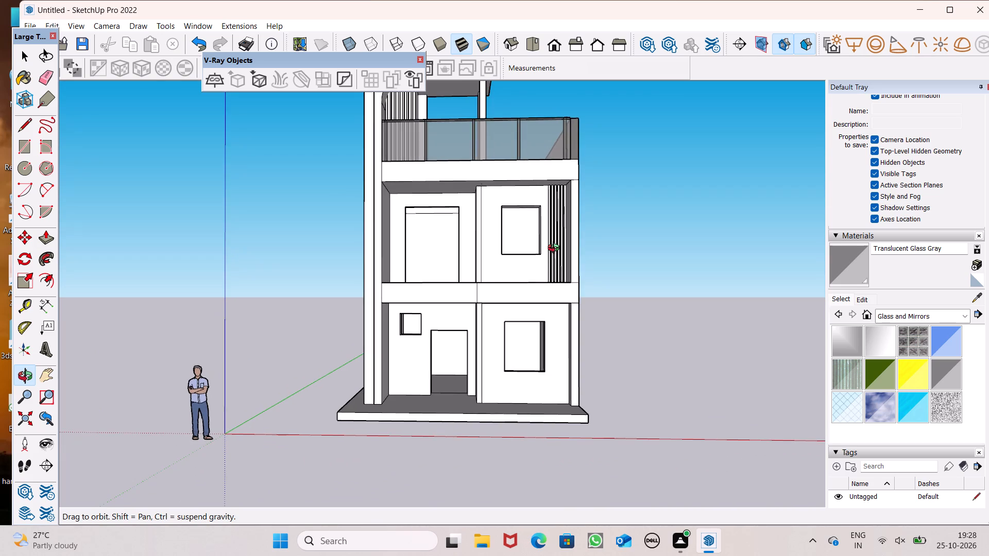
Examine the house front from several angles to check the door and window openings on the ground and middle storeys.
{"action": "middle_click_drag", "start_coordinate": [556, 249], "coordinate": [552, 252]}
{"action": "scroll", "coordinate": [551, 251], "scroll_direction": "down", "scroll_amount": 3}
{"action": "middle_click_drag", "start_coordinate": [541, 306], "coordinate": [536, 315]}
{"action": "scroll", "coordinate": [541, 308], "scroll_direction": "up", "scroll_amount": 1}
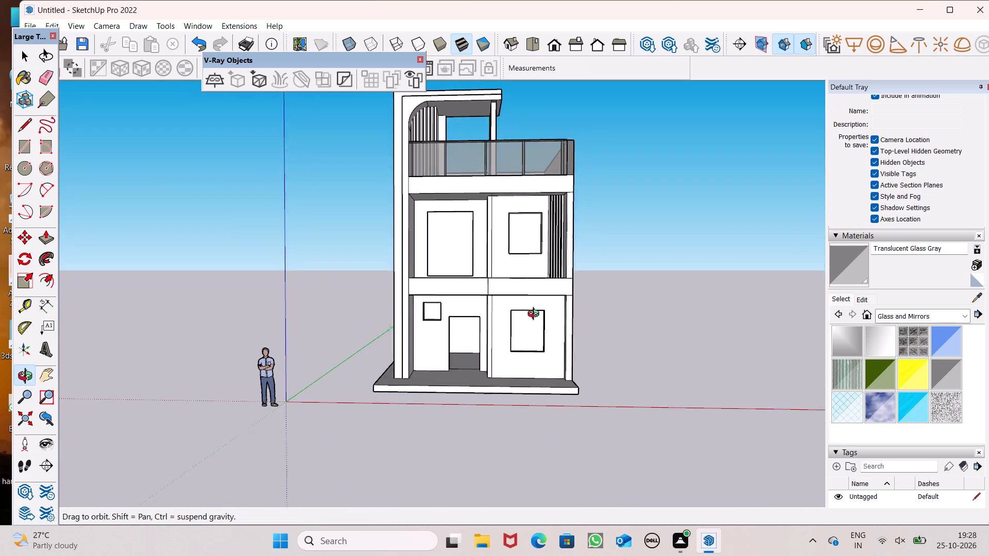
{"action": "middle_click_drag", "start_coordinate": [536, 315], "coordinate": [551, 347]}
{"action": "scroll", "coordinate": [573, 329], "scroll_direction": "down", "scroll_amount": 1}
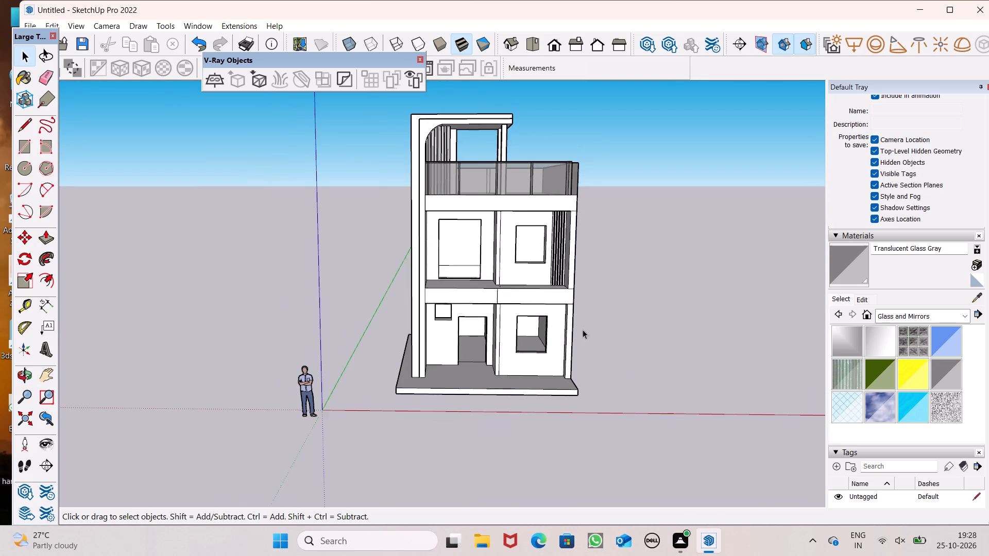
{"action": "middle_click_drag", "start_coordinate": [609, 338], "coordinate": [565, 374]}
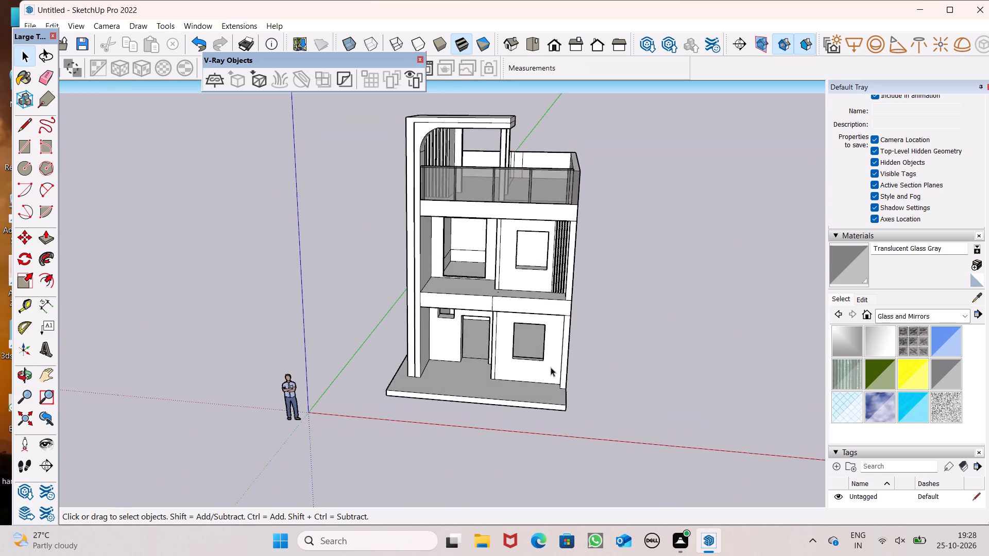
{"action": "scroll", "coordinate": [550, 367], "scroll_direction": "up", "scroll_amount": 5}
{"action": "scroll", "coordinate": [547, 376], "scroll_direction": "down", "scroll_amount": 3}
{"action": "scroll", "coordinate": [591, 380], "scroll_direction": "up", "scroll_amount": 1}
{"action": "scroll", "coordinate": [587, 369], "scroll_direction": "down", "scroll_amount": 1}
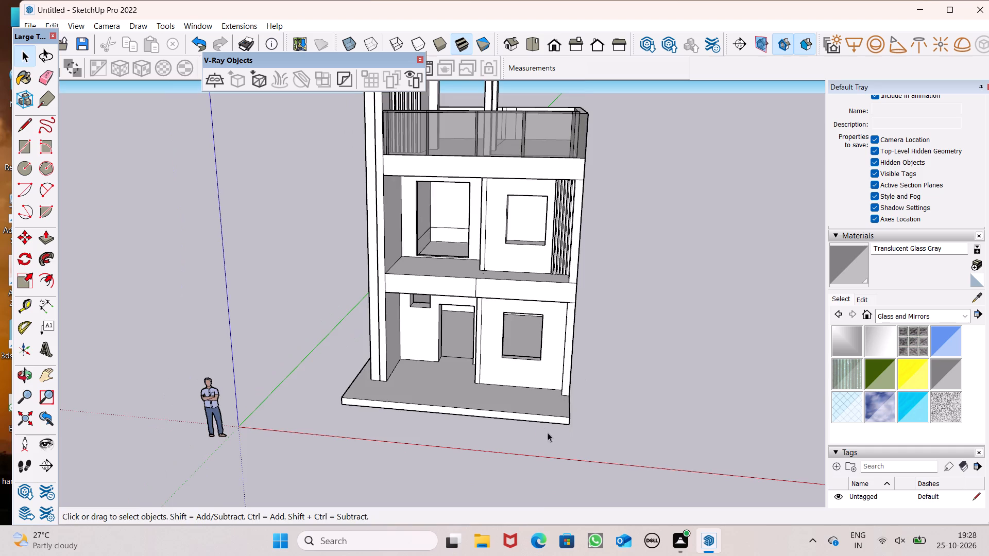
Pull the narrow wall strip between the ground-floor door and large window outward to align with the corner column, undoing any extra pull.
{"action": "middle_click_drag", "start_coordinate": [548, 433], "coordinate": [544, 518]}
{"action": "scroll", "coordinate": [548, 433], "scroll_direction": "up", "scroll_amount": 1}
{"action": "scroll", "coordinate": [415, 457], "scroll_direction": "up", "scroll_amount": 7}
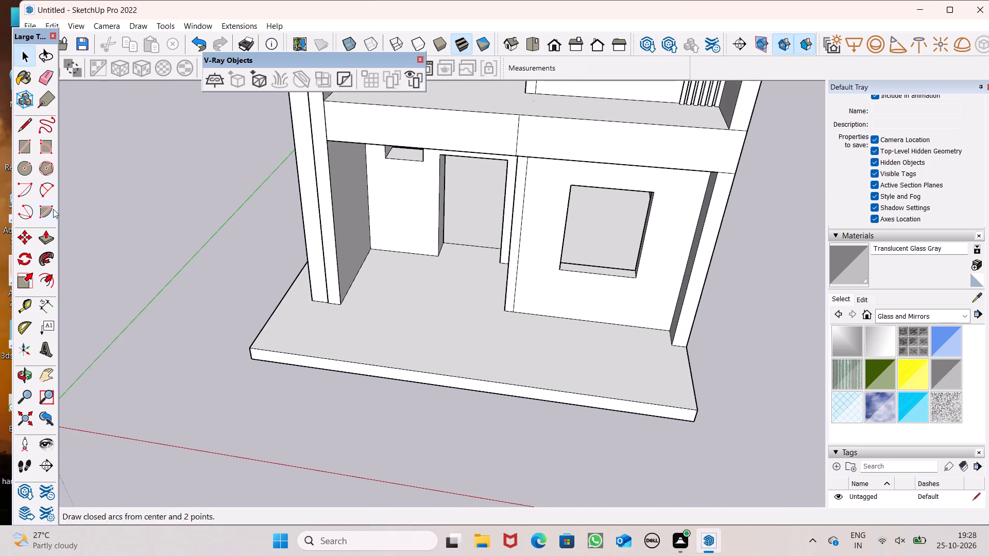
{"action": "left_click", "coordinate": [49, 234]}
{"action": "scroll", "coordinate": [343, 244], "scroll_direction": "up", "scroll_amount": 4}
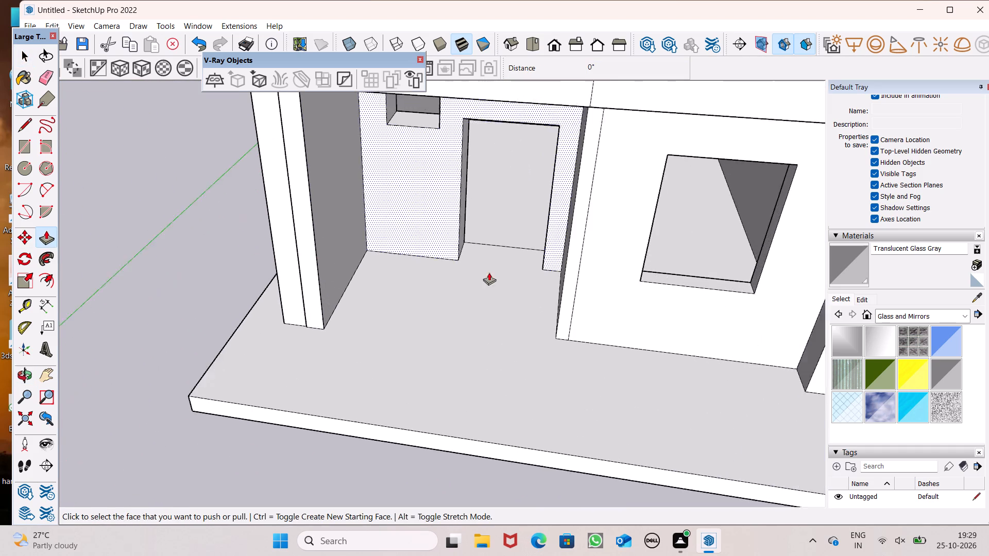
{"action": "scroll", "coordinate": [497, 312], "scroll_direction": "down", "scroll_amount": 4}
{"action": "scroll", "coordinate": [532, 314], "scroll_direction": "up", "scroll_amount": 3}
{"action": "left_click_drag", "start_coordinate": [556, 334], "coordinate": [557, 355]}
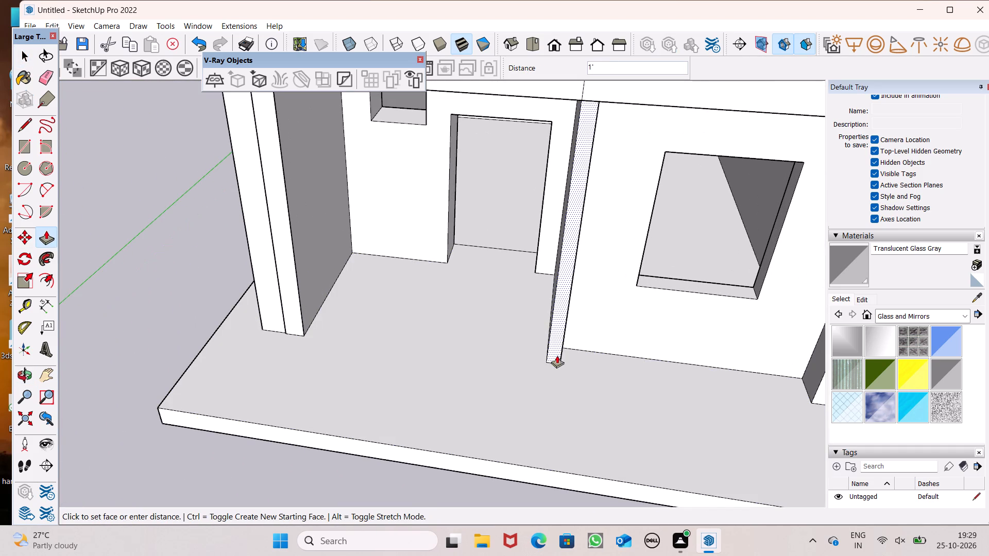
{"action": "left_click_drag", "start_coordinate": [557, 355], "coordinate": [812, 393]}
{"action": "left_click_drag", "start_coordinate": [812, 393], "coordinate": [812, 401]}
{"action": "scroll", "coordinate": [578, 396], "scroll_direction": "down", "scroll_amount": 5}
{"action": "key", "text": "ctrl+z"}
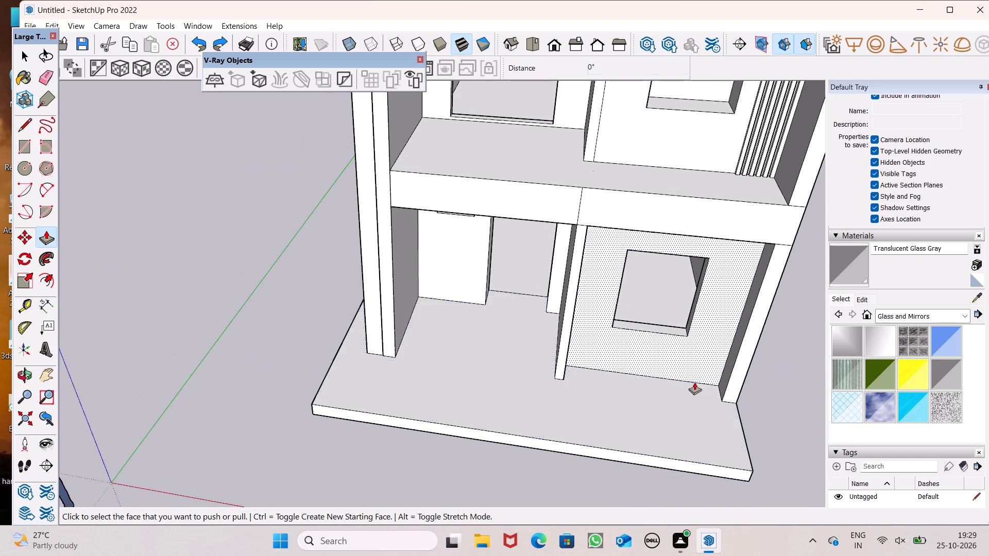
{"action": "key", "text": "space"}
{"action": "scroll", "coordinate": [489, 374], "scroll_direction": "down", "scroll_amount": 2}
{"action": "middle_click_drag", "start_coordinate": [526, 379], "coordinate": [524, 345]}
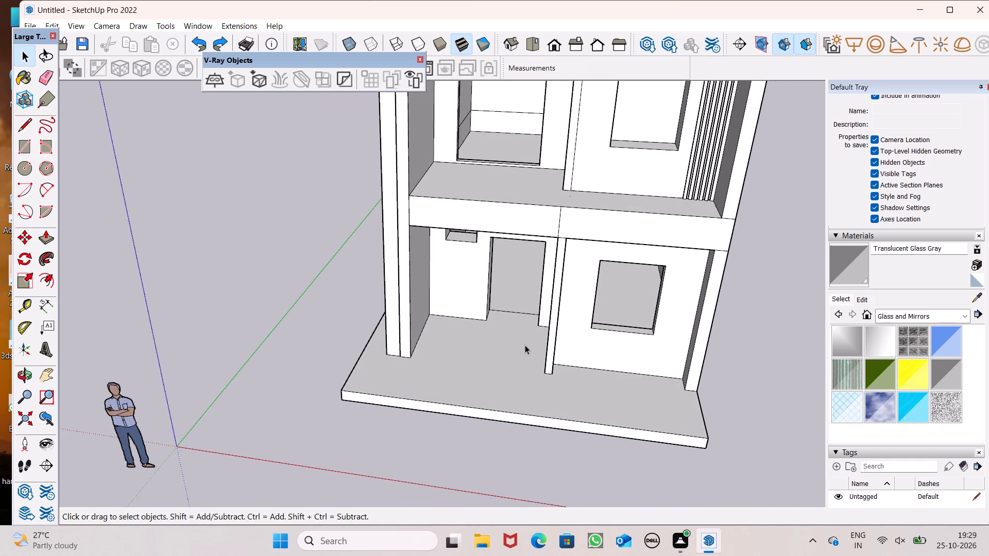
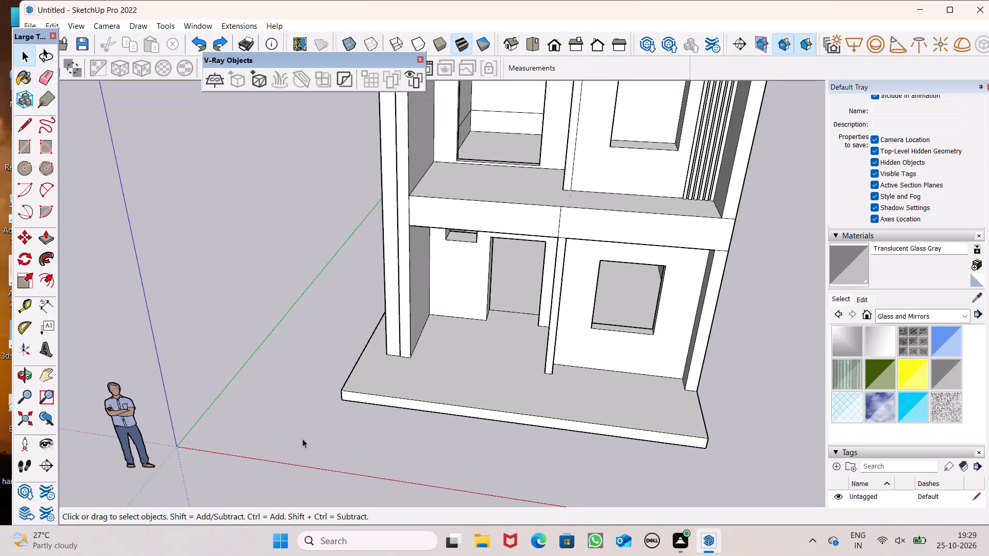
Examine the whole house front from low and raised angles to check the openings and wall strips.
{"action": "scroll", "coordinate": [344, 360], "scroll_direction": "down", "scroll_amount": 2}
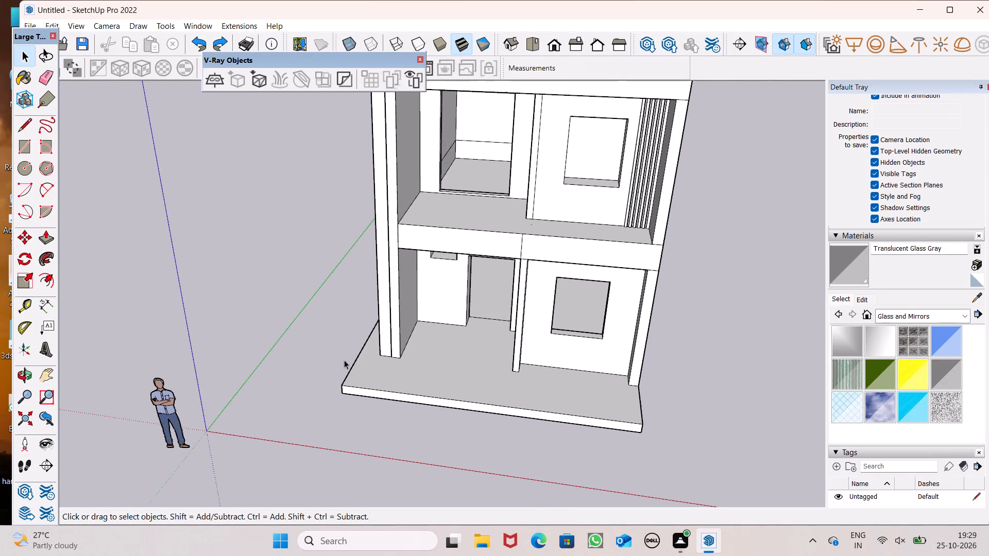
{"action": "scroll", "coordinate": [473, 349], "scroll_direction": "down", "scroll_amount": 1}
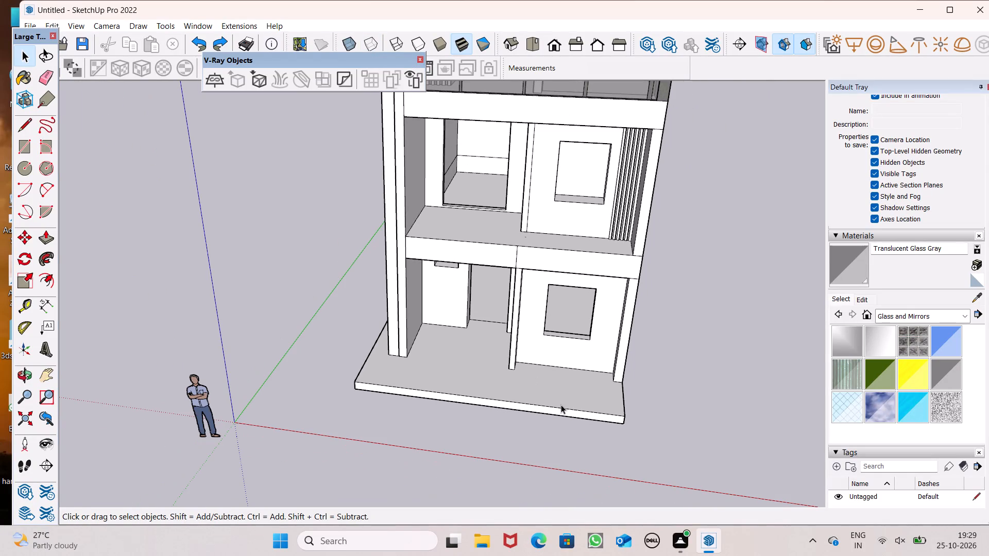
{"action": "scroll", "coordinate": [621, 361], "scroll_direction": "down", "scroll_amount": 6}
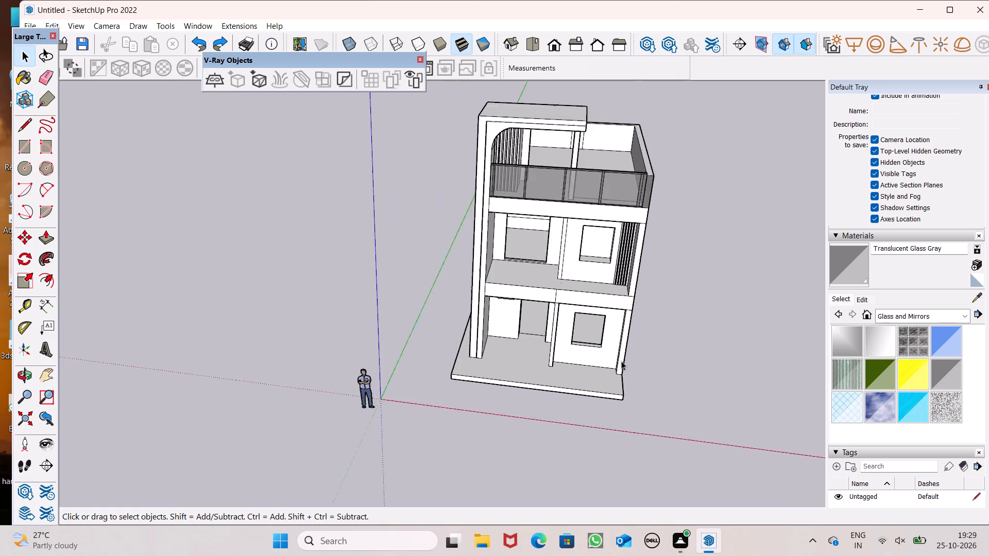
{"action": "middle_click_drag", "start_coordinate": [577, 375], "coordinate": [617, 292]}
{"action": "scroll", "coordinate": [617, 292], "scroll_direction": "up", "scroll_amount": 6}
{"action": "scroll", "coordinate": [552, 321], "scroll_direction": "down", "scroll_amount": 2}
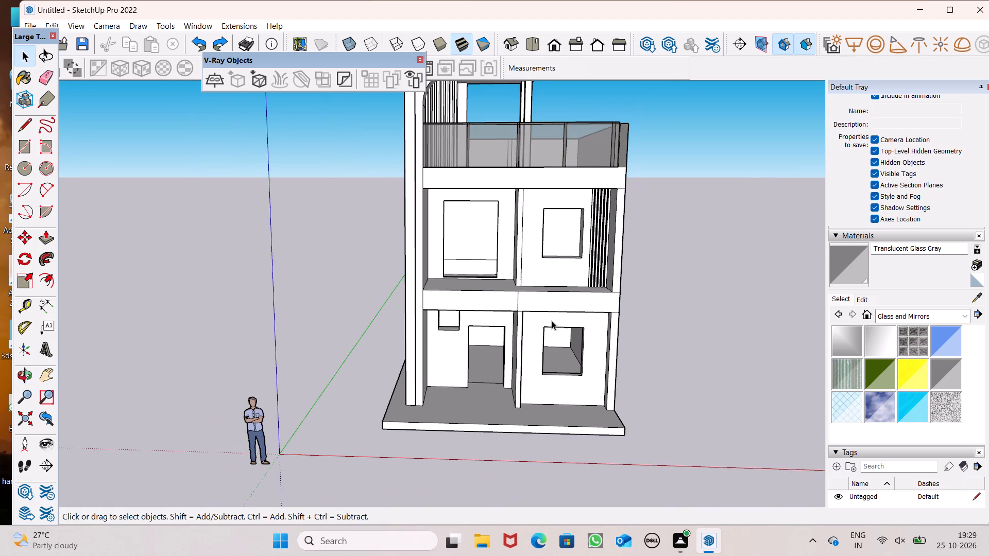
{"action": "middle_click_drag", "start_coordinate": [568, 367], "coordinate": [561, 366]}
{"action": "scroll", "coordinate": [548, 362], "scroll_direction": "down", "scroll_amount": 1}
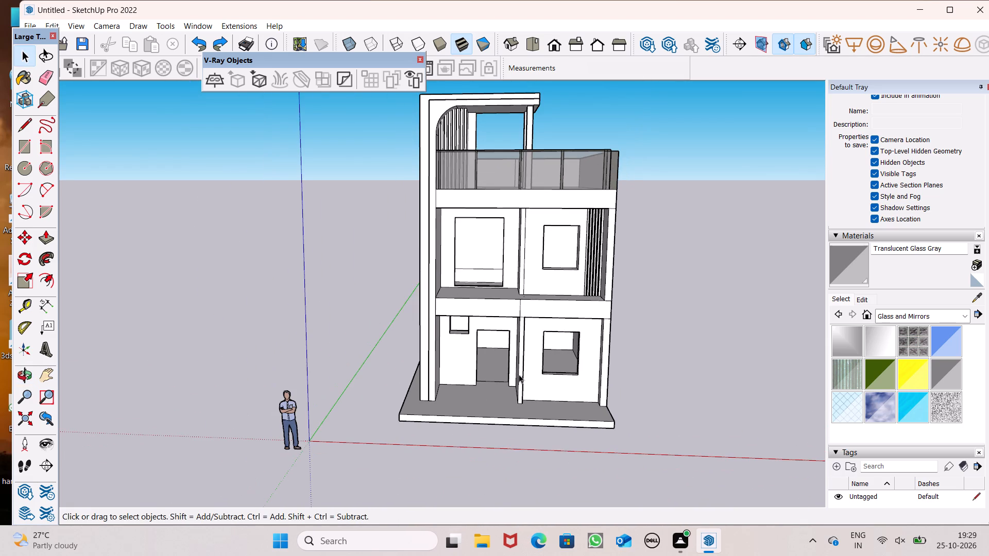
{"action": "middle_click_drag", "start_coordinate": [519, 374], "coordinate": [505, 328]}
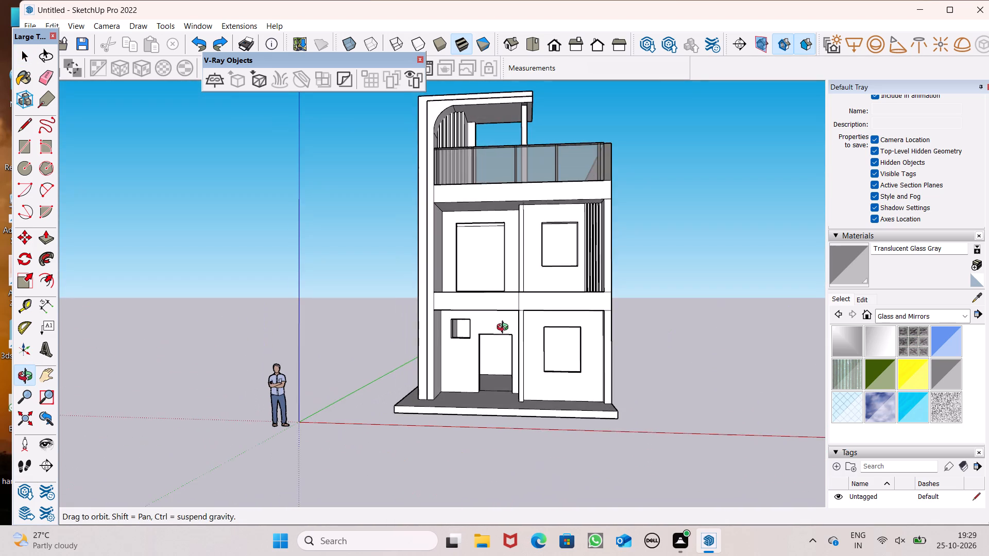
{"action": "middle_click_drag", "start_coordinate": [505, 328], "coordinate": [505, 330]}
{"action": "scroll", "coordinate": [493, 263], "scroll_direction": "down", "scroll_amount": 2}
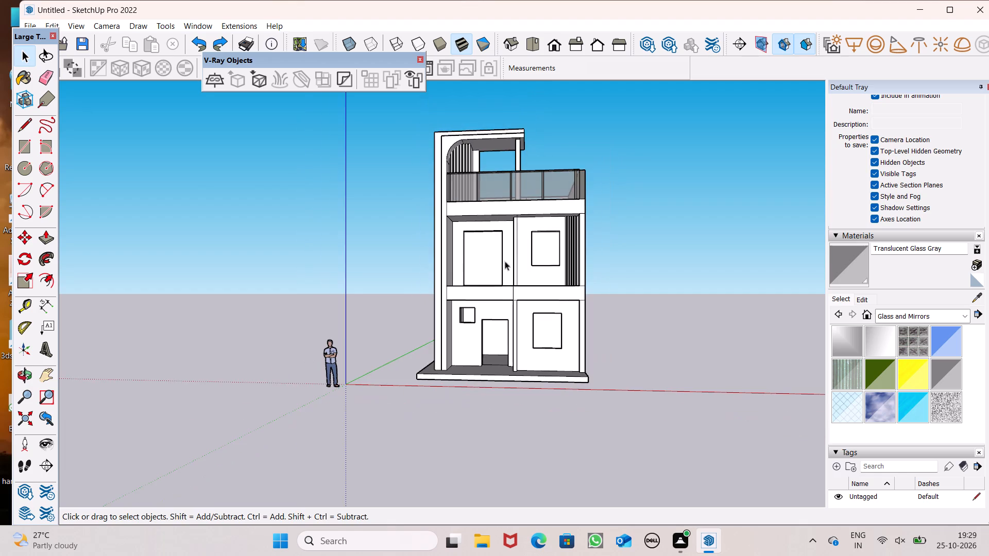
{"action": "middle_click_drag", "start_coordinate": [520, 249], "coordinate": [260, 447]}
Erase the stray vertical lines on the inner face of the rear roof parapet, near the corner and at mid-wall.
{"action": "scroll", "coordinate": [476, 322], "scroll_direction": "up", "scroll_amount": 1}
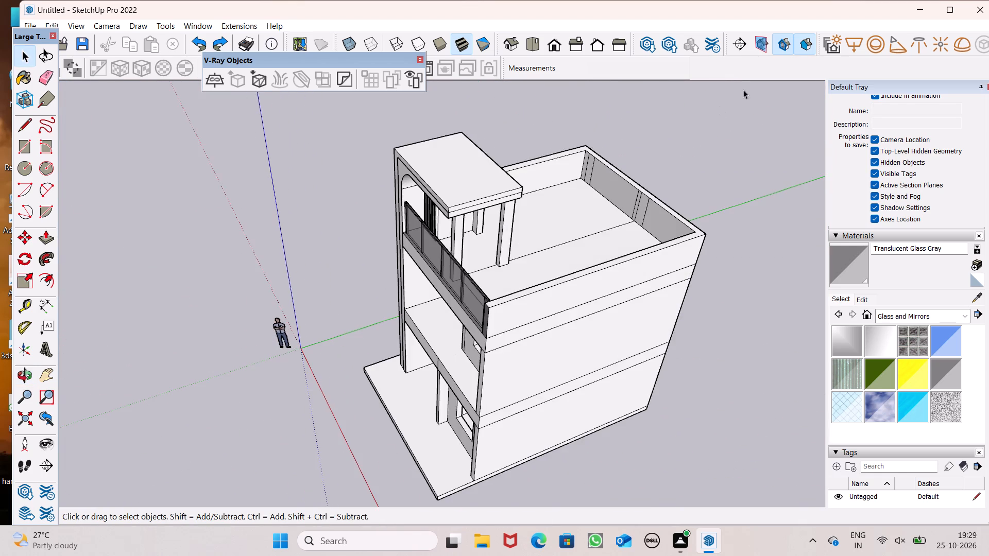
{"action": "scroll", "coordinate": [741, 97], "scroll_direction": "up", "scroll_amount": 2}
{"action": "middle_click_drag", "start_coordinate": [599, 242], "coordinate": [657, 241]}
{"action": "scroll", "coordinate": [657, 246], "scroll_direction": "up", "scroll_amount": 8}
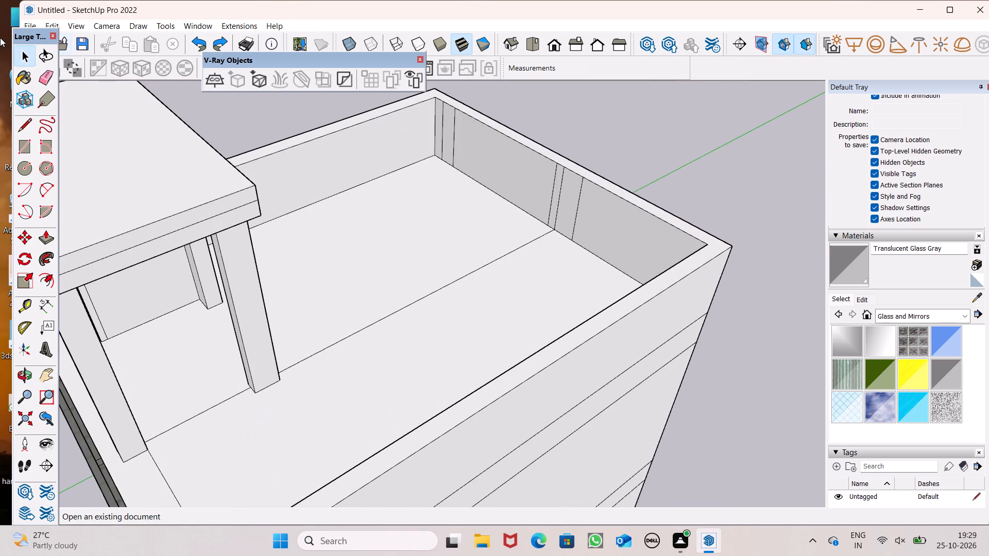
{"action": "left_click_drag", "start_coordinate": [38, 82], "coordinate": [44, 81]}
{"action": "scroll", "coordinate": [403, 109], "scroll_direction": "up", "scroll_amount": 5}
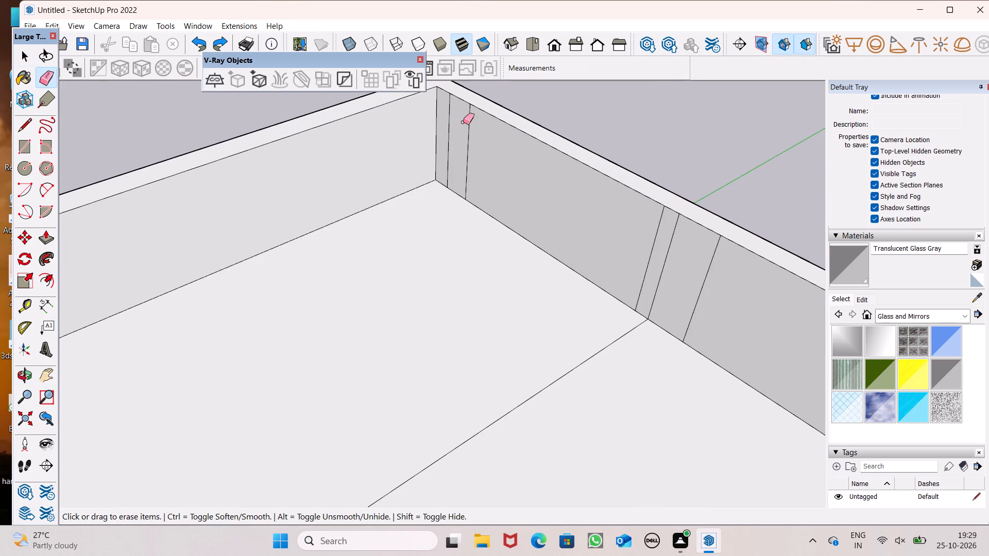
{"action": "left_click_drag", "start_coordinate": [467, 125], "coordinate": [476, 157]}
{"action": "scroll", "coordinate": [494, 164], "scroll_direction": "down", "scroll_amount": 2}
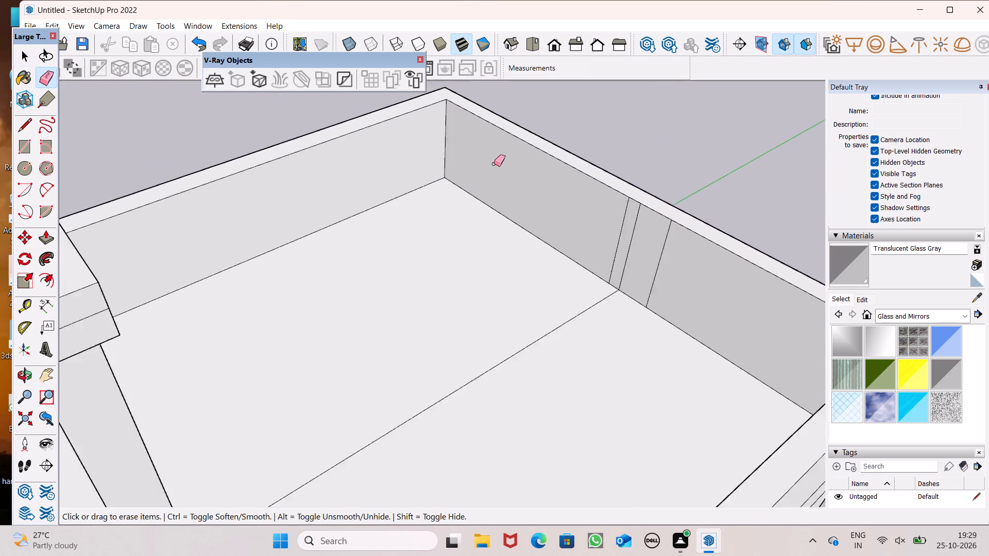
{"action": "scroll", "coordinate": [494, 164], "scroll_direction": "down", "scroll_amount": 1}
{"action": "scroll", "coordinate": [661, 274], "scroll_direction": "up", "scroll_amount": 6}
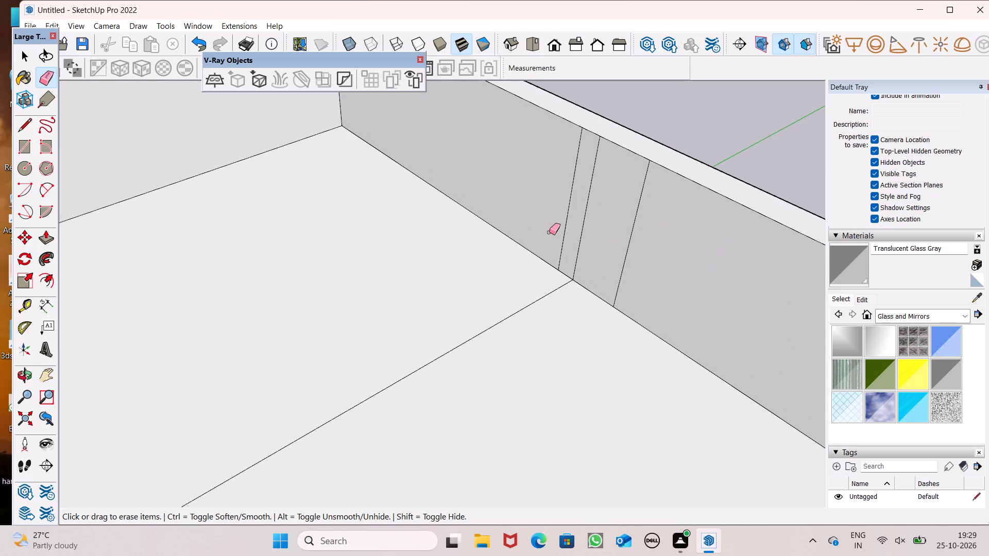
{"action": "left_click_drag", "start_coordinate": [549, 232], "coordinate": [548, 251]}
{"action": "scroll", "coordinate": [547, 252], "scroll_direction": "down", "scroll_amount": 7}
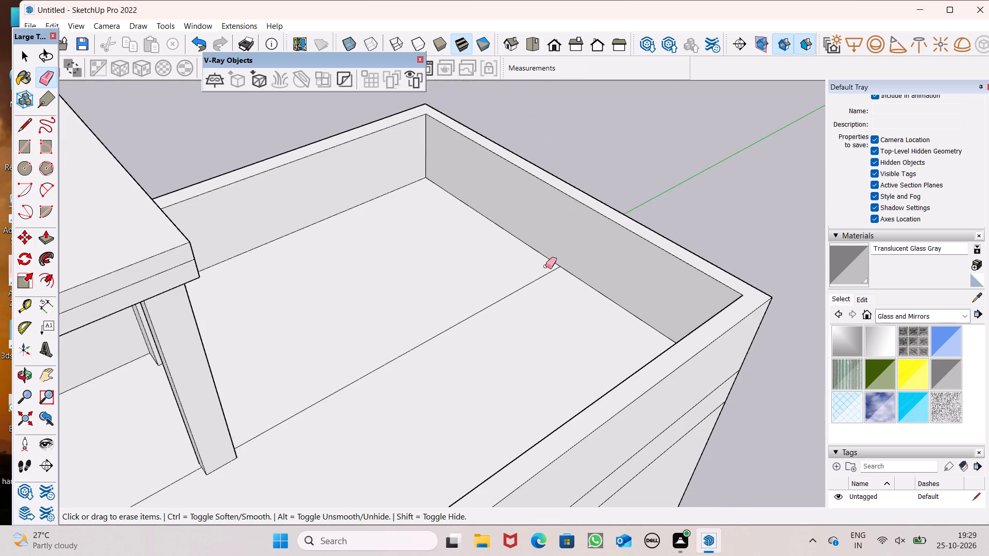
Erase the stray lines running across the roof terrace floor towards and between the canopy columns.
{"action": "left_click_drag", "start_coordinate": [526, 286], "coordinate": [528, 299]}
{"action": "scroll", "coordinate": [524, 211], "scroll_direction": "down", "scroll_amount": 7}
{"action": "scroll", "coordinate": [466, 332], "scroll_direction": "up", "scroll_amount": 5}
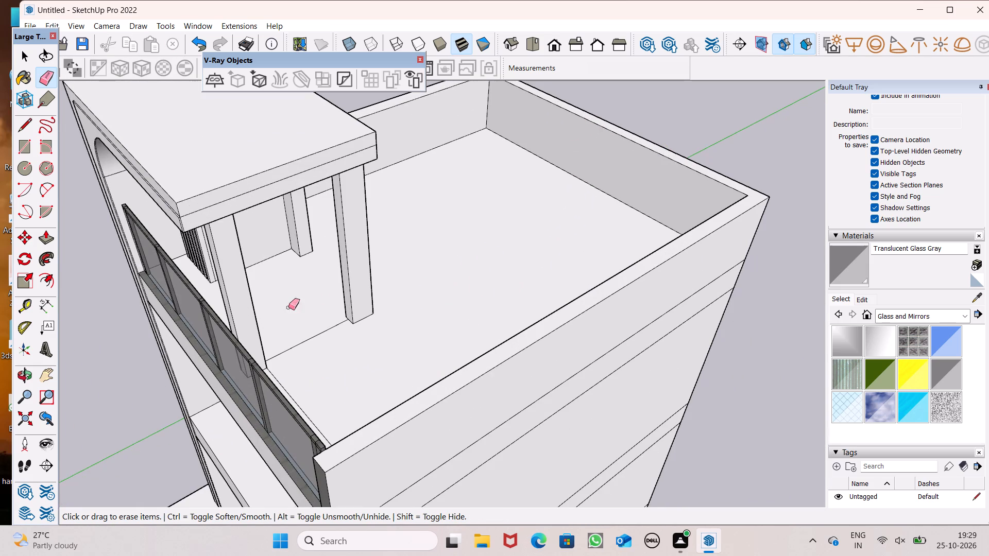
{"action": "left_click_drag", "start_coordinate": [306, 328], "coordinate": [311, 334]}
{"action": "left_click", "coordinate": [324, 331]}
Erase the floor line behind the glass railing and the vertical line at the side parapet's front end, undoing a stray edge erasure.
{"action": "scroll", "coordinate": [412, 323], "scroll_direction": "down", "scroll_amount": 5}
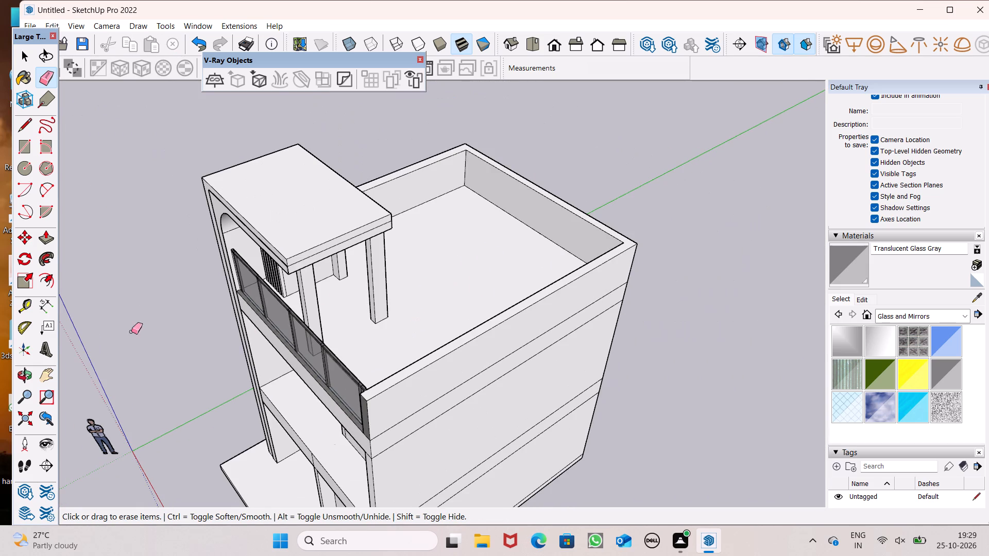
{"action": "scroll", "coordinate": [85, 333], "scroll_direction": "up", "scroll_amount": 1}
{"action": "middle_click_drag", "start_coordinate": [439, 294], "coordinate": [770, 311]}
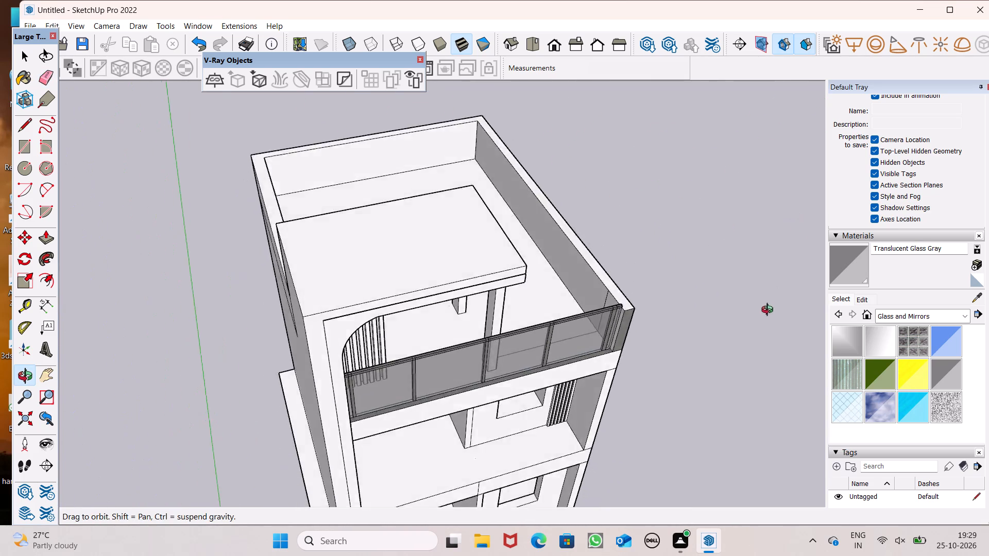
{"action": "middle_click_drag", "start_coordinate": [770, 311], "coordinate": [701, 327]}
{"action": "scroll", "coordinate": [470, 327], "scroll_direction": "up", "scroll_amount": 7}
{"action": "scroll", "coordinate": [464, 291], "scroll_direction": "down", "scroll_amount": 7}
{"action": "middle_click_drag", "start_coordinate": [534, 334], "coordinate": [0, 274]}
{"action": "scroll", "coordinate": [127, 338], "scroll_direction": "up", "scroll_amount": 1}
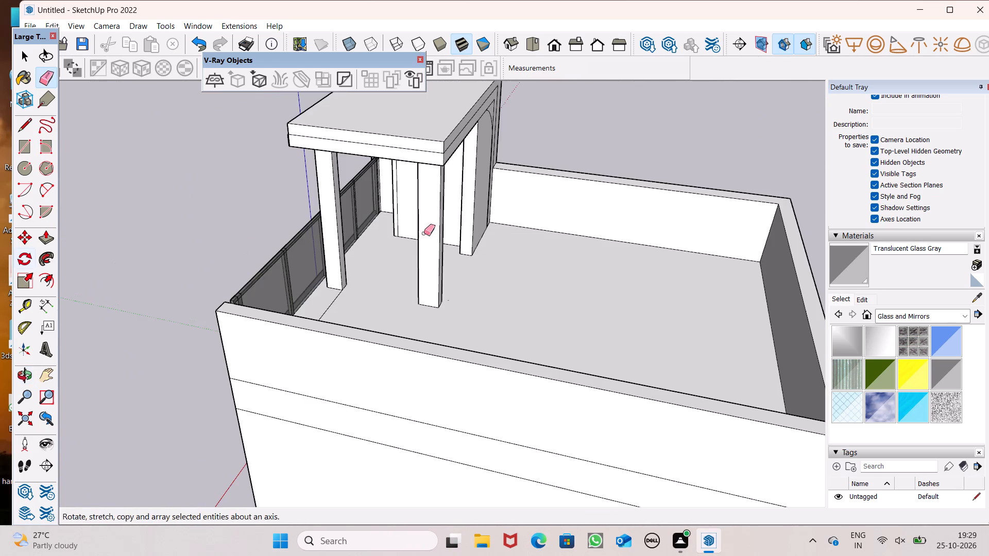
{"action": "scroll", "coordinate": [451, 228], "scroll_direction": "down", "scroll_amount": 1}
{"action": "middle_click_drag", "start_coordinate": [481, 263], "coordinate": [139, 293]}
{"action": "scroll", "coordinate": [142, 294], "scroll_direction": "up", "scroll_amount": 1}
{"action": "scroll", "coordinate": [254, 236], "scroll_direction": "up", "scroll_amount": 8}
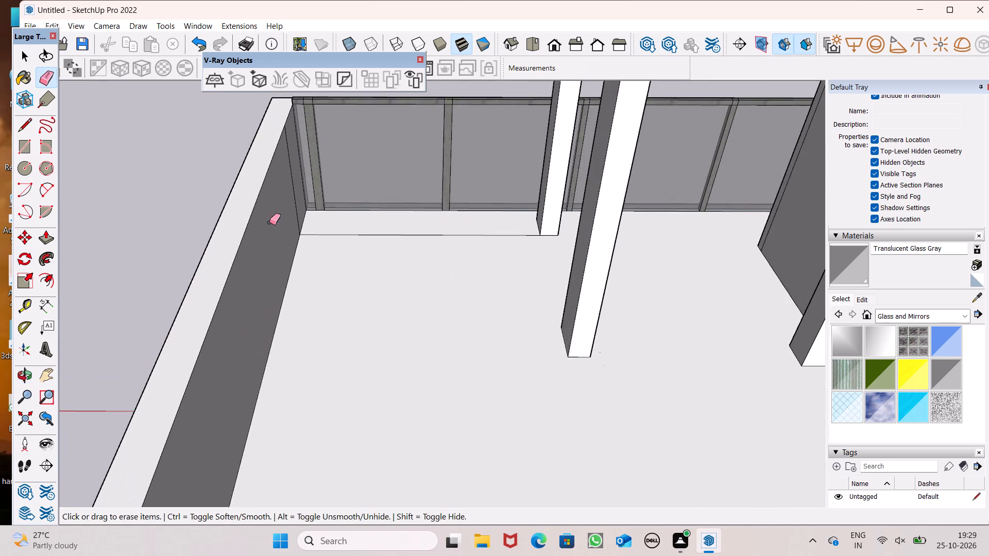
{"action": "scroll", "coordinate": [279, 212], "scroll_direction": "up", "scroll_amount": 8}
{"action": "left_click_drag", "start_coordinate": [333, 216], "coordinate": [319, 231]}
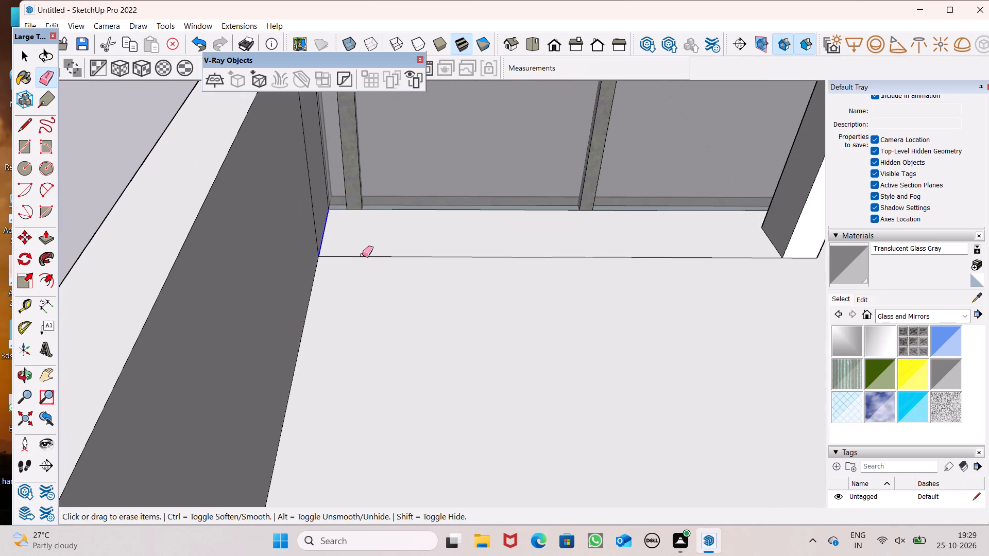
{"action": "key", "text": "ctrl+z"}
{"action": "left_click_drag", "start_coordinate": [357, 252], "coordinate": [356, 262]}
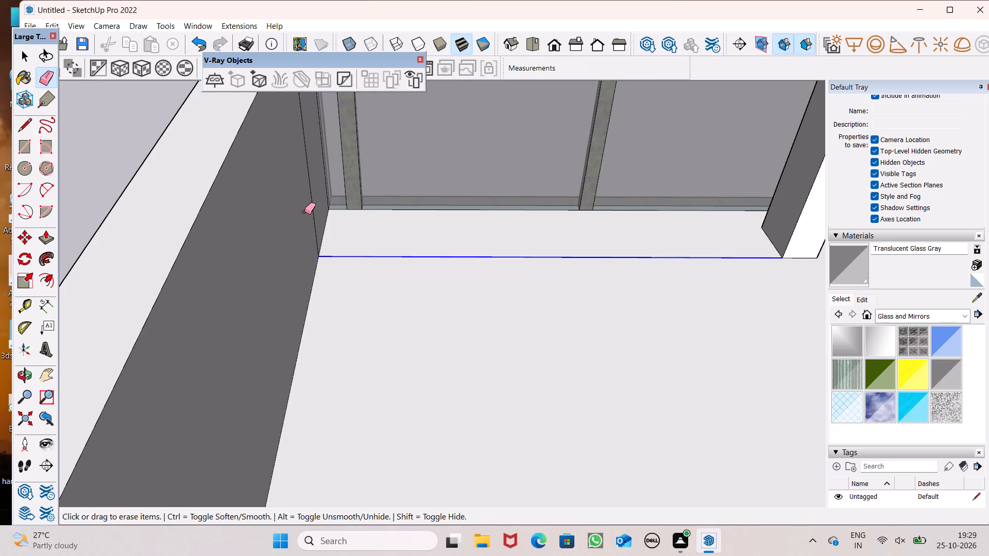
{"action": "left_click_drag", "start_coordinate": [305, 211], "coordinate": [312, 207]}
{"action": "scroll", "coordinate": [312, 207], "scroll_direction": "down", "scroll_amount": 6}
{"action": "key", "text": "space"}
Paint the front end face of the side parapet beside the glass railing with white Color M00.
{"action": "middle_click_drag", "start_coordinate": [306, 222], "coordinate": [611, 173]}
{"action": "scroll", "coordinate": [552, 180], "scroll_direction": "down", "scroll_amount": 4}
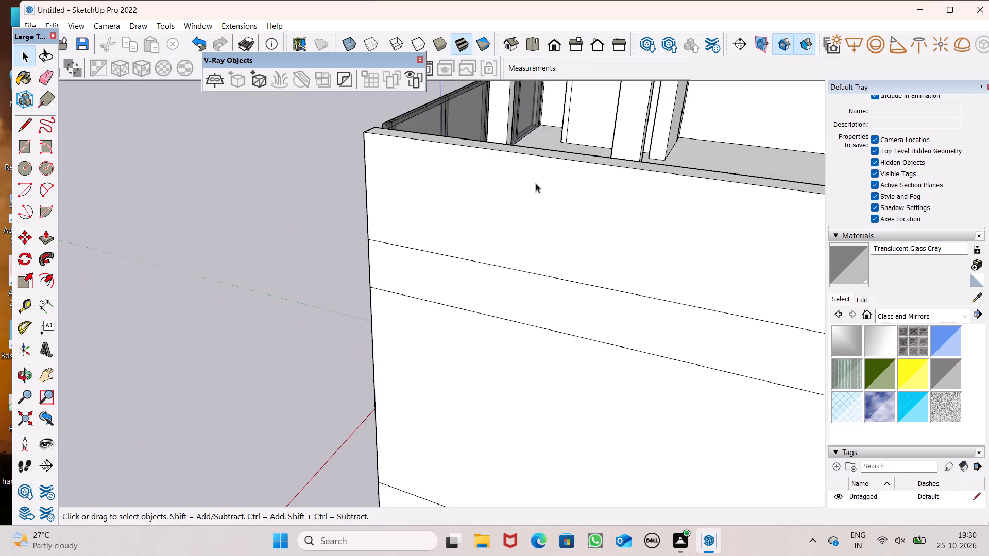
{"action": "middle_click_drag", "start_coordinate": [327, 201], "coordinate": [635, 170]}
{"action": "scroll", "coordinate": [594, 176], "scroll_direction": "down", "scroll_amount": 2}
{"action": "middle_click_drag", "start_coordinate": [589, 177], "coordinate": [666, 212]}
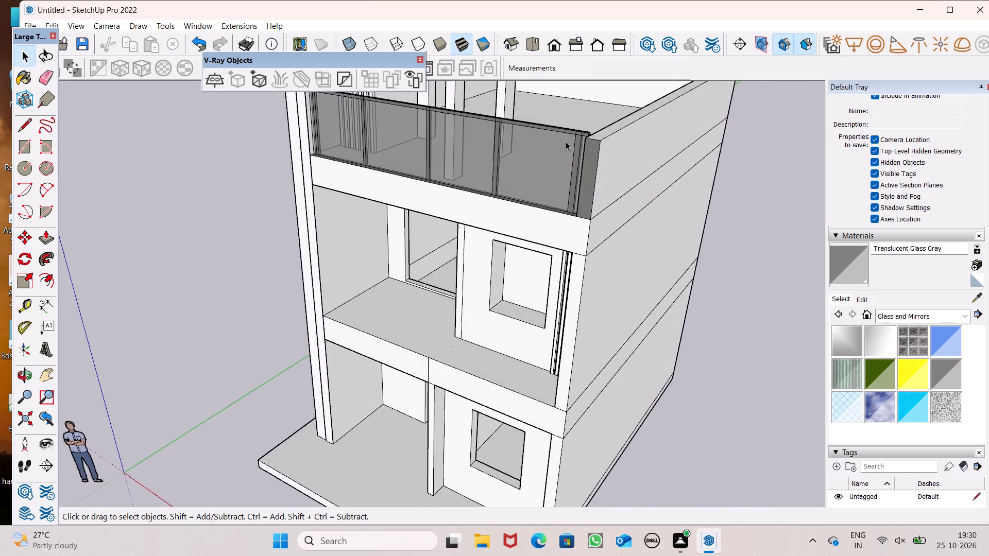
{"action": "scroll", "coordinate": [564, 144], "scroll_direction": "down", "scroll_amount": 5}
{"action": "scroll", "coordinate": [575, 115], "scroll_direction": "up", "scroll_amount": 6}
{"action": "scroll", "coordinate": [587, 137], "scroll_direction": "down", "scroll_amount": 2}
{"action": "middle_click_drag", "start_coordinate": [595, 179], "coordinate": [617, 132]}
{"action": "scroll", "coordinate": [599, 179], "scroll_direction": "up", "scroll_amount": 1}
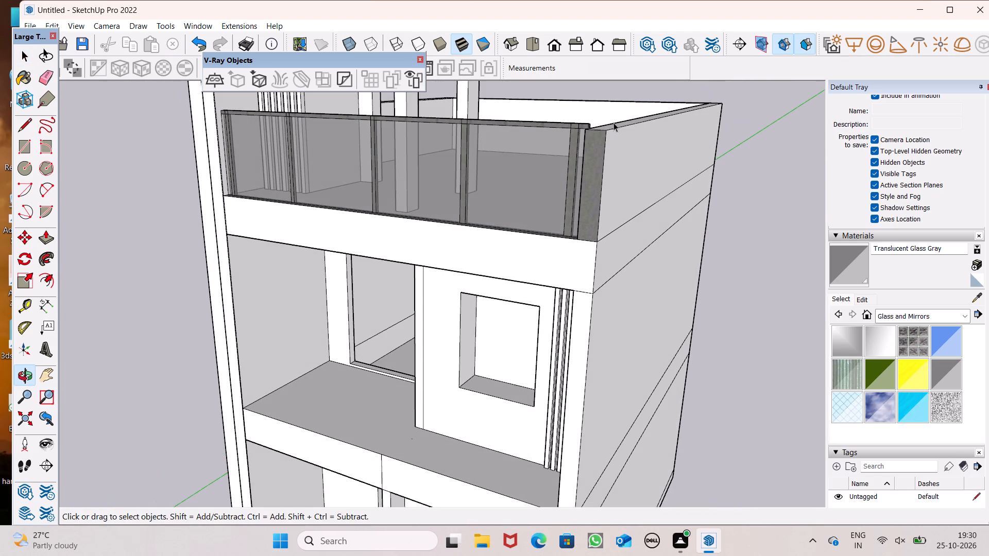
{"action": "scroll", "coordinate": [625, 126], "scroll_direction": "up", "scroll_amount": 7}
{"action": "middle_click_drag", "start_coordinate": [610, 137], "coordinate": [615, 205]}
{"action": "scroll", "coordinate": [611, 143], "scroll_direction": "up", "scroll_amount": 1}
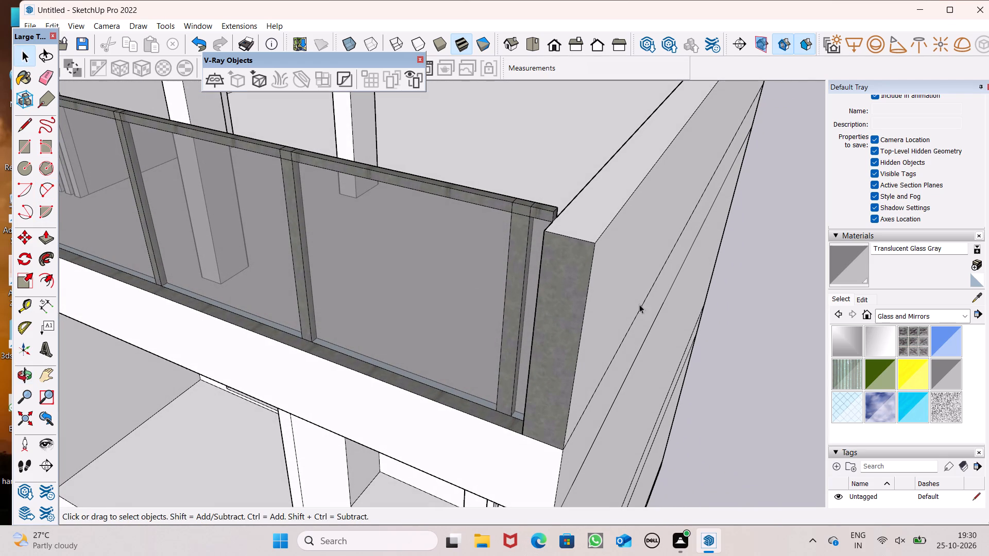
{"action": "left_click", "coordinate": [897, 317]}
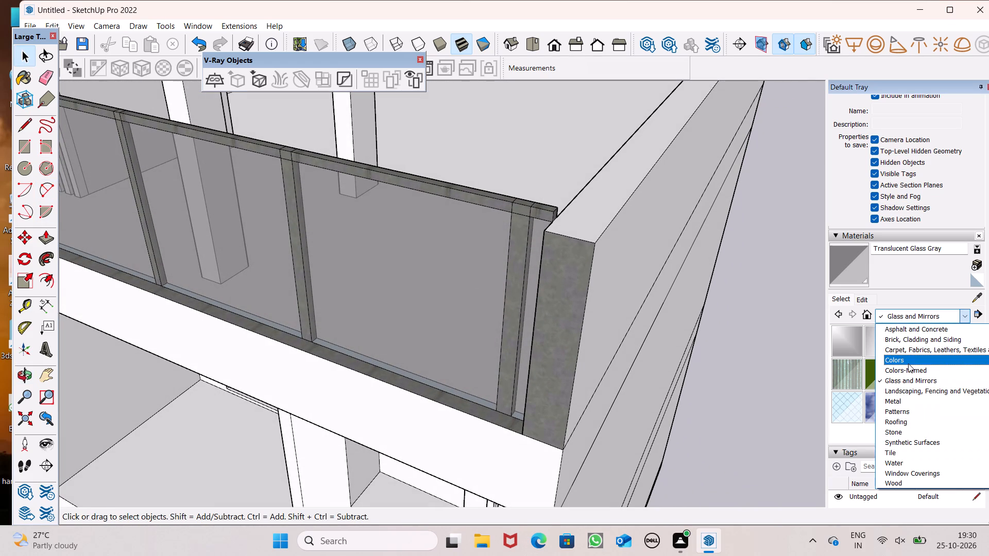
{"action": "left_click", "coordinate": [908, 362]}
{"action": "scroll", "coordinate": [890, 359], "scroll_direction": "down", "scroll_amount": 7}
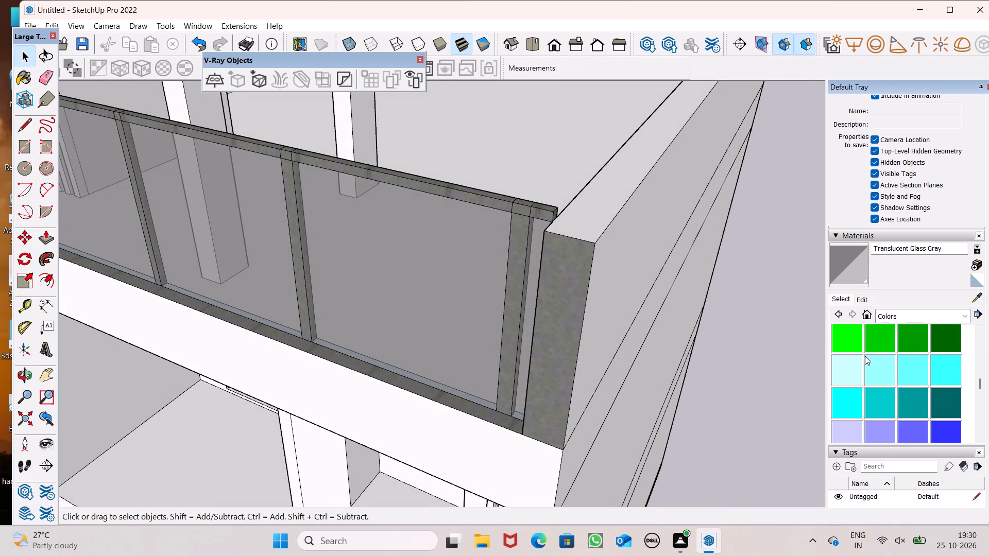
{"action": "scroll", "coordinate": [865, 356], "scroll_direction": "down", "scroll_amount": 7}
{"action": "scroll", "coordinate": [851, 345], "scroll_direction": "up", "scroll_amount": 1}
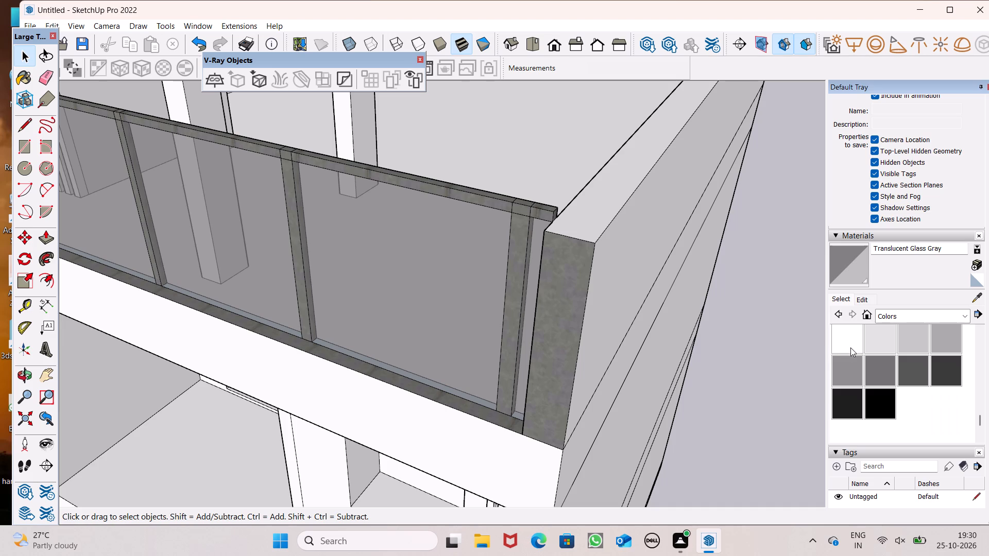
{"action": "left_click", "coordinate": [850, 348]}
{"action": "left_click", "coordinate": [573, 289]}
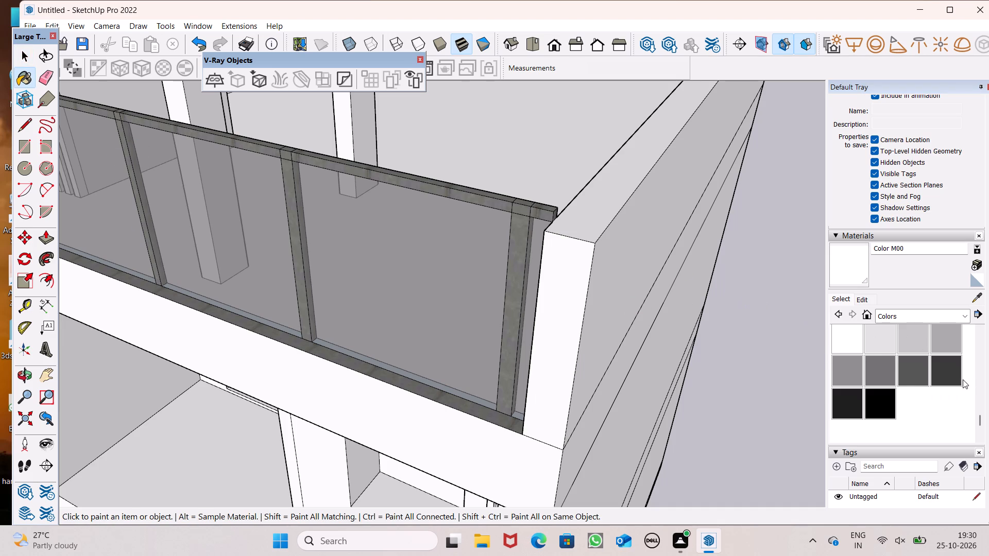
Paint the roof parapet's top face with dark grey Color M07.
{"action": "left_click", "coordinate": [949, 376]}
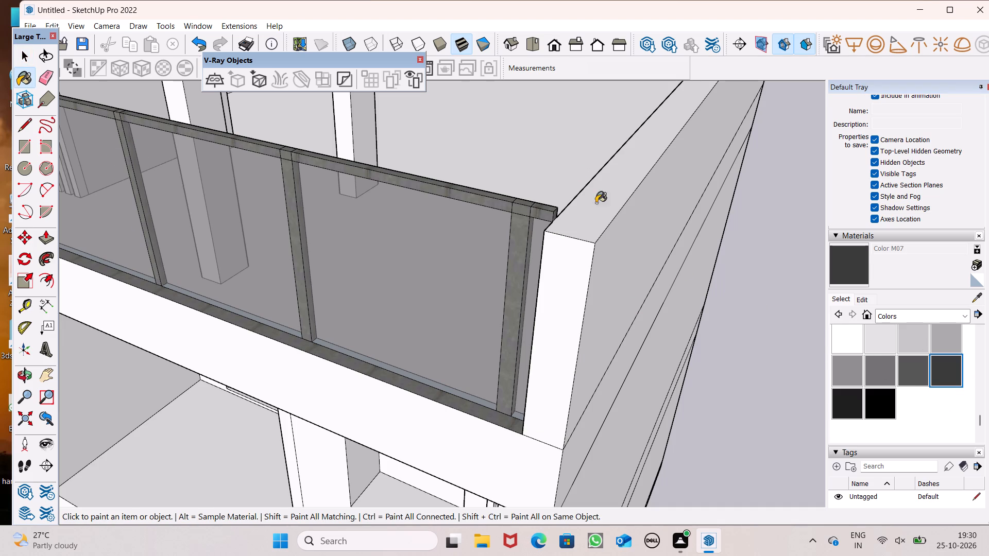
{"action": "left_click", "coordinate": [611, 217]}
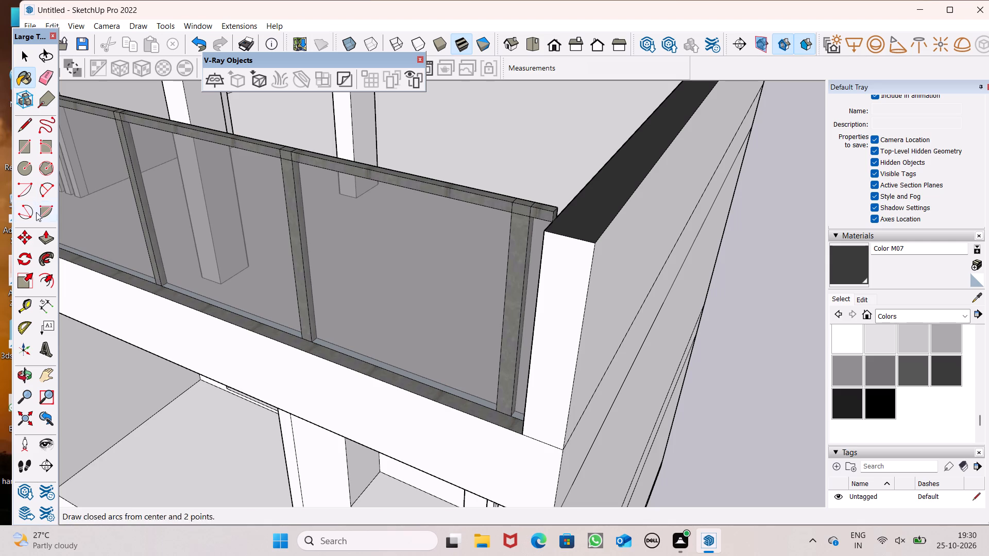
Pull the dark parapet top face up to the height of the glass railing's top rail.
{"action": "left_click", "coordinate": [41, 234]}
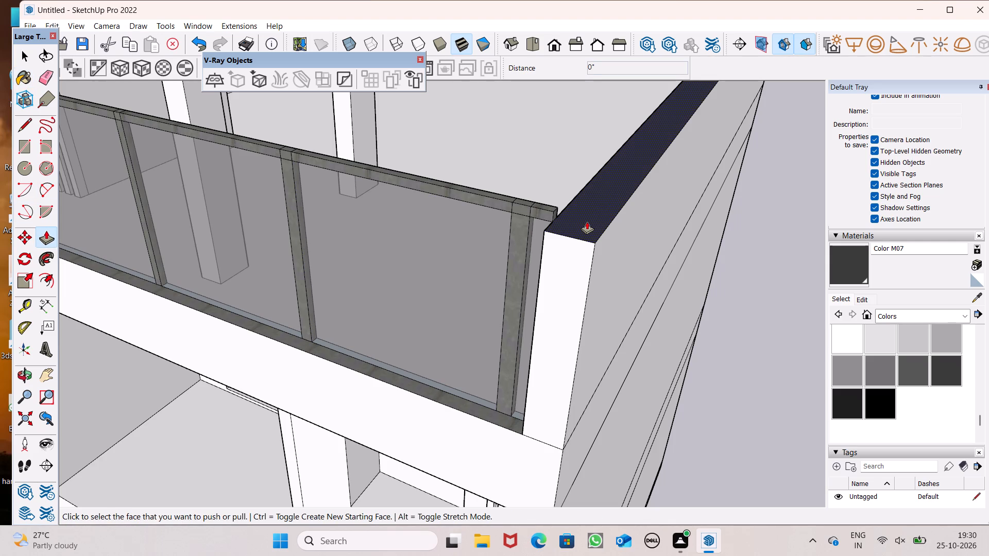
{"action": "left_click_drag", "start_coordinate": [586, 220], "coordinate": [549, 201]}
{"action": "scroll", "coordinate": [601, 187], "scroll_direction": "down", "scroll_amount": 10}
{"action": "key", "text": "space"}
Erase the edge between the white parapet end face and the front slab band below it.
{"action": "middle_click_drag", "start_coordinate": [606, 219], "coordinate": [630, 141]}
{"action": "scroll", "coordinate": [626, 163], "scroll_direction": "down", "scroll_amount": 4}
{"action": "middle_click_drag", "start_coordinate": [623, 173], "coordinate": [642, 177]}
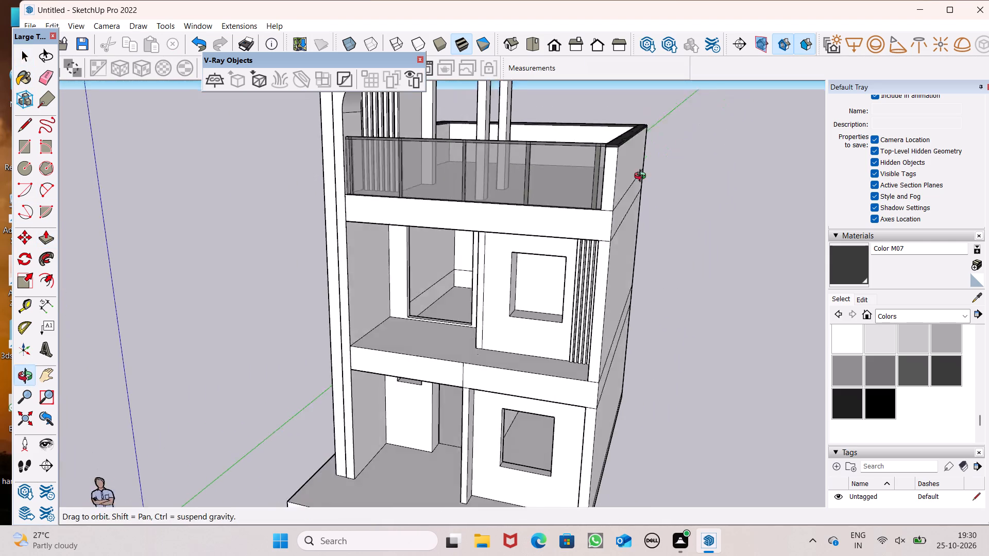
{"action": "middle_click_drag", "start_coordinate": [642, 177], "coordinate": [669, 168]}
{"action": "scroll", "coordinate": [672, 140], "scroll_direction": "up", "scroll_amount": 1}
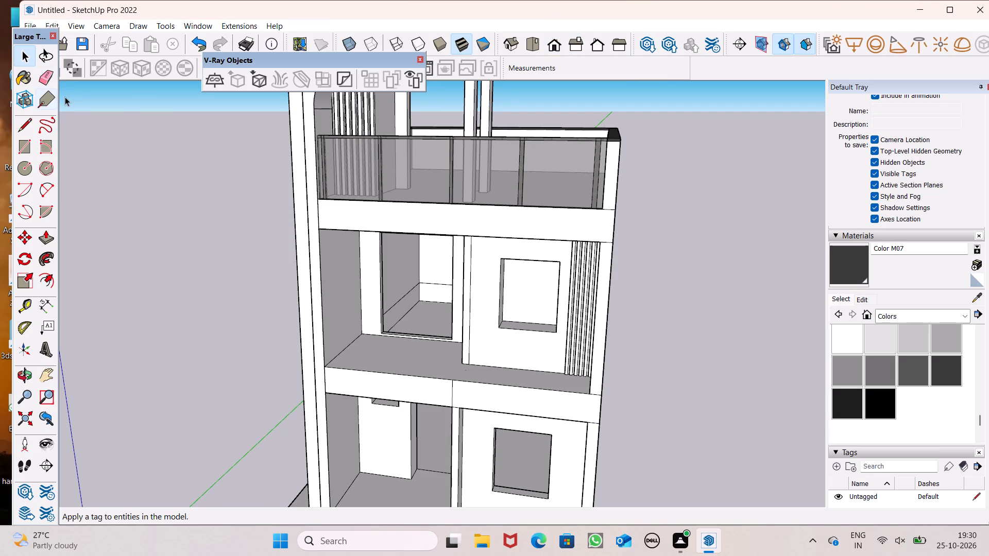
{"action": "left_click", "coordinate": [44, 77]}
{"action": "scroll", "coordinate": [599, 198], "scroll_direction": "up", "scroll_amount": 4}
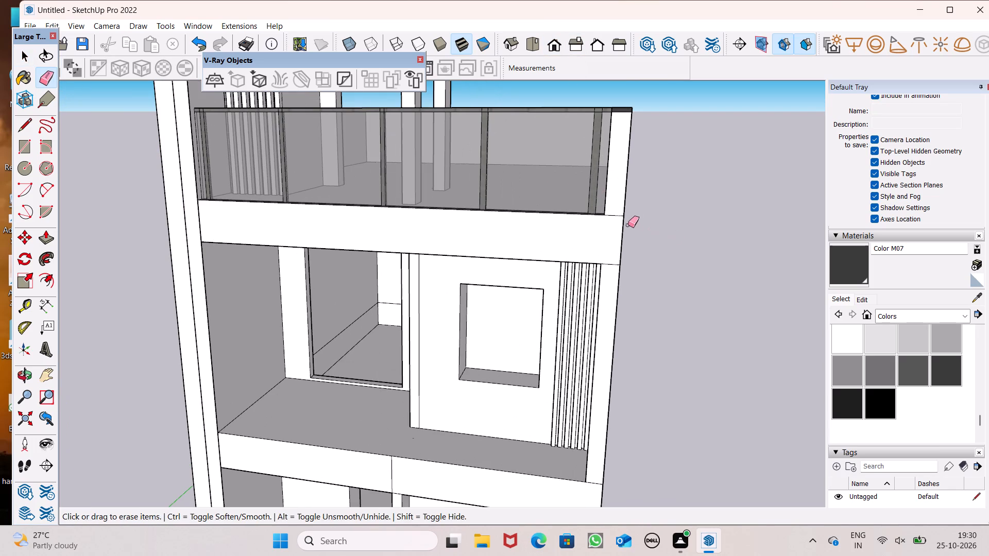
{"action": "left_click_drag", "start_coordinate": [608, 214], "coordinate": [610, 219]}
{"action": "scroll", "coordinate": [624, 195], "scroll_direction": "down", "scroll_amount": 4}
{"action": "middle_click_drag", "start_coordinate": [623, 208], "coordinate": [454, 284]}
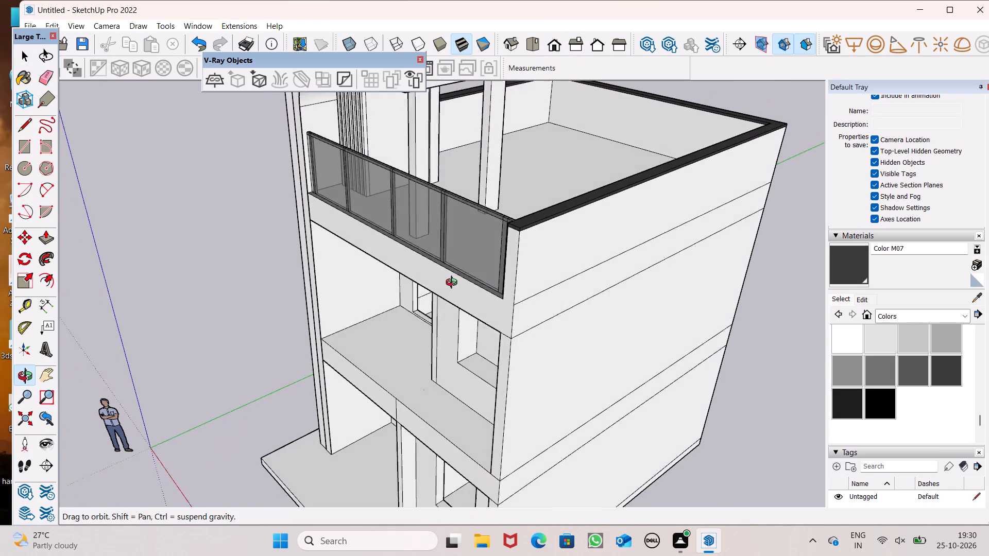
Examine the whole house exterior from above, from below and from the front at eye level.
{"action": "middle_click_drag", "start_coordinate": [454, 284], "coordinate": [451, 286]}
{"action": "scroll", "coordinate": [657, 223], "scroll_direction": "down", "scroll_amount": 3}
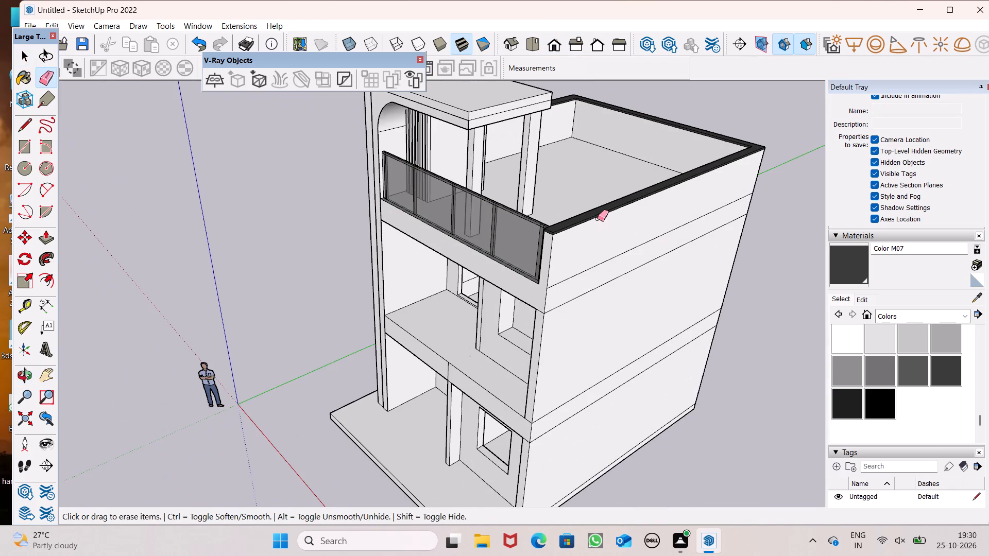
{"action": "scroll", "coordinate": [598, 218], "scroll_direction": "down", "scroll_amount": 3}
{"action": "middle_click_drag", "start_coordinate": [463, 235], "coordinate": [754, 301]}
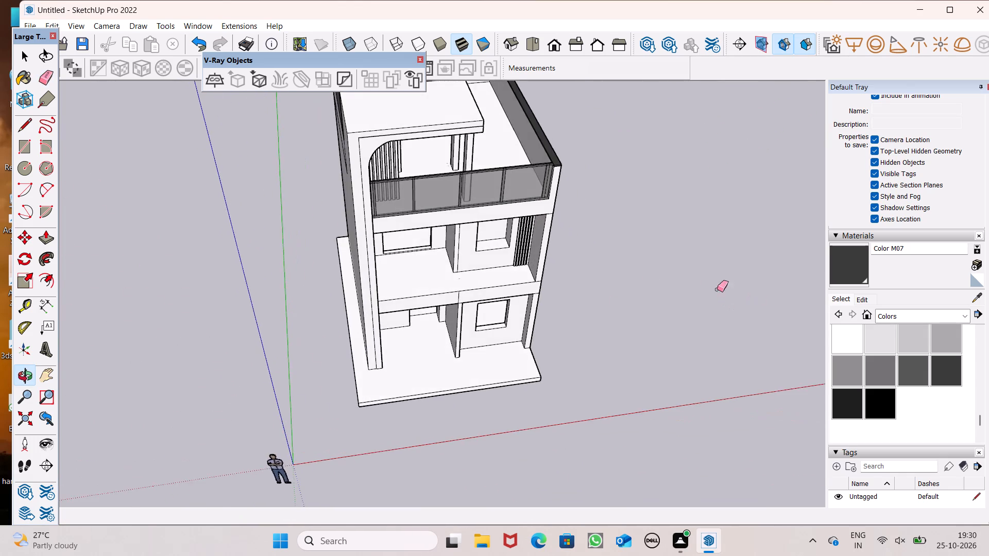
{"action": "scroll", "coordinate": [559, 293], "scroll_direction": "up", "scroll_amount": 5}
{"action": "left_click", "coordinate": [419, 304]}
{"action": "scroll", "coordinate": [497, 241], "scroll_direction": "down", "scroll_amount": 4}
{"action": "middle_click_drag", "start_coordinate": [518, 286], "coordinate": [379, 211]}
{"action": "key", "text": "space"}
{"action": "scroll", "coordinate": [438, 212], "scroll_direction": "down", "scroll_amount": 2}
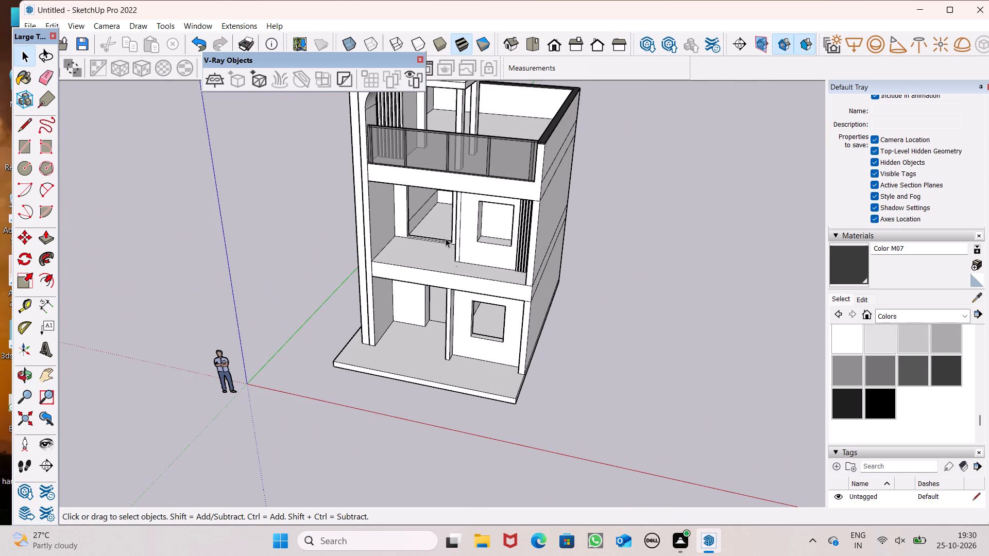
{"action": "scroll", "coordinate": [446, 238], "scroll_direction": "down", "scroll_amount": 2}
{"action": "middle_click_drag", "start_coordinate": [481, 286], "coordinate": [610, 98]}
{"action": "scroll", "coordinate": [486, 277], "scroll_direction": "up", "scroll_amount": 1}
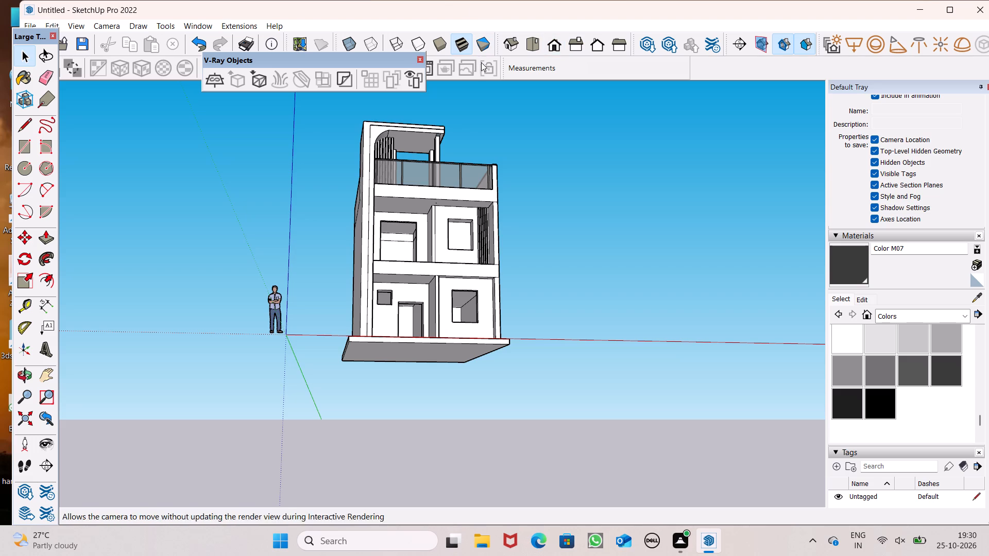
{"action": "scroll", "coordinate": [440, 145], "scroll_direction": "down", "scroll_amount": 3}
{"action": "middle_click_drag", "start_coordinate": [449, 158], "coordinate": [377, 275]}
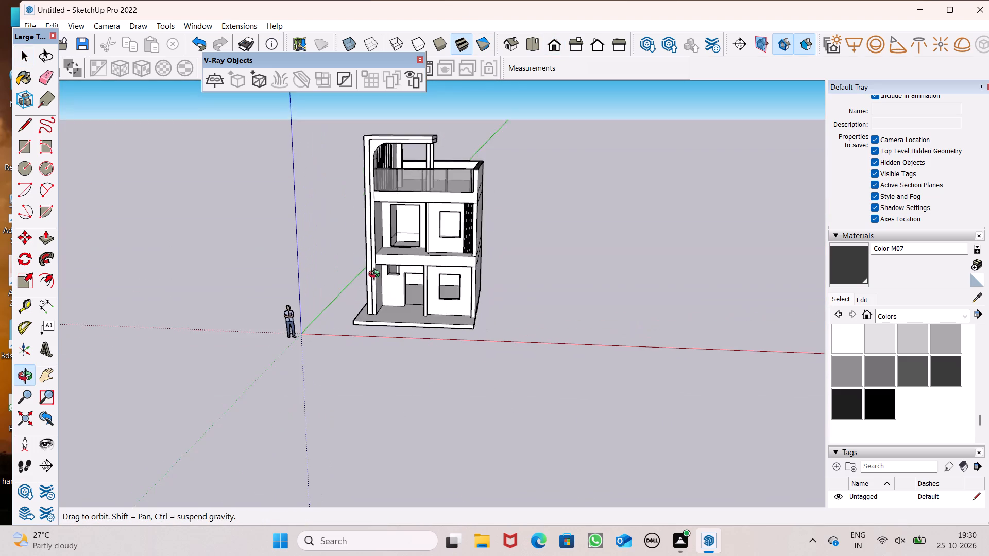
{"action": "middle_click_drag", "start_coordinate": [377, 275], "coordinate": [375, 241]}
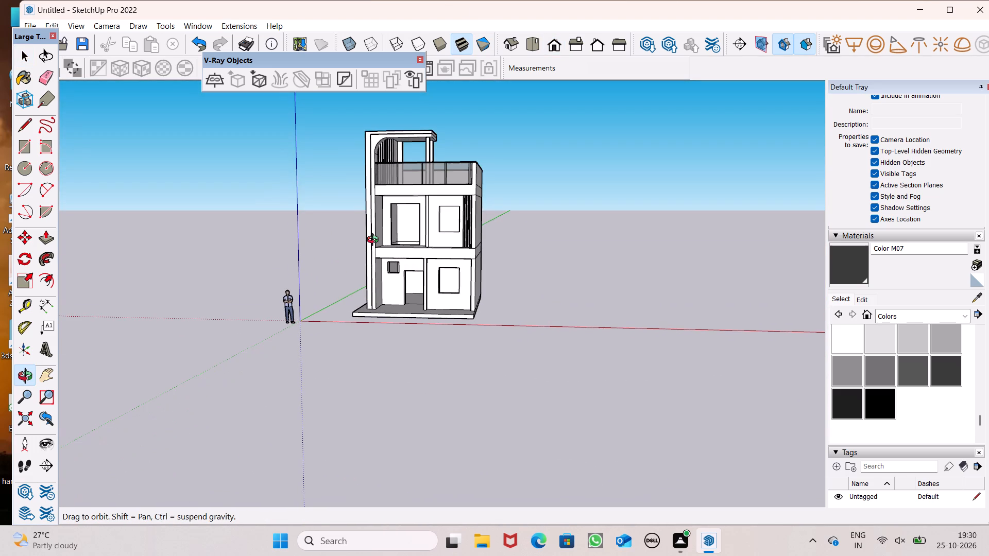
{"action": "middle_click_drag", "start_coordinate": [375, 241], "coordinate": [379, 232]}
Draw a free-standing vertical rectangle of 4' by 5' beside the house for a window panel.
{"action": "left_click", "coordinate": [25, 145]}
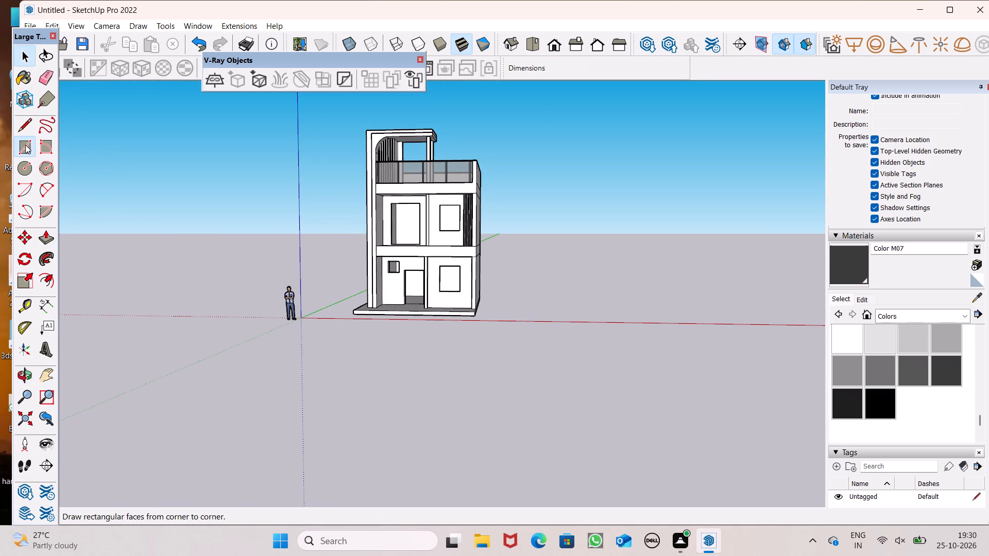
{"action": "scroll", "coordinate": [582, 279], "scroll_direction": "up", "scroll_amount": 2}
{"action": "middle_click_drag", "start_coordinate": [584, 279], "coordinate": [590, 255]}
{"action": "middle_click_drag", "start_coordinate": [544, 264], "coordinate": [541, 270]}
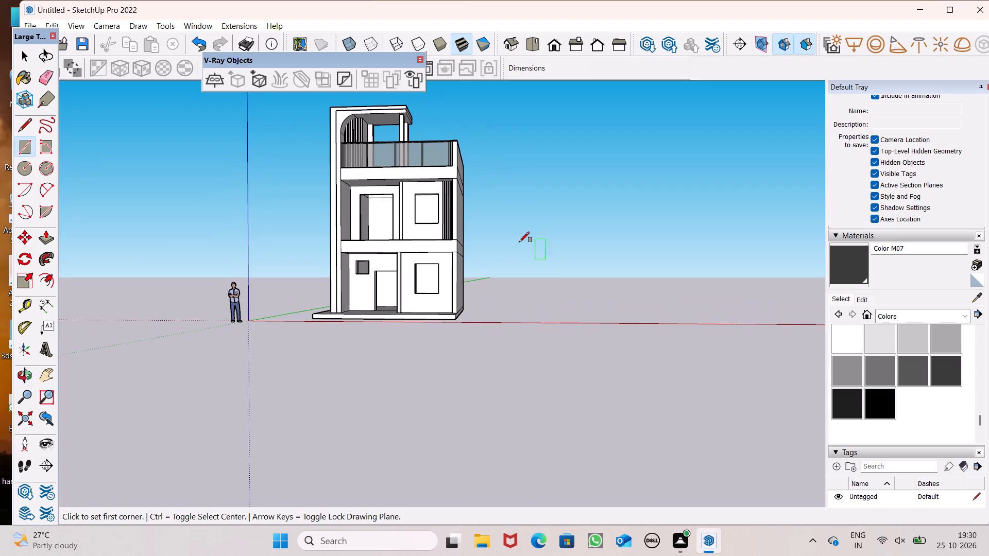
{"action": "left_click", "coordinate": [503, 233]}
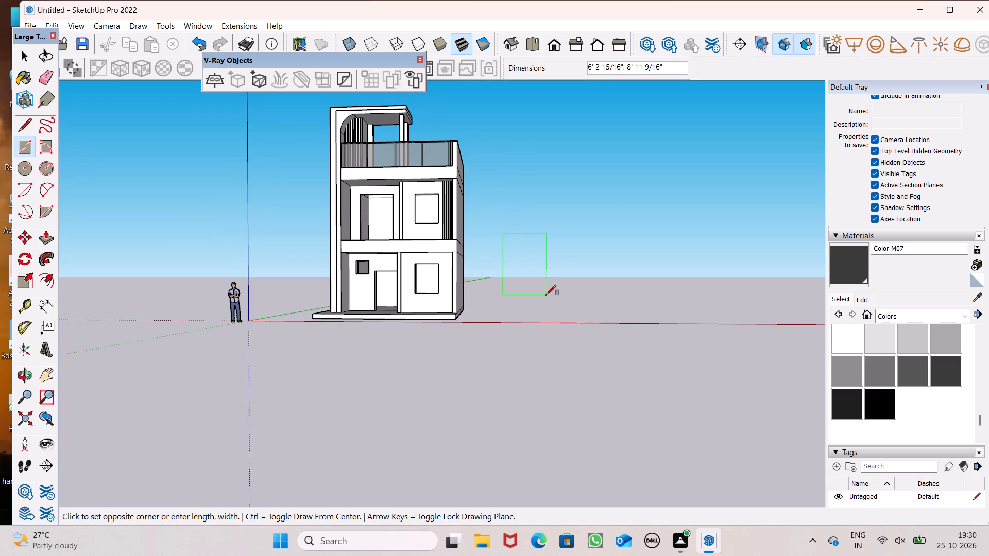
{"action": "key", "text": "4"}
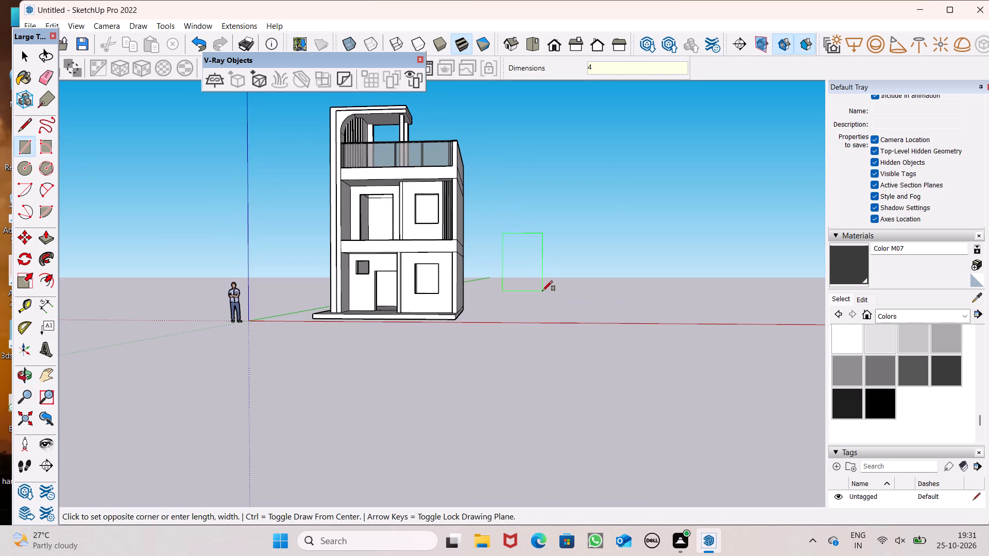
{"action": "type", "text": "',5'"}
{"action": "key", "text": "Return"}
{"action": "key", "text": "space"}
Offset the rectangle's outline slightly inward to form a narrow outer window frame.
{"action": "scroll", "coordinate": [515, 243], "scroll_direction": "up", "scroll_amount": 9}
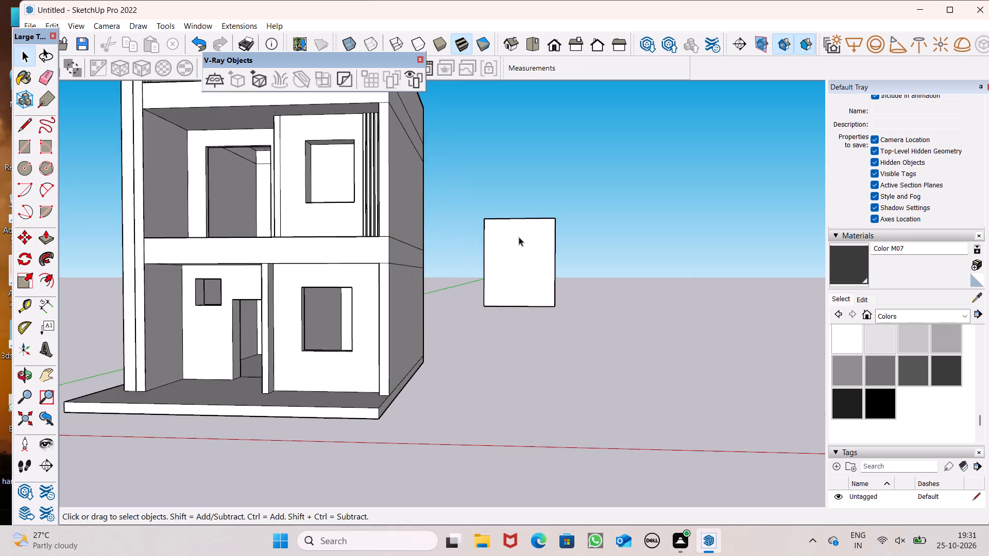
{"action": "scroll", "coordinate": [531, 232], "scroll_direction": "up", "scroll_amount": 6}
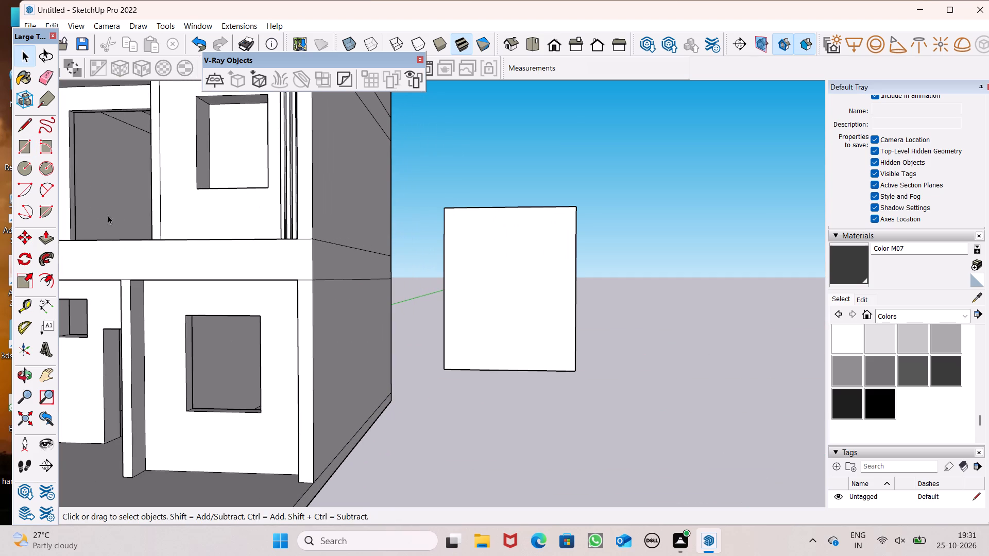
{"action": "left_click", "coordinate": [40, 235]}
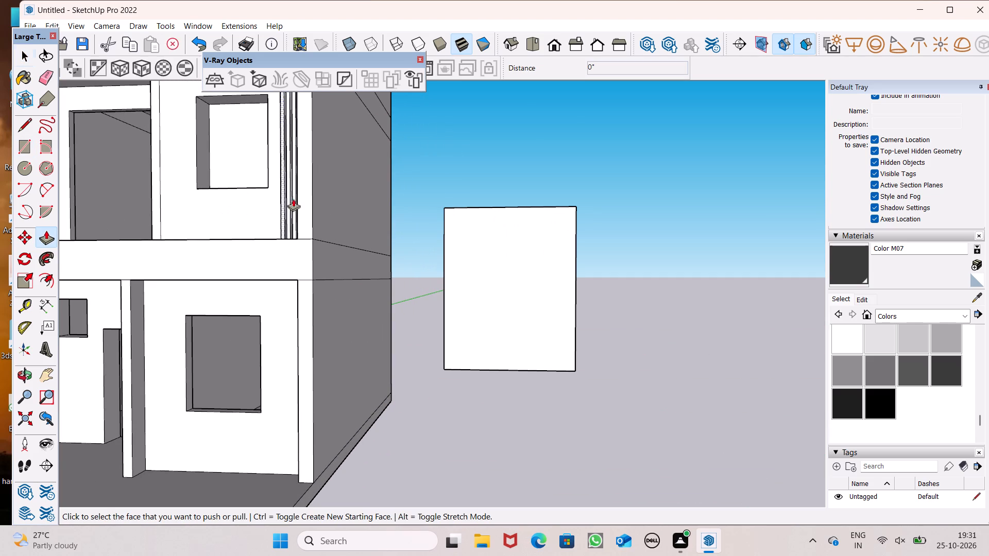
{"action": "scroll", "coordinate": [531, 220], "scroll_direction": "up", "scroll_amount": 4}
{"action": "scroll", "coordinate": [531, 220], "scroll_direction": "down", "scroll_amount": 3}
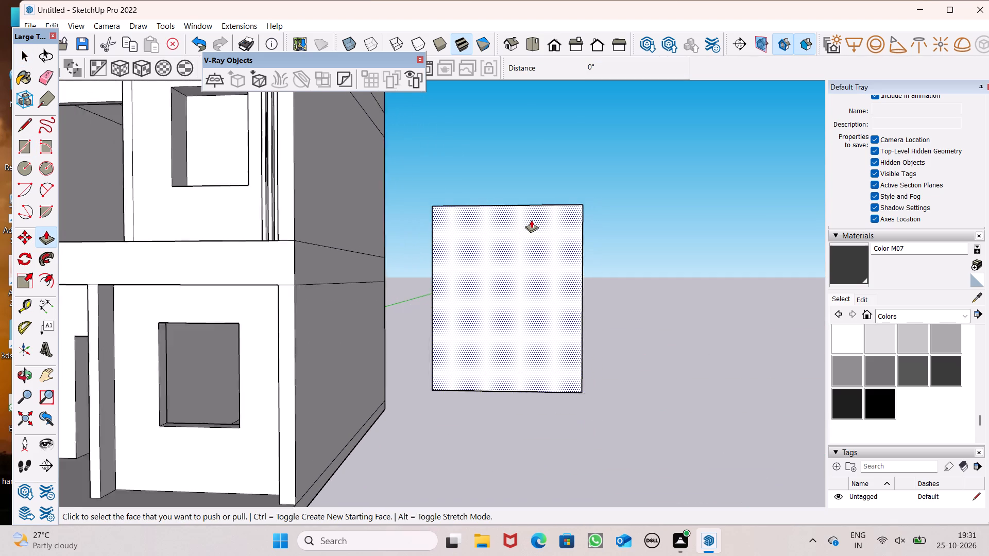
{"action": "scroll", "coordinate": [531, 220], "scroll_direction": "down", "scroll_amount": 4}
{"action": "scroll", "coordinate": [521, 246], "scroll_direction": "up", "scroll_amount": 6}
{"action": "scroll", "coordinate": [448, 212], "scroll_direction": "down", "scroll_amount": 3}
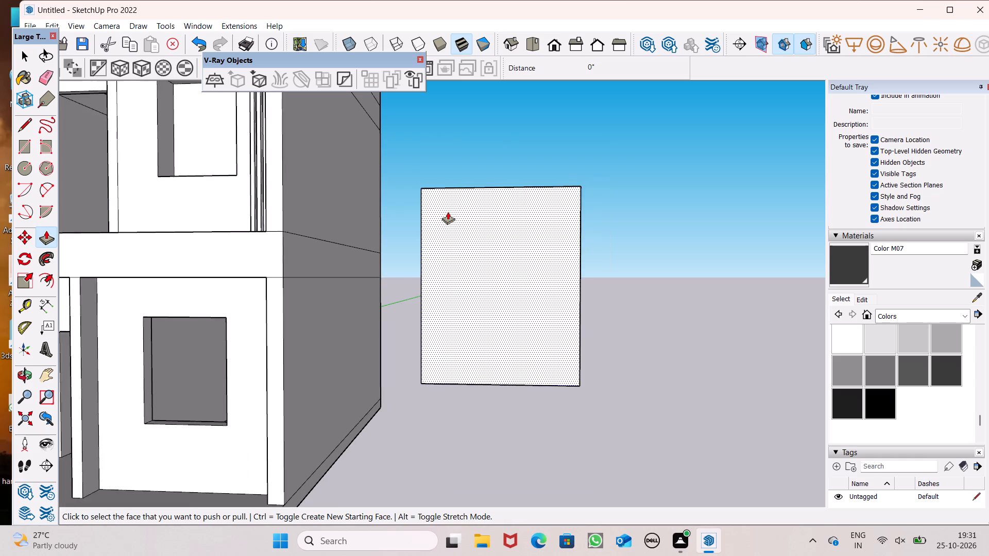
{"action": "middle_click_drag", "start_coordinate": [464, 274], "coordinate": [479, 317]}
{"action": "scroll", "coordinate": [452, 293], "scroll_direction": "up", "scroll_amount": 4}
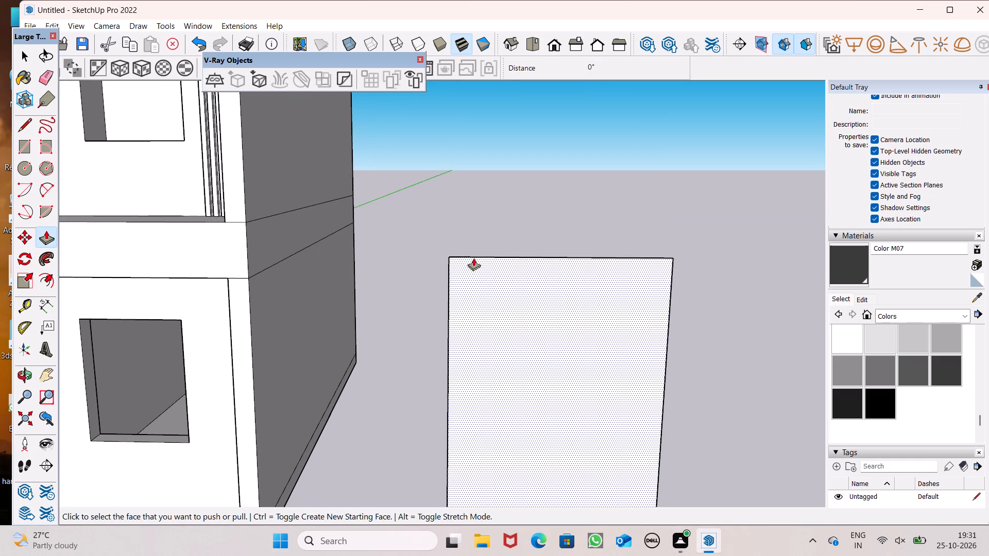
{"action": "left_click", "coordinate": [40, 277]}
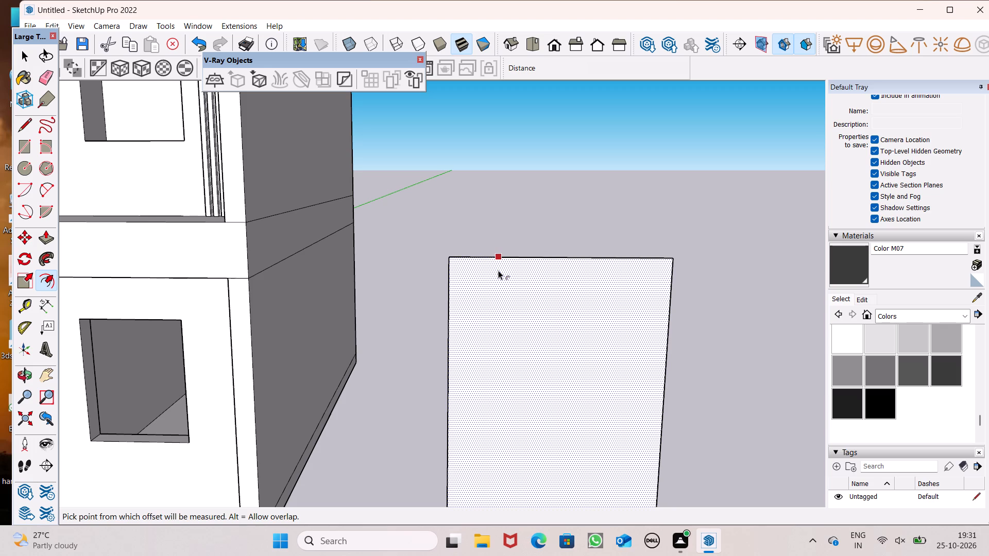
{"action": "scroll", "coordinate": [502, 271], "scroll_direction": "up", "scroll_amount": 2}
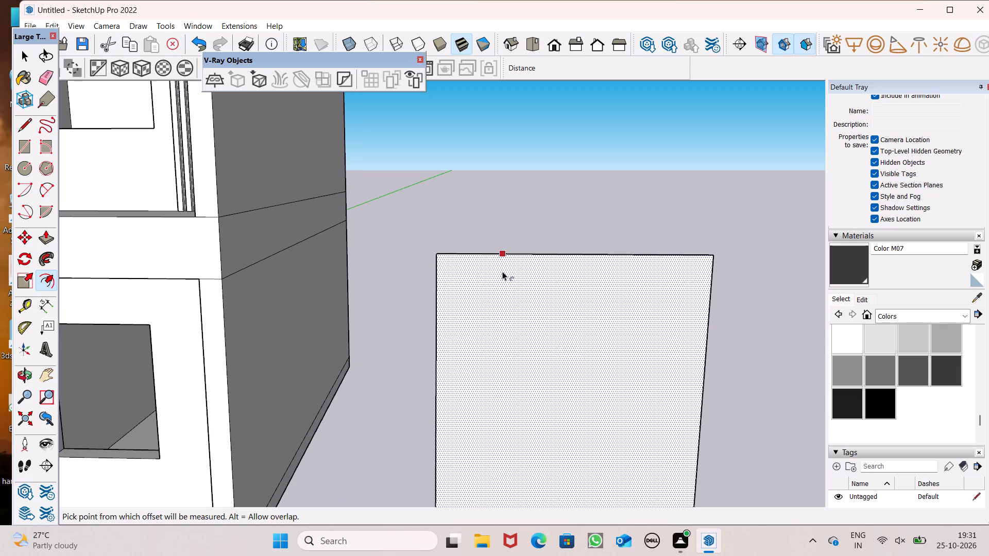
{"action": "left_click_drag", "start_coordinate": [502, 271], "coordinate": [494, 262]}
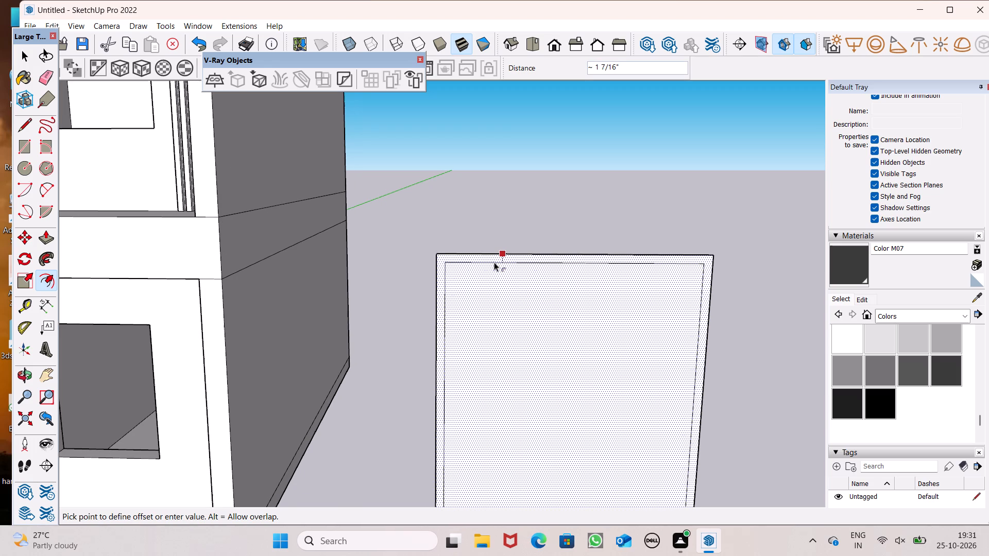
{"action": "left_click_drag", "start_coordinate": [494, 262], "coordinate": [494, 265]}
Draw a vertical line from the midpoint of the inner top edge to the inner bottom edge, splitting the panel into two halves.
{"action": "scroll", "coordinate": [487, 237], "scroll_direction": "down", "scroll_amount": 5}
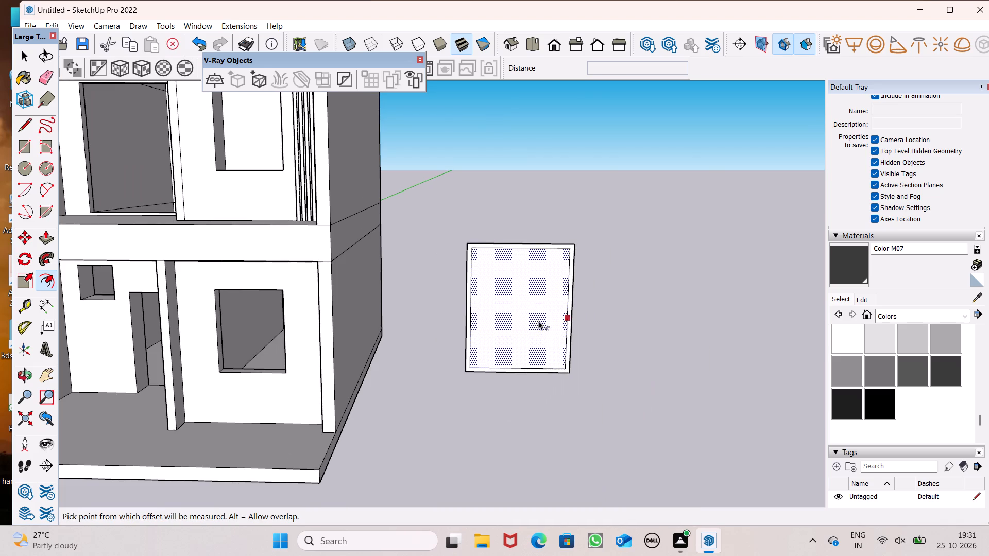
{"action": "scroll", "coordinate": [579, 362], "scroll_direction": "up", "scroll_amount": 2}
{"action": "middle_click_drag", "start_coordinate": [601, 367], "coordinate": [573, 371]}
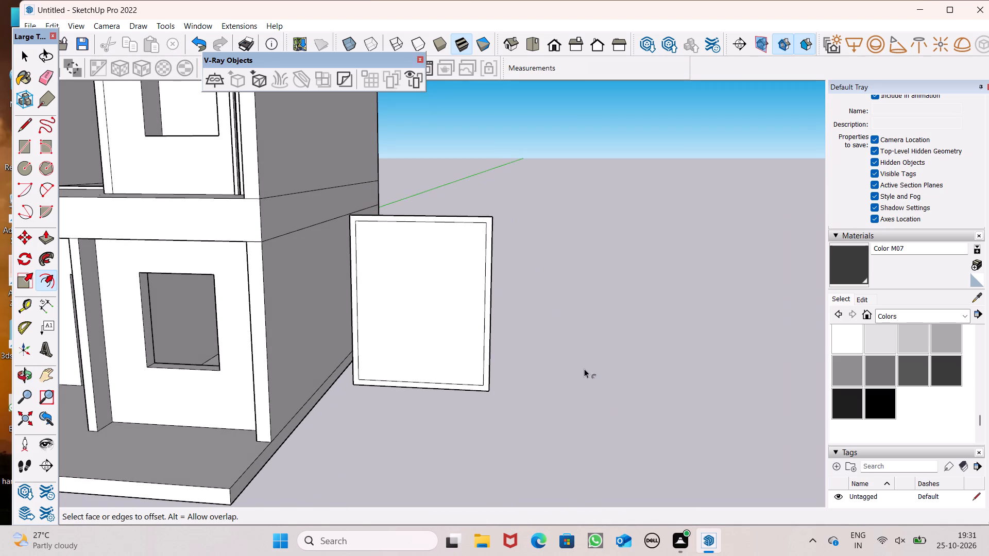
{"action": "key", "text": "space"}
{"action": "left_click", "coordinate": [16, 126]}
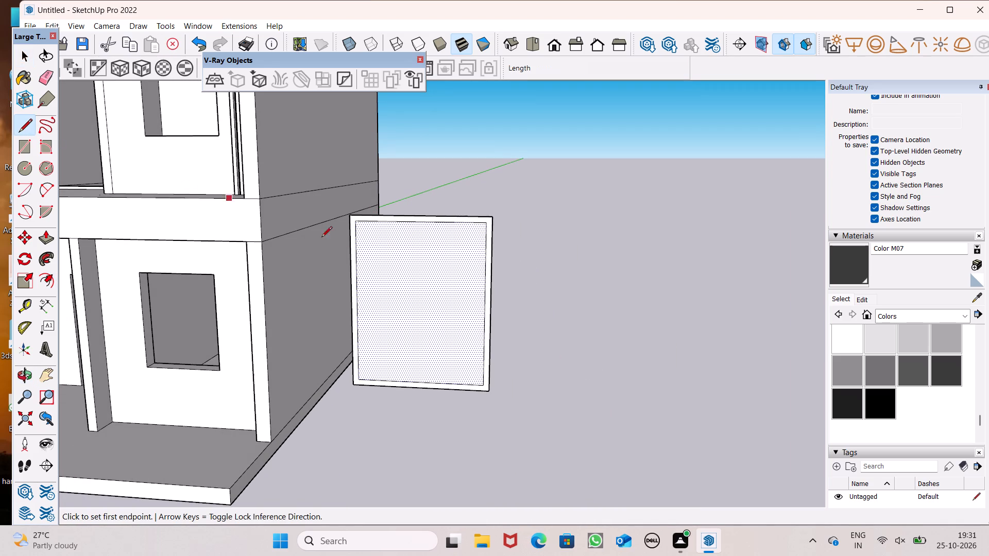
{"action": "scroll", "coordinate": [359, 252], "scroll_direction": "up", "scroll_amount": 3}
{"action": "left_click", "coordinate": [433, 211]}
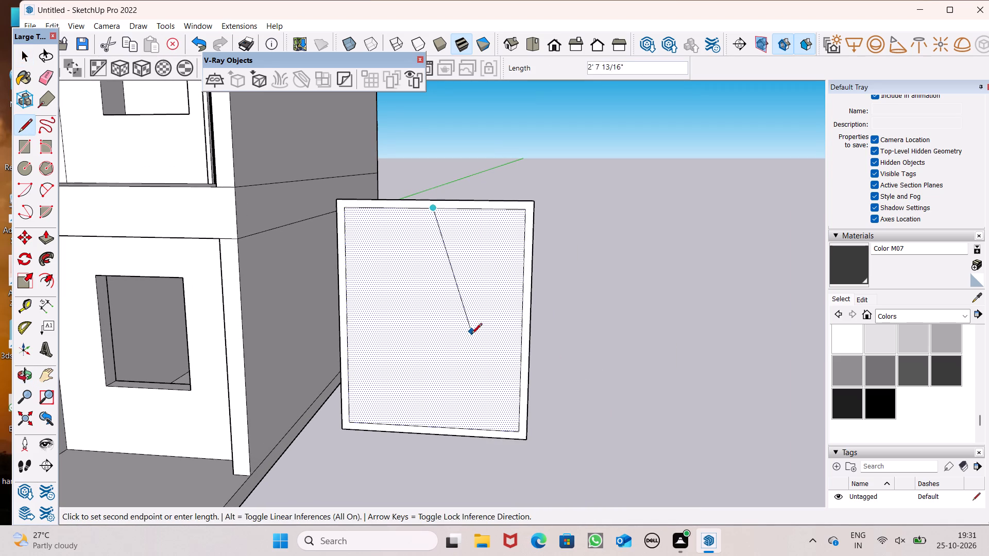
{"action": "left_click", "coordinate": [435, 426]}
{"action": "key", "text": "space"}
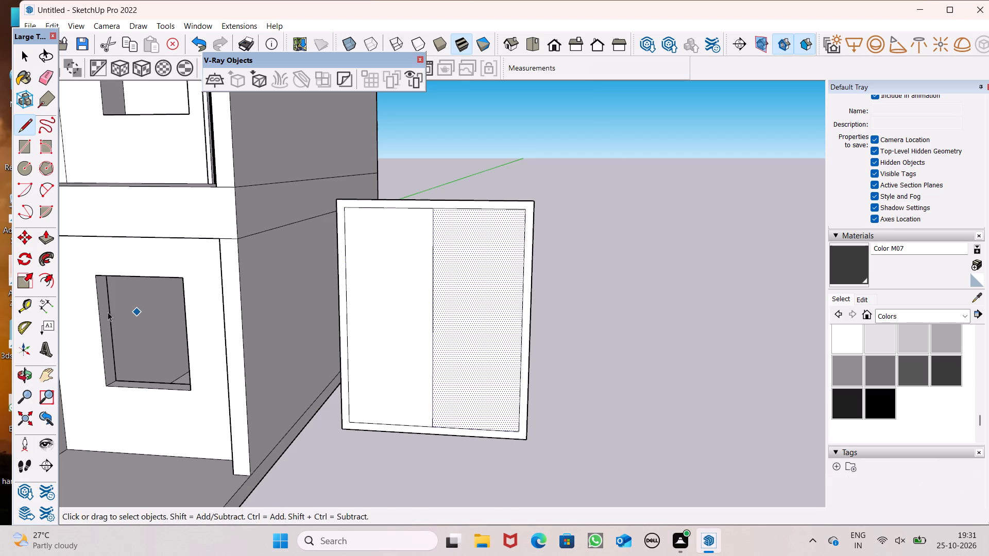
Offset the outline of the panel's right half inward by about 1 5/8" to form a sash border.
{"action": "left_click", "coordinate": [47, 238]}
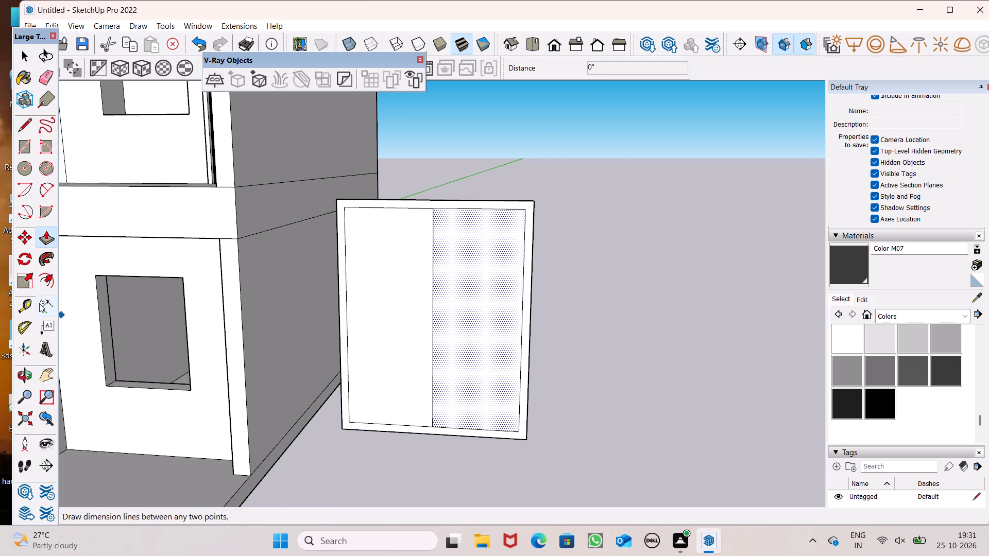
{"action": "left_click", "coordinate": [45, 277]}
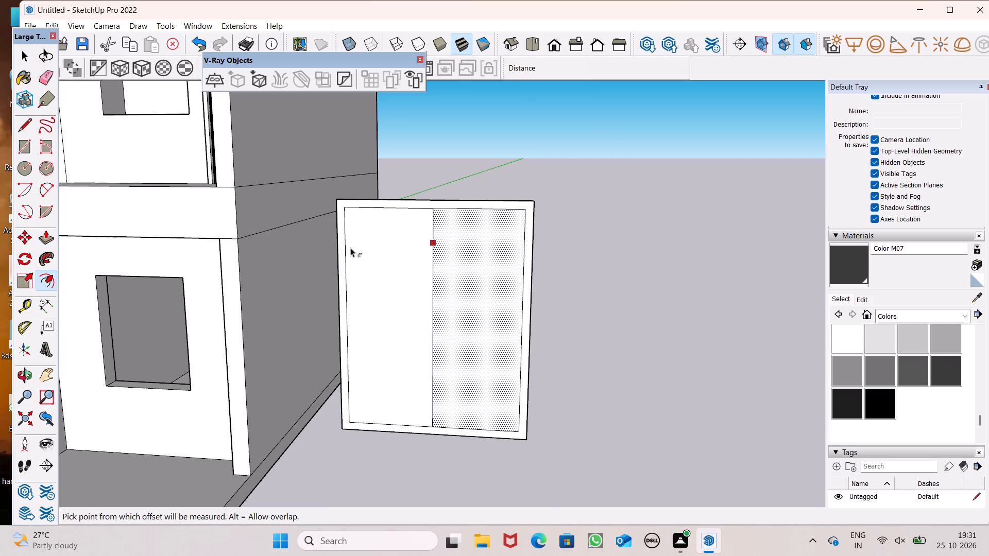
{"action": "scroll", "coordinate": [467, 276], "scroll_direction": "up", "scroll_amount": 4}
{"action": "left_click_drag", "start_coordinate": [453, 185], "coordinate": [453, 186]}
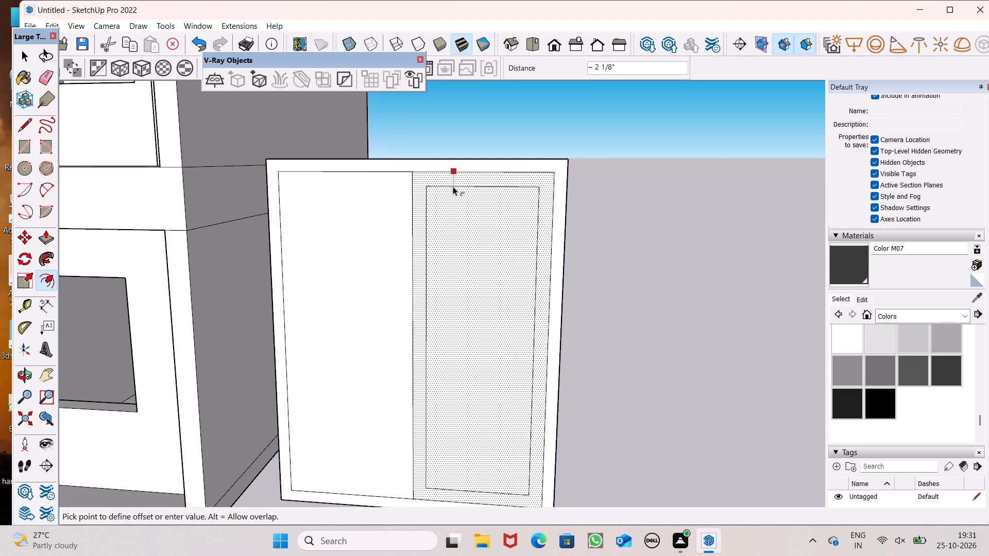
{"action": "left_click_drag", "start_coordinate": [453, 186], "coordinate": [448, 182]}
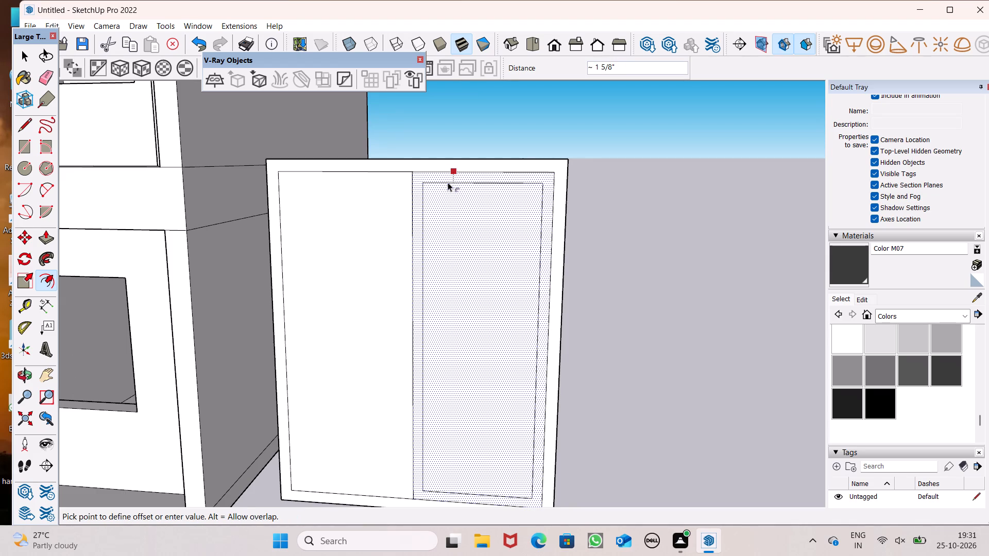
{"action": "left_click_drag", "start_coordinate": [448, 182], "coordinate": [445, 182]}
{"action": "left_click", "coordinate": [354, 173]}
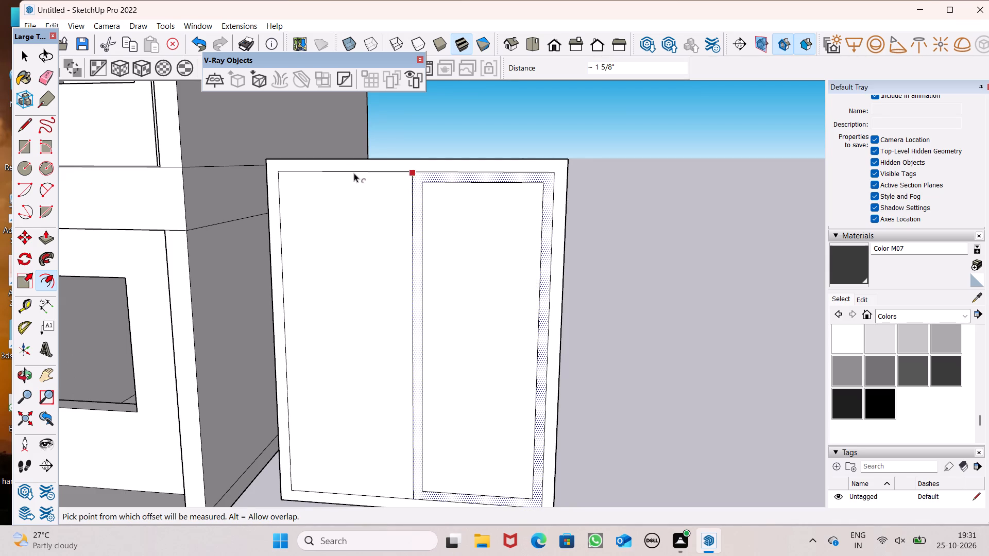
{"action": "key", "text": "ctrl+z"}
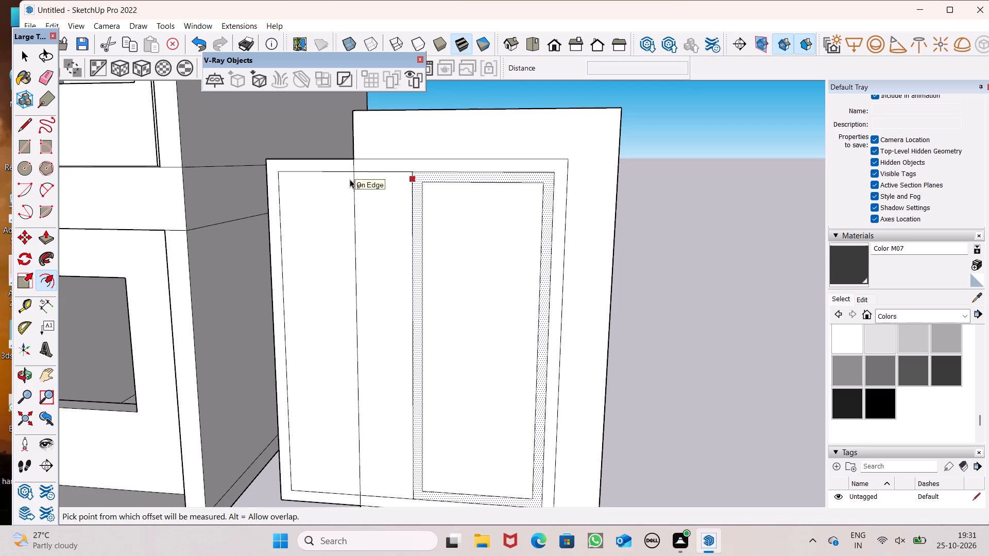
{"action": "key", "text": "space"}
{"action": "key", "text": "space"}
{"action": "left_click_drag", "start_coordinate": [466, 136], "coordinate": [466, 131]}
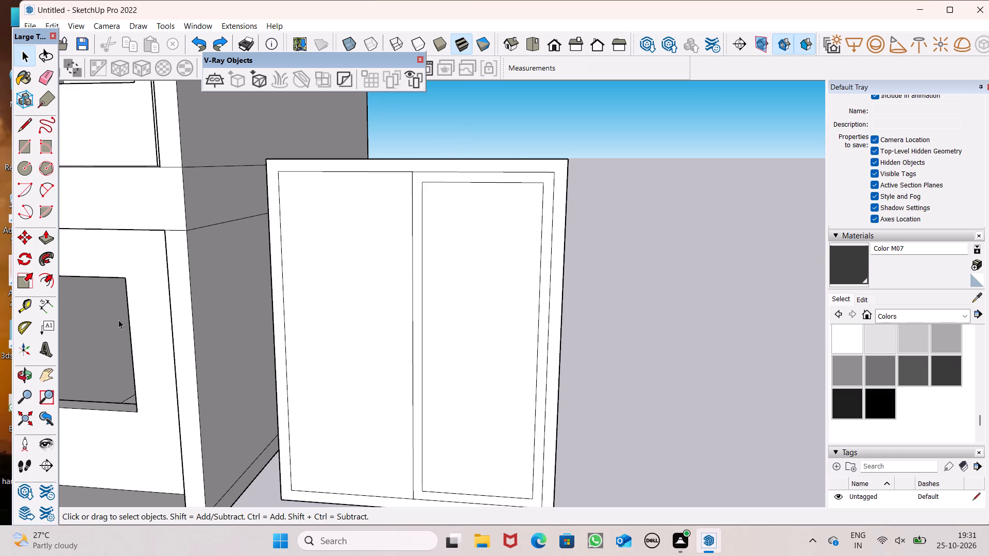
Offset the outline of the panel's left half inward to match the right half's sash border.
{"action": "left_click", "coordinate": [47, 283]}
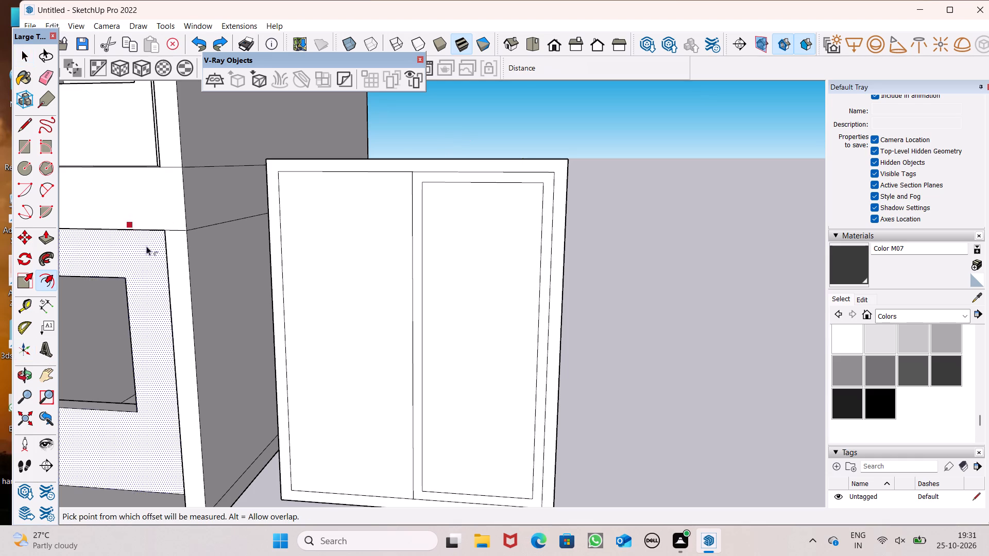
{"action": "left_click_drag", "start_coordinate": [383, 196], "coordinate": [403, 199]}
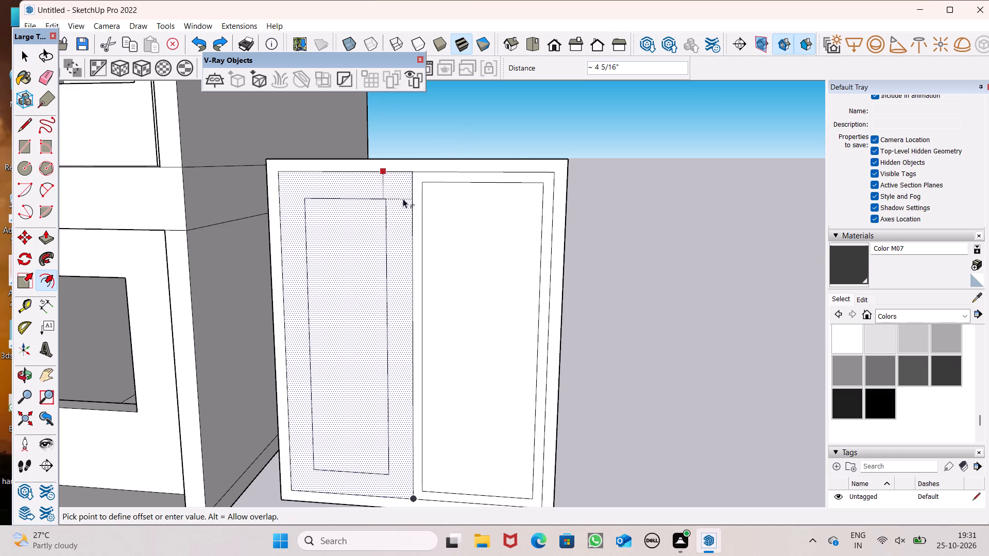
{"action": "left_click_drag", "start_coordinate": [403, 199], "coordinate": [432, 182]}
{"action": "key", "text": "space"}
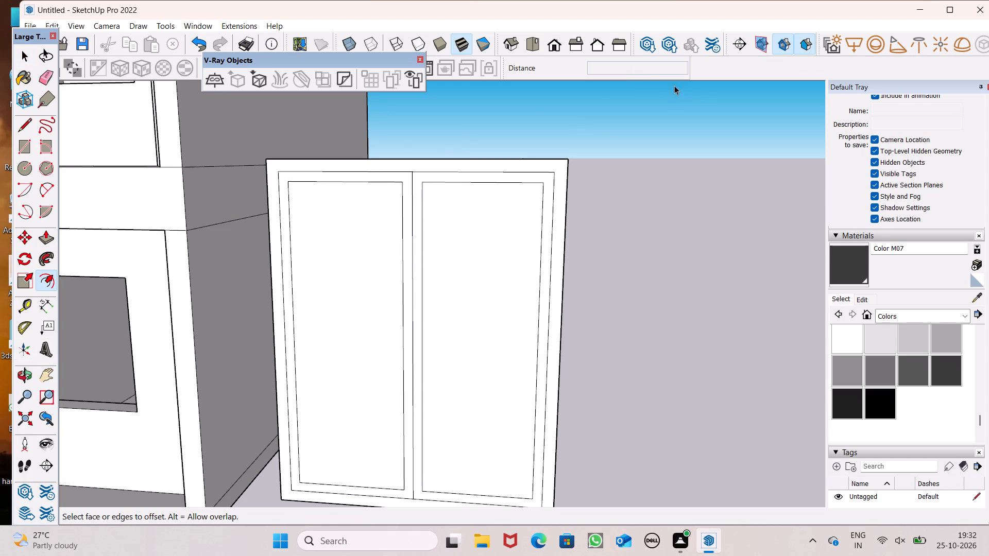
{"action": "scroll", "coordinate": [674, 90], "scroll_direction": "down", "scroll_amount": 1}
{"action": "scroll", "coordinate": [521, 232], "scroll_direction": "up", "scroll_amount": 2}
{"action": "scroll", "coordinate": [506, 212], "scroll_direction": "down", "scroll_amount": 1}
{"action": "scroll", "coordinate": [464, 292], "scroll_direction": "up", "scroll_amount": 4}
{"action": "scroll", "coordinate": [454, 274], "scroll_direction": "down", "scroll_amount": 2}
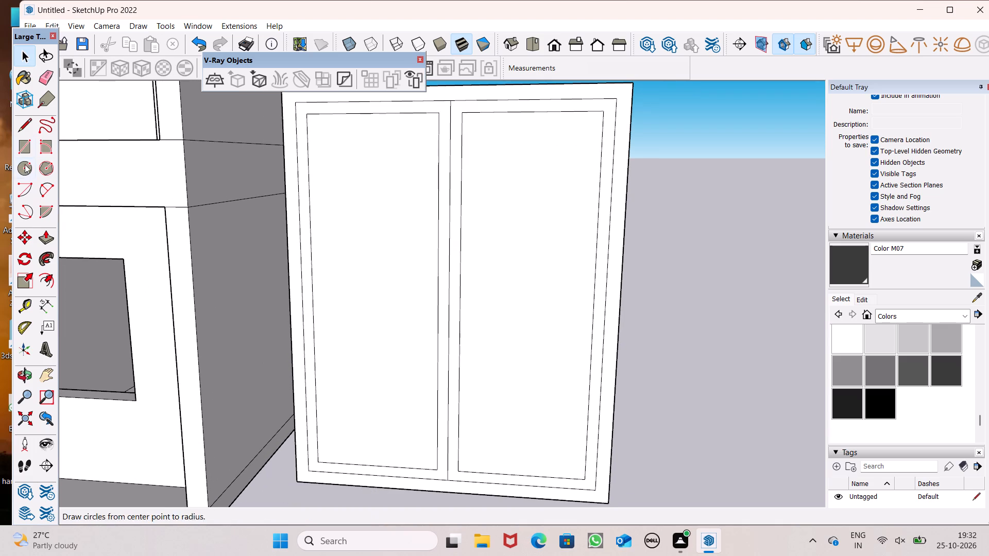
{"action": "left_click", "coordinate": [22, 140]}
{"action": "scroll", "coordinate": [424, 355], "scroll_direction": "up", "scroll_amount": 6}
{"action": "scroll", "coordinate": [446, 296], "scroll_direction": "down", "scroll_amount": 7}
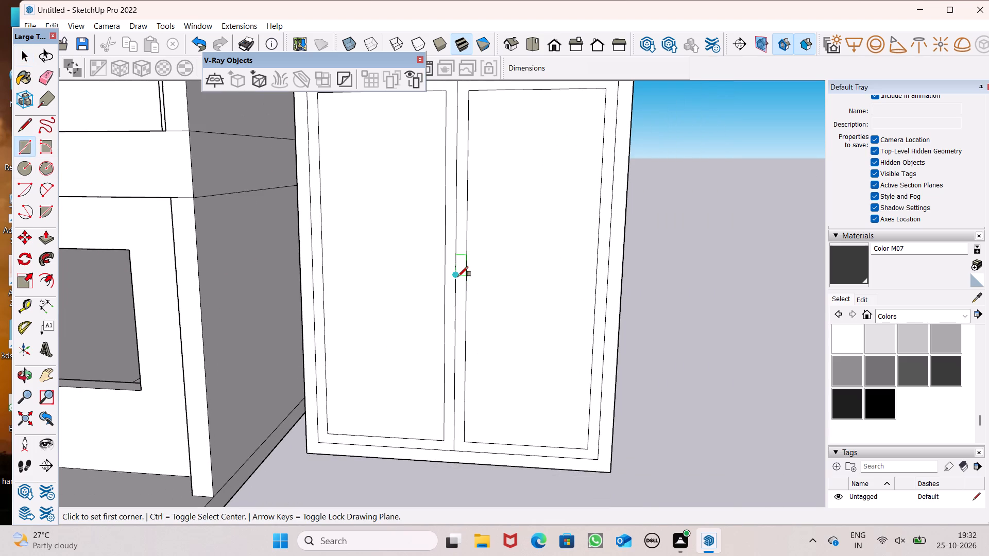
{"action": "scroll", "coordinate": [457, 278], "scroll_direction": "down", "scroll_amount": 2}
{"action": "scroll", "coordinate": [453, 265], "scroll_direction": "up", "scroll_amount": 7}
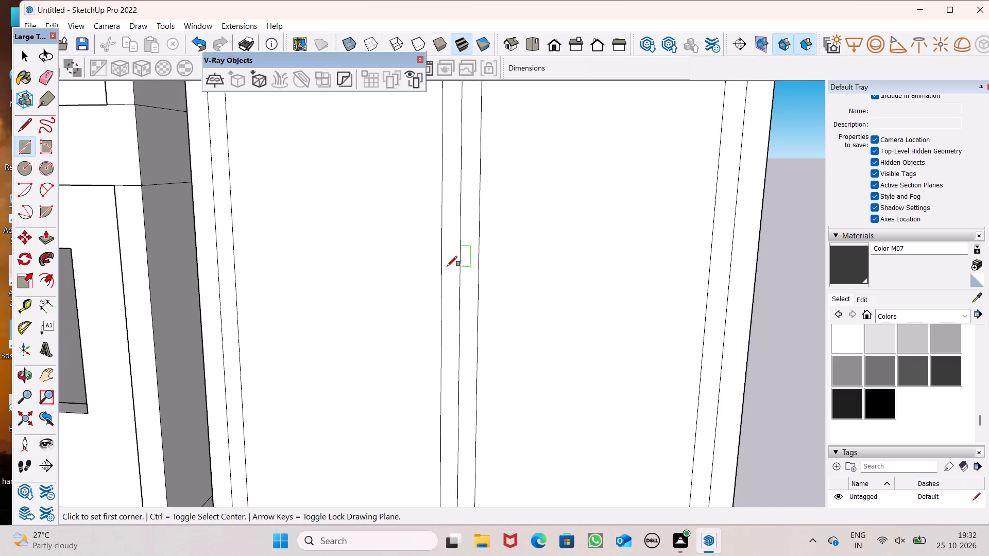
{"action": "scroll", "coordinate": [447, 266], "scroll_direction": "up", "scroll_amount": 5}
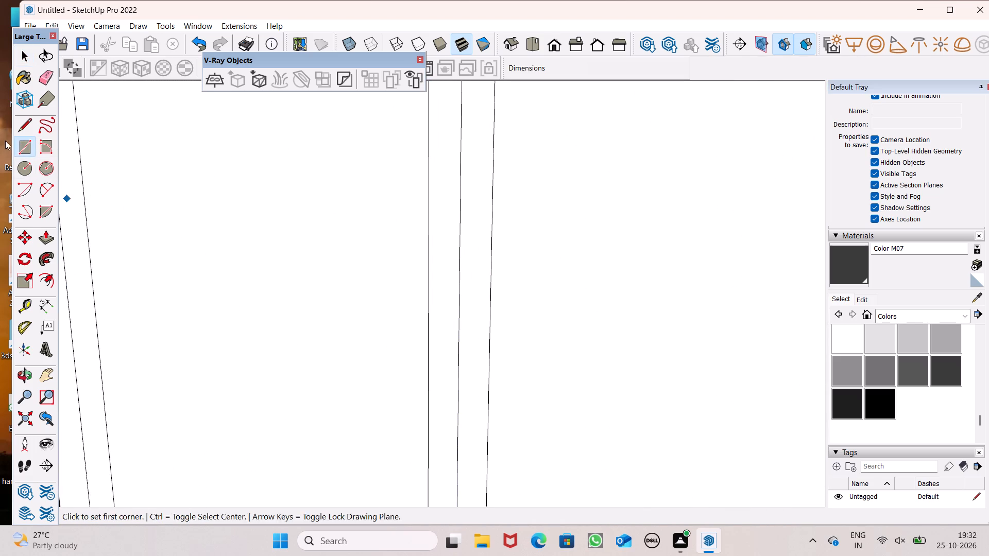
Draw a horizontal line near mid-height across the two adjoining sash borders, as two segments of about 1 5/8" meeting at the centre line.
{"action": "left_click", "coordinate": [22, 121]}
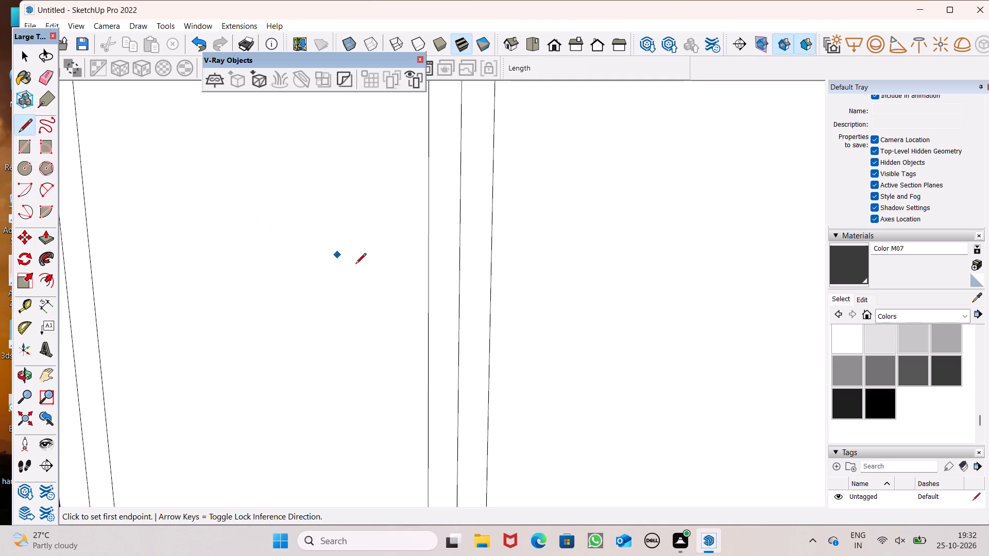
{"action": "scroll", "coordinate": [498, 320], "scroll_direction": "down", "scroll_amount": 2}
{"action": "scroll", "coordinate": [459, 293], "scroll_direction": "down", "scroll_amount": 11}
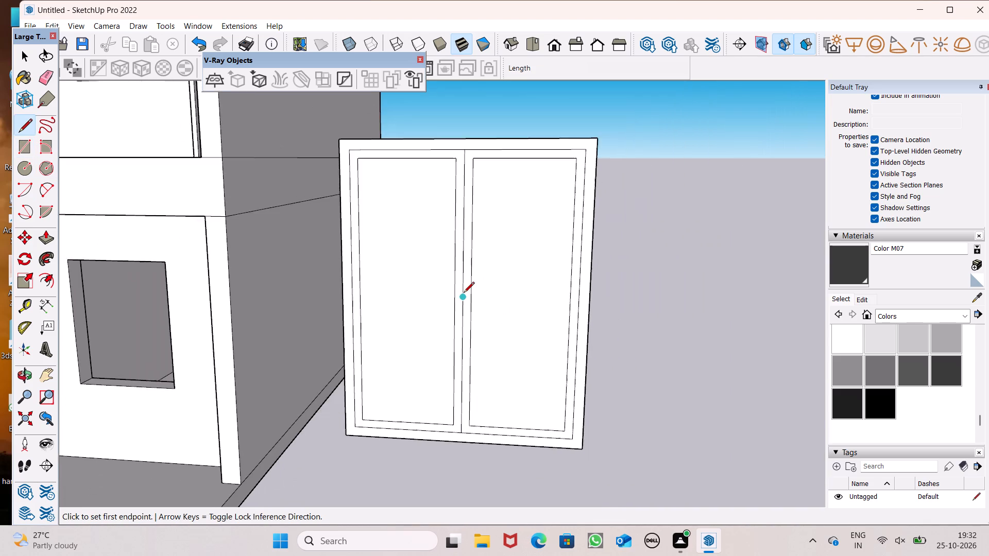
{"action": "scroll", "coordinate": [464, 293], "scroll_direction": "down", "scroll_amount": 2}
{"action": "scroll", "coordinate": [465, 293], "scroll_direction": "up", "scroll_amount": 5}
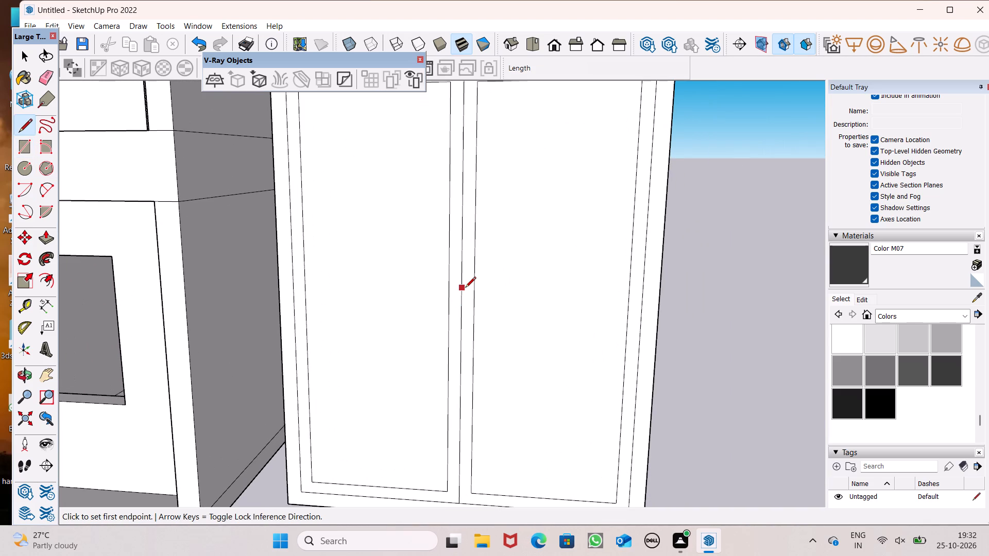
{"action": "left_click", "coordinate": [464, 288]}
{"action": "left_click", "coordinate": [472, 291]}
{"action": "scroll", "coordinate": [451, 307], "scroll_direction": "up", "scroll_amount": 6}
{"action": "scroll", "coordinate": [494, 279], "scroll_direction": "up", "scroll_amount": 9}
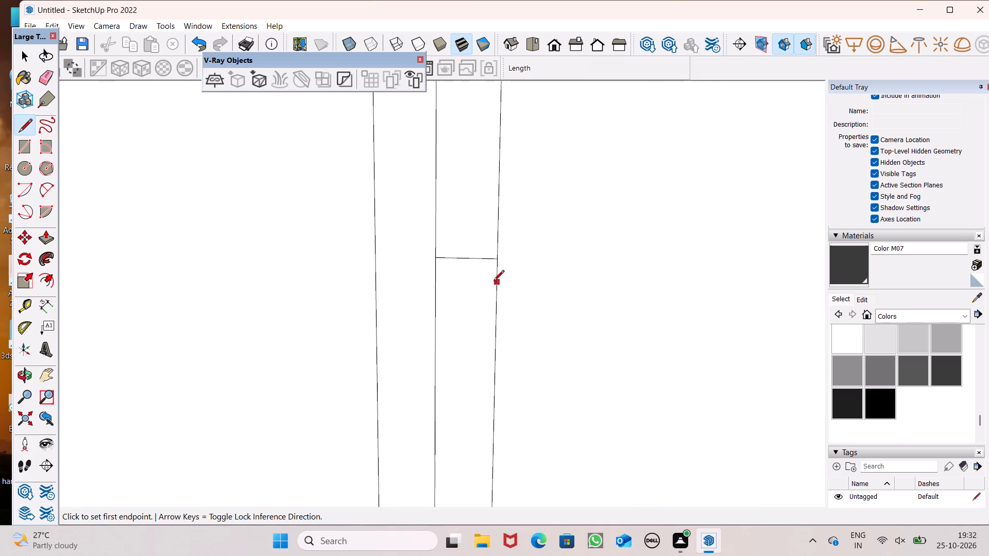
{"action": "scroll", "coordinate": [454, 268], "scroll_direction": "up", "scroll_amount": 6}
{"action": "left_click_drag", "start_coordinate": [335, 258], "coordinate": [345, 258]}
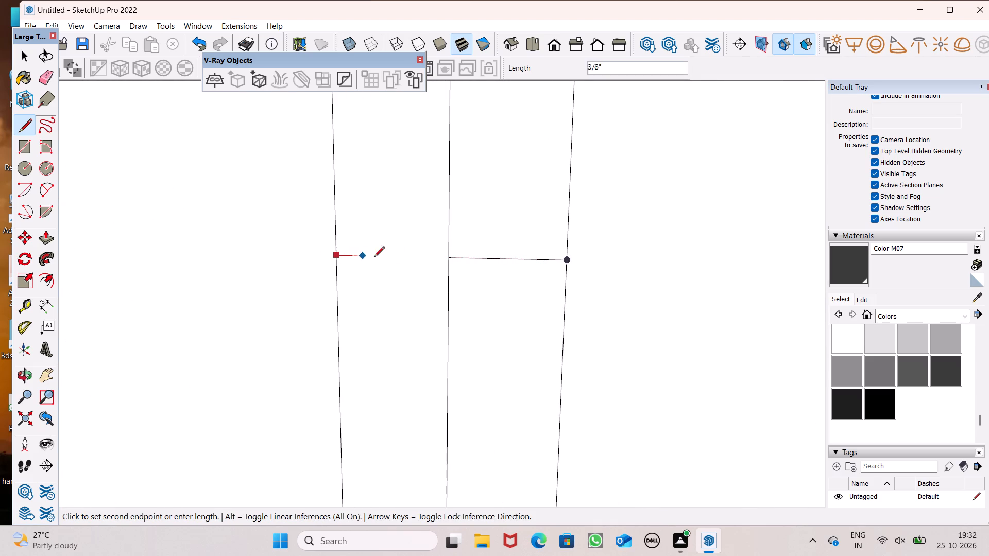
{"action": "left_click", "coordinate": [445, 261]}
Draw a second horizontal line about 3 3/16" long across the two adjoining sash borders, below the first crossline.
{"action": "scroll", "coordinate": [453, 231], "scroll_direction": "down", "scroll_amount": 8}
{"action": "scroll", "coordinate": [456, 296], "scroll_direction": "down", "scroll_amount": 10}
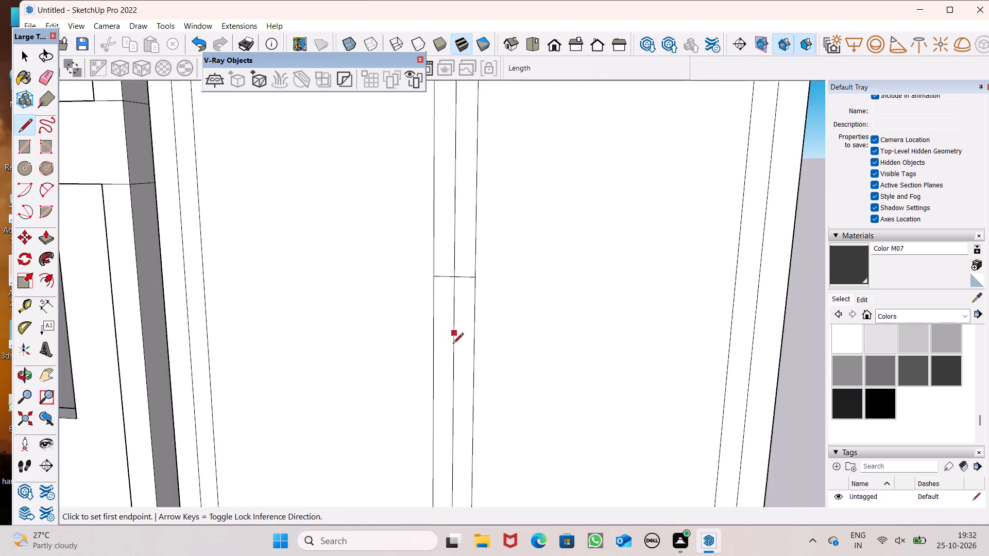
{"action": "scroll", "coordinate": [451, 355], "scroll_direction": "up", "scroll_amount": 7}
{"action": "scroll", "coordinate": [417, 370], "scroll_direction": "down", "scroll_amount": 2}
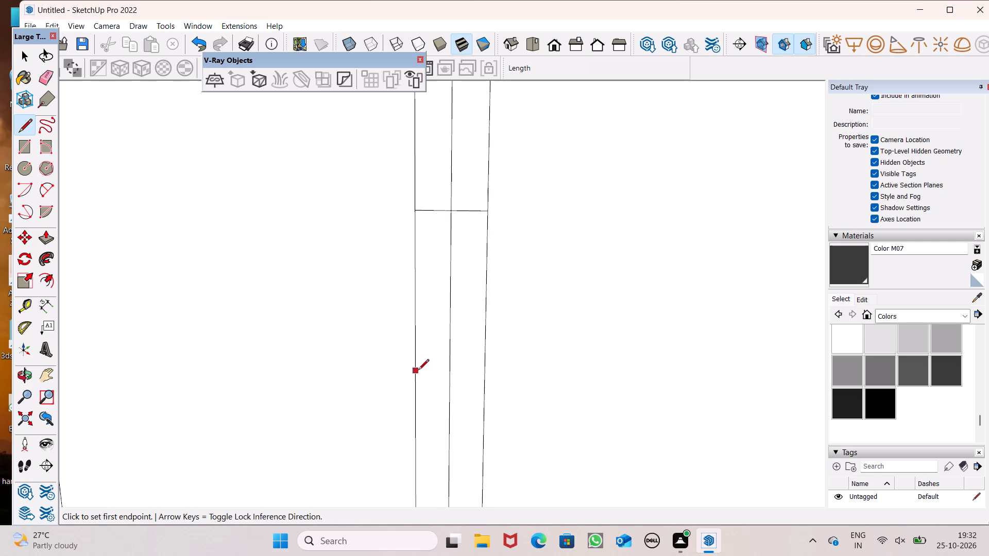
{"action": "left_click_drag", "start_coordinate": [414, 354], "coordinate": [427, 354]}
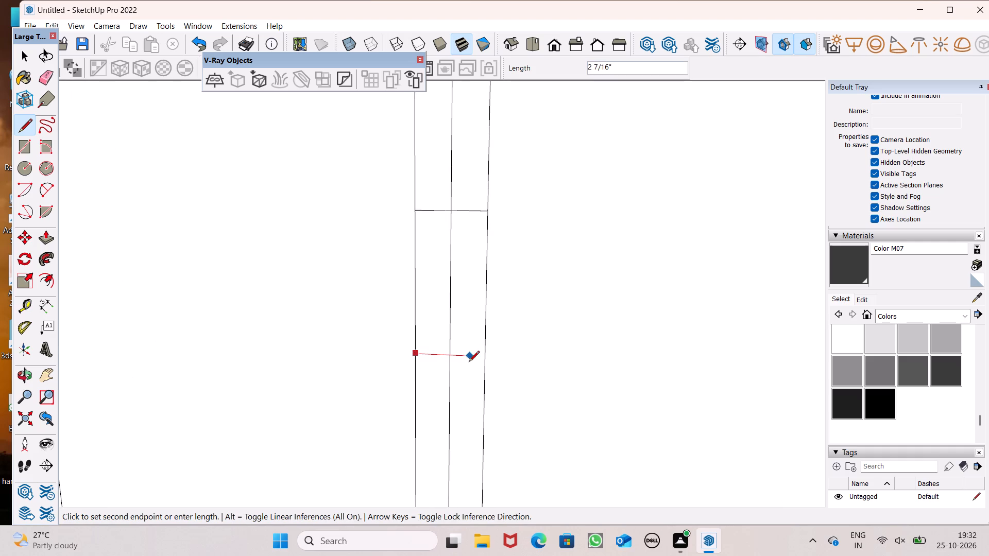
{"action": "left_click", "coordinate": [485, 354]}
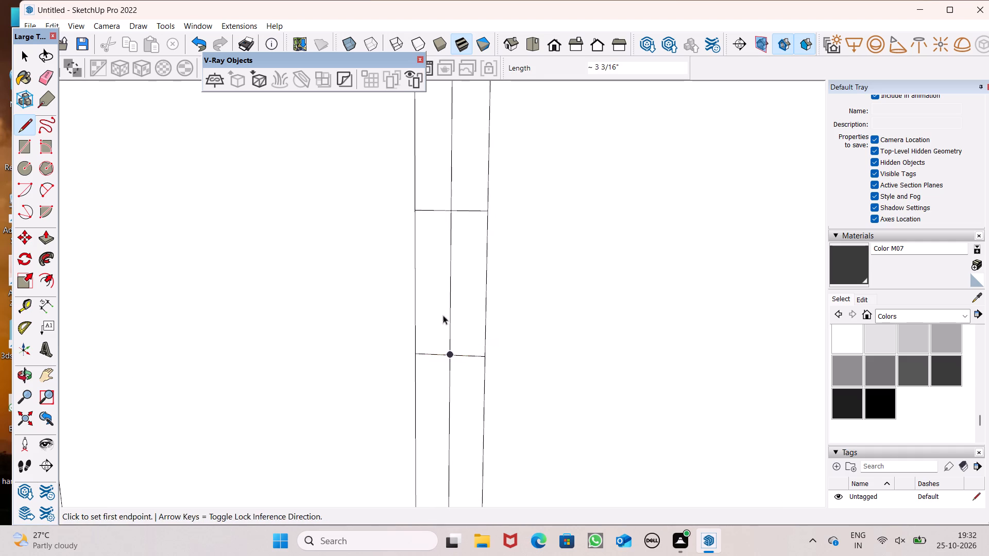
{"action": "key", "text": "space"}
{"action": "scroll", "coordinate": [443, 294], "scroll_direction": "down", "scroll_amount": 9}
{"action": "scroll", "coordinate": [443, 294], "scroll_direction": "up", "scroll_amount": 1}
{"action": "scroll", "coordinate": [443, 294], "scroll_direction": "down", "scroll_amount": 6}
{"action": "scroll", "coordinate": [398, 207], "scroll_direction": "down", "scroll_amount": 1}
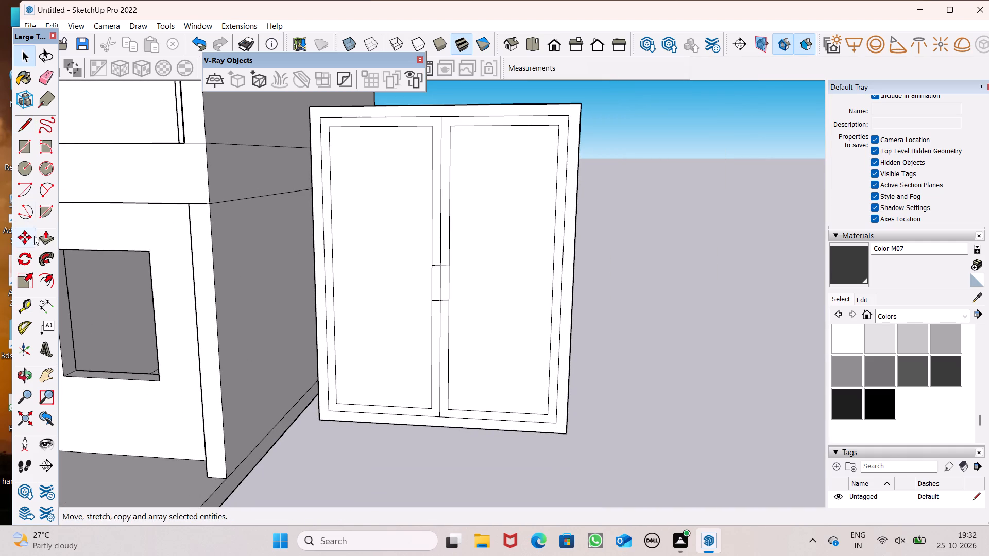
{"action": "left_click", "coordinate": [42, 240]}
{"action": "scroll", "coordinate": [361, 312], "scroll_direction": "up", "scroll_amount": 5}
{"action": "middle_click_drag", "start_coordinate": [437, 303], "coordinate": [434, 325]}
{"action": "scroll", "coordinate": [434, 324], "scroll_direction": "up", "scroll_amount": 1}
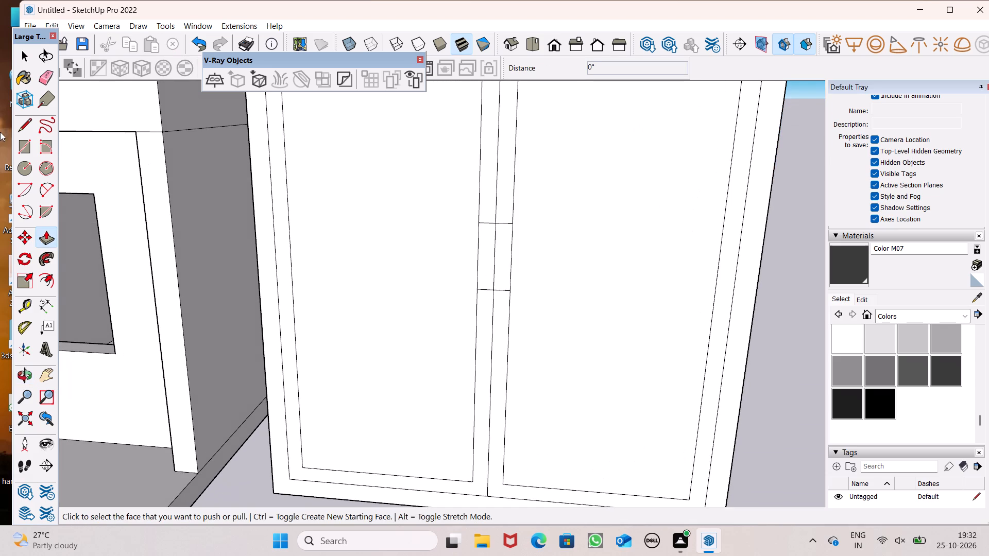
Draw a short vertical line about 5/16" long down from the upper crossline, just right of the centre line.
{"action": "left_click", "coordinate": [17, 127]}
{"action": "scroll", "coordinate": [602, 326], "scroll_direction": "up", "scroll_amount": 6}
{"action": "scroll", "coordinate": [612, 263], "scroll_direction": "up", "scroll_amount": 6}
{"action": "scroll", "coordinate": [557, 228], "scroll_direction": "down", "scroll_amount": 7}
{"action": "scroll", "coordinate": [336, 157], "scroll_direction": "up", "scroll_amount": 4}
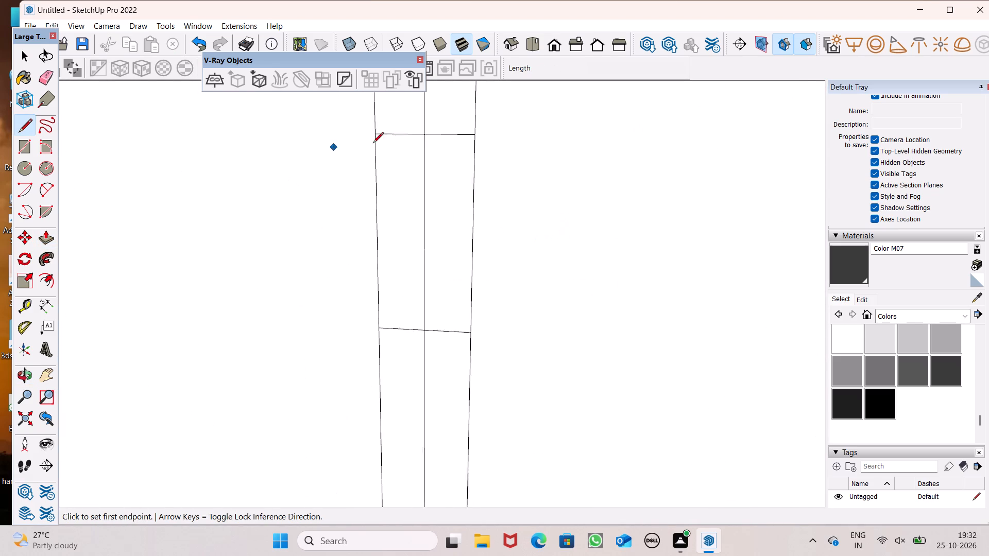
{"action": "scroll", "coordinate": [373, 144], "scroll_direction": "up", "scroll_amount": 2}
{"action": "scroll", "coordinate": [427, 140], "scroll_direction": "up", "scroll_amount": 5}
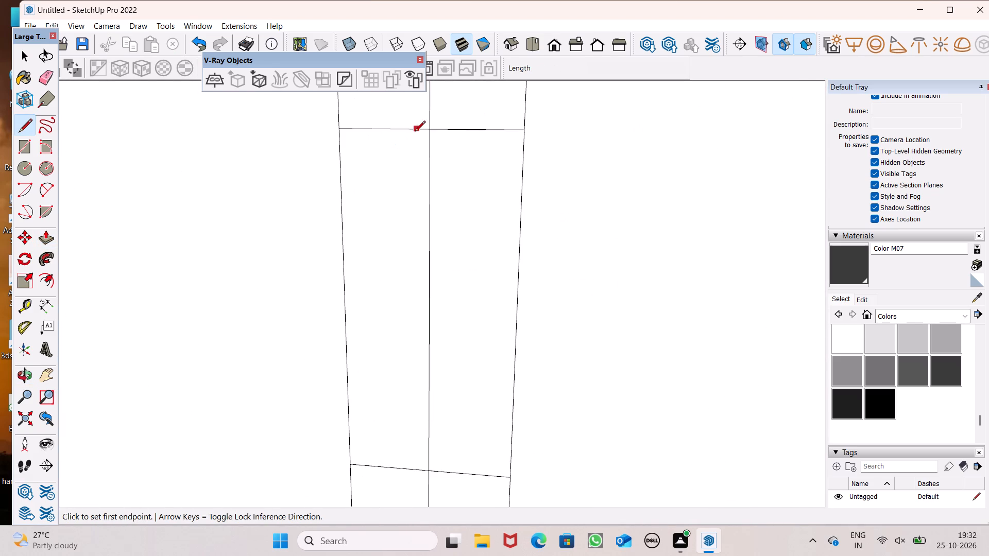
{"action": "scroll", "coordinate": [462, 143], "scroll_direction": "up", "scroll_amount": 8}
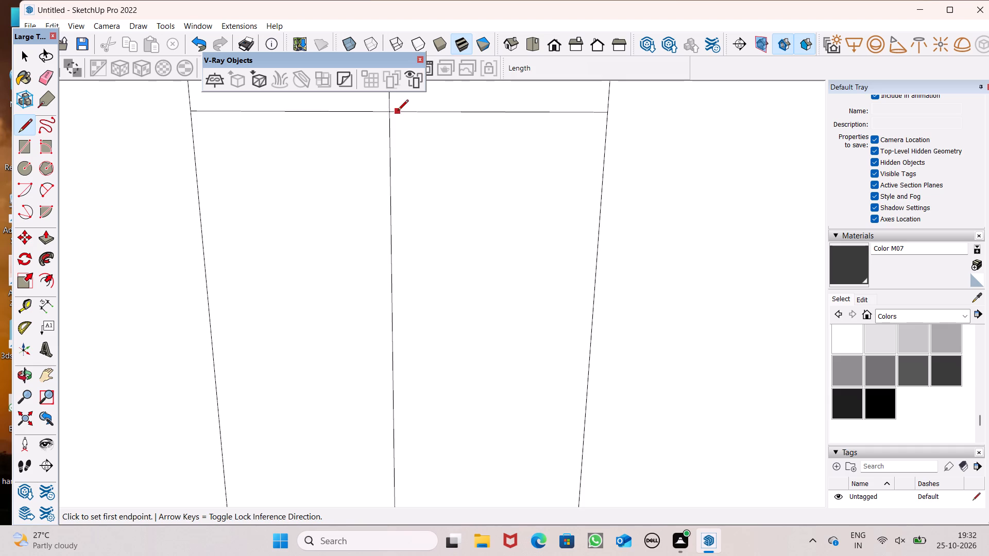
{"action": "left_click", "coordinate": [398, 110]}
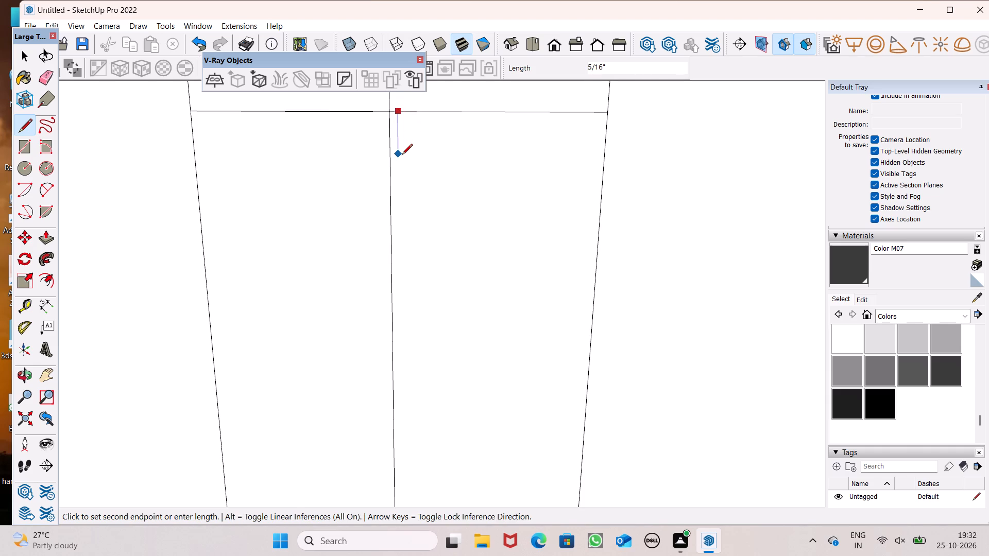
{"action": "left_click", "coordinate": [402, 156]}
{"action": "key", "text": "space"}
Draw a short vertical line down from the upper crossline, just left of the centre line.
{"action": "left_click", "coordinate": [31, 126]}
{"action": "scroll", "coordinate": [339, 123], "scroll_direction": "up", "scroll_amount": 4}
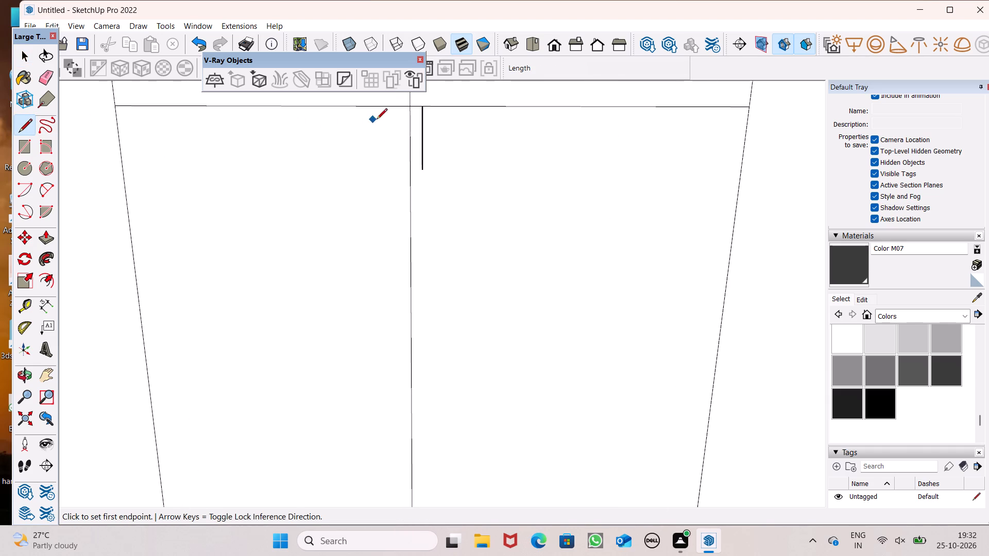
{"action": "left_click", "coordinate": [390, 107]}
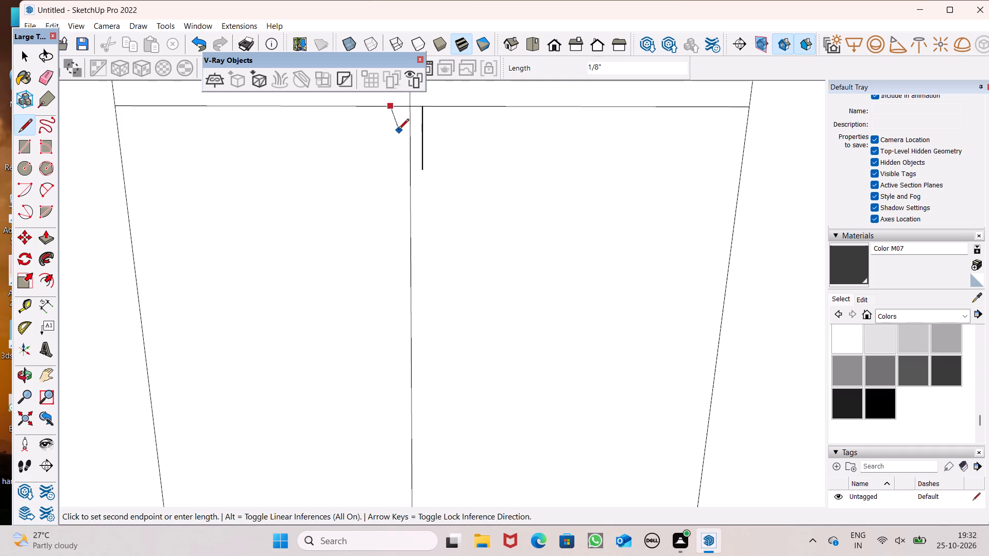
{"action": "left_click", "coordinate": [395, 161]}
{"action": "key", "text": "space"}
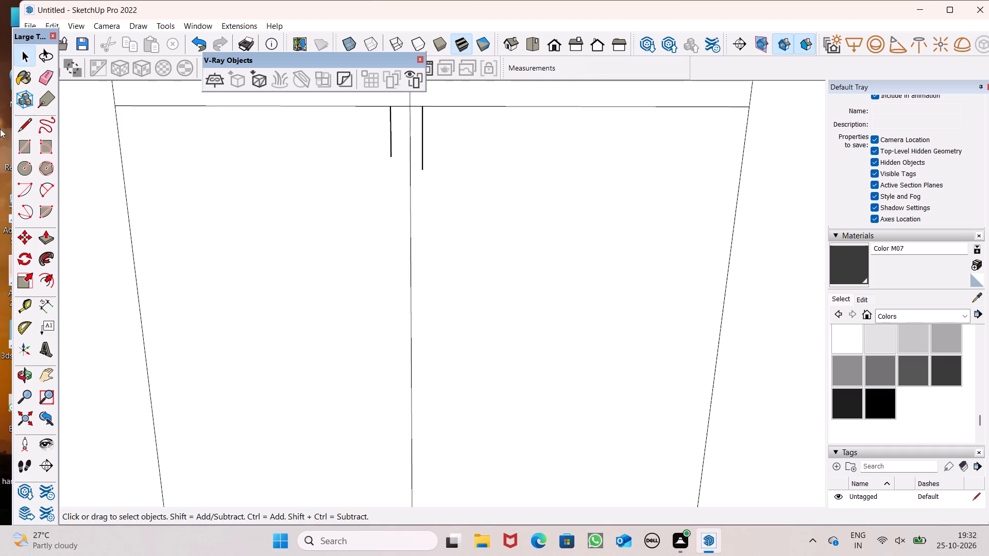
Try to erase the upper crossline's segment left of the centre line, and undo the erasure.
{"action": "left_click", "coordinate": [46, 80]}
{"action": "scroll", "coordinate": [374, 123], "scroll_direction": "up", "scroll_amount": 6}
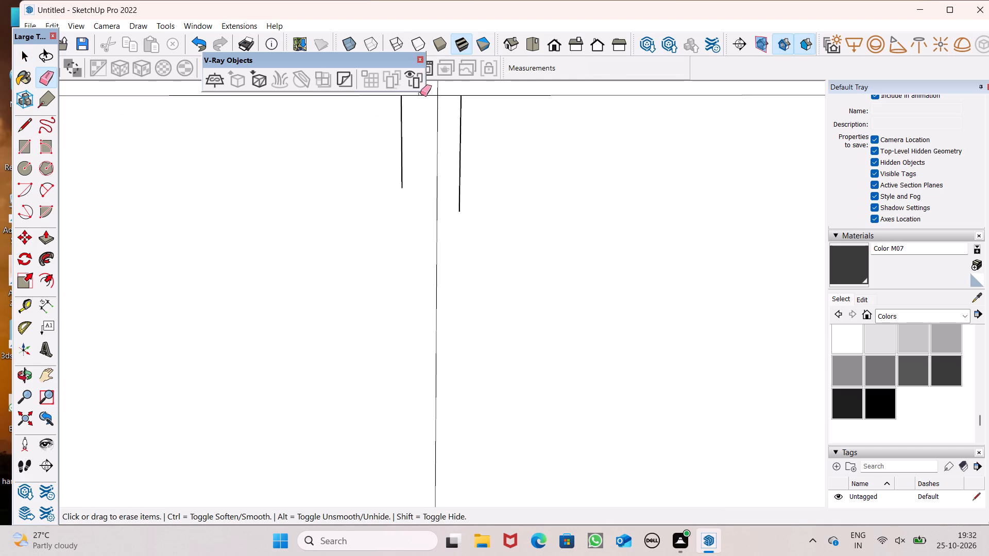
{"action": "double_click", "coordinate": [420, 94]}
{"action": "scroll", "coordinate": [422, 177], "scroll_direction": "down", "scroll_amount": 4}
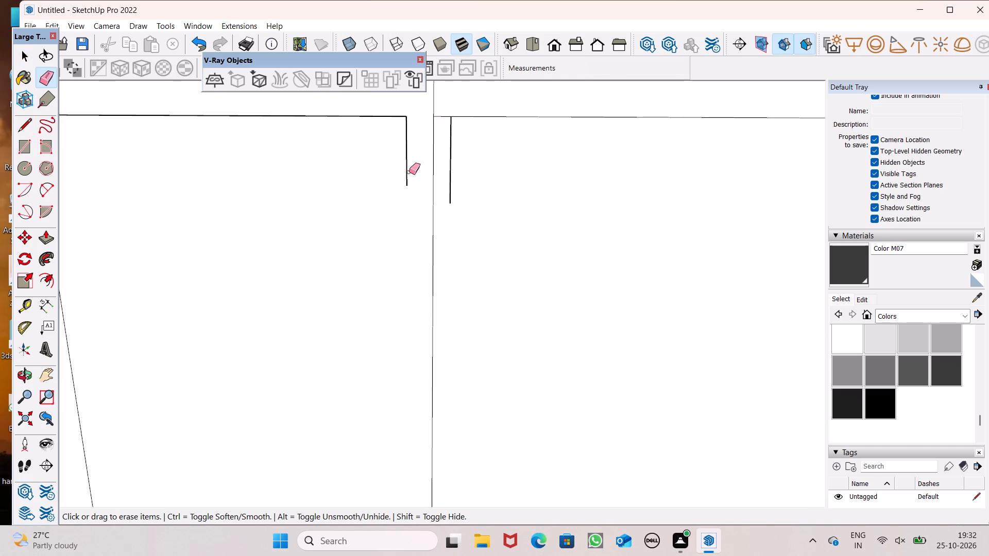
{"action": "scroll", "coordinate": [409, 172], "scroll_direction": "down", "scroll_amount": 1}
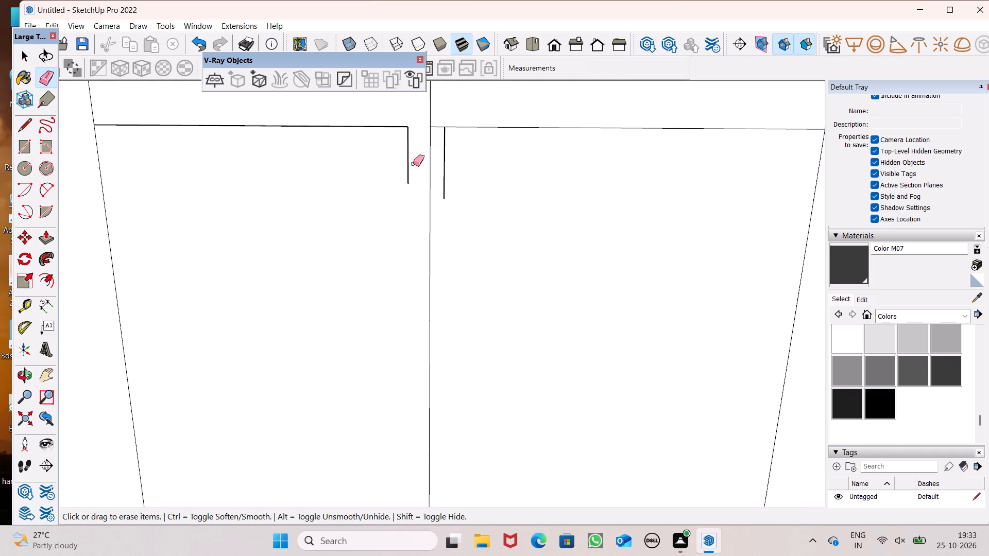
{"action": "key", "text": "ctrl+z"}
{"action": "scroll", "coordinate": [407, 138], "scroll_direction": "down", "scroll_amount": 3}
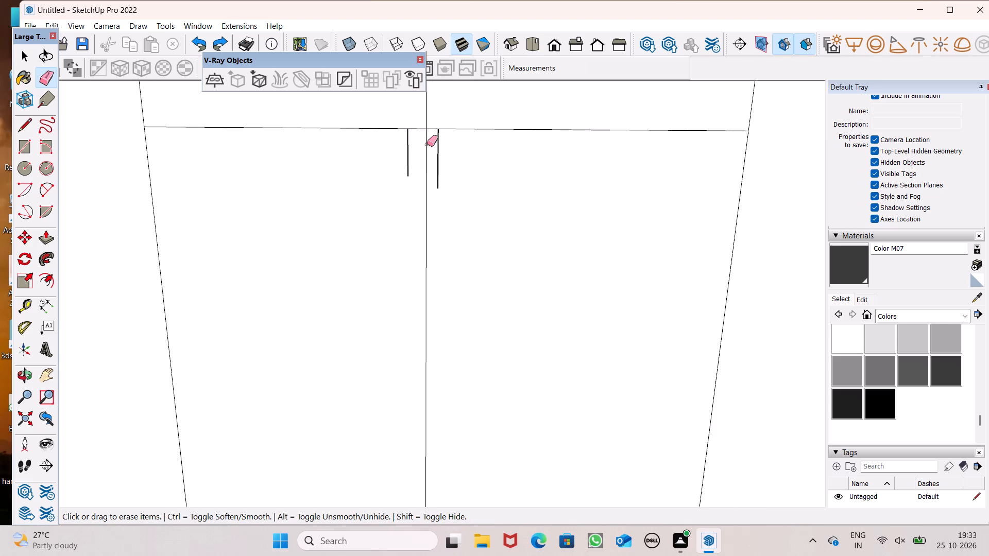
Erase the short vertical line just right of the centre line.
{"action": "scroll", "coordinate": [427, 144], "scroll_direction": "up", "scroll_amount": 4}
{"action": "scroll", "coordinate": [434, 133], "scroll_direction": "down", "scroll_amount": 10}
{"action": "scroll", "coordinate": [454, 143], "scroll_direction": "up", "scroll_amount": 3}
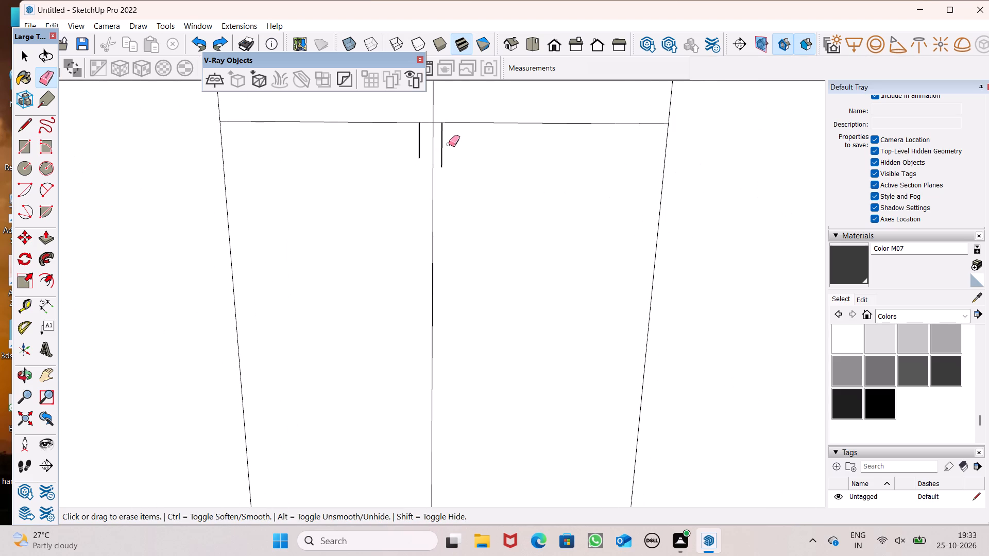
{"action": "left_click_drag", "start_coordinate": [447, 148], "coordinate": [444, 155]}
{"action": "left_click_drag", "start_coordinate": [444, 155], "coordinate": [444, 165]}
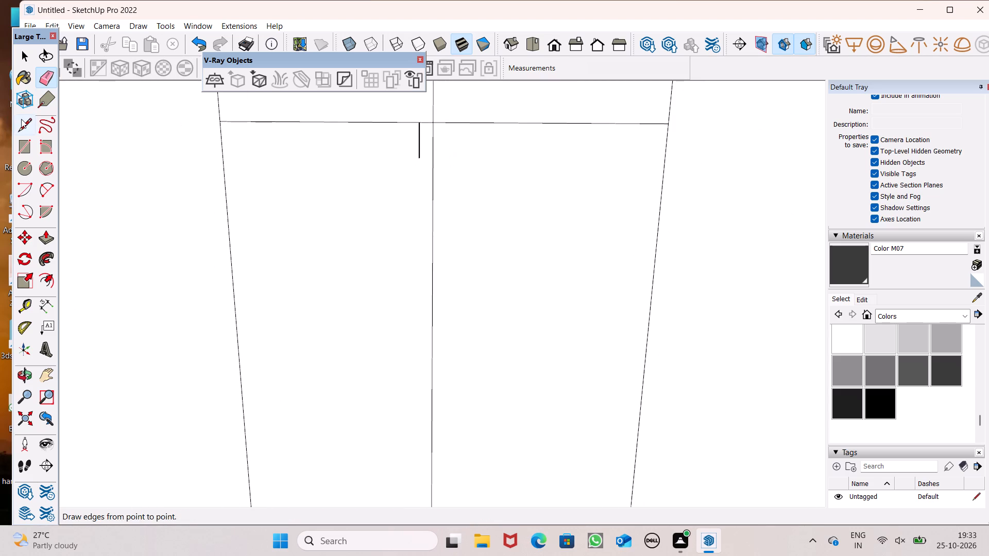
Draw a vertical line about 6 9/16" long from the upper to the lower crossline, just right of the centre line.
{"action": "left_click", "coordinate": [28, 120]}
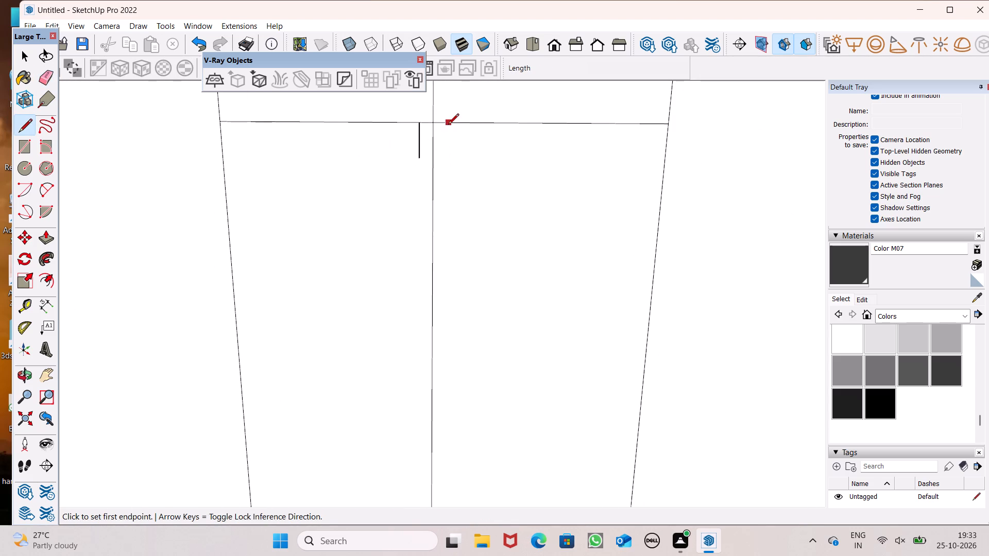
{"action": "left_click", "coordinate": [450, 125]}
{"action": "scroll", "coordinate": [453, 162], "scroll_direction": "down", "scroll_amount": 13}
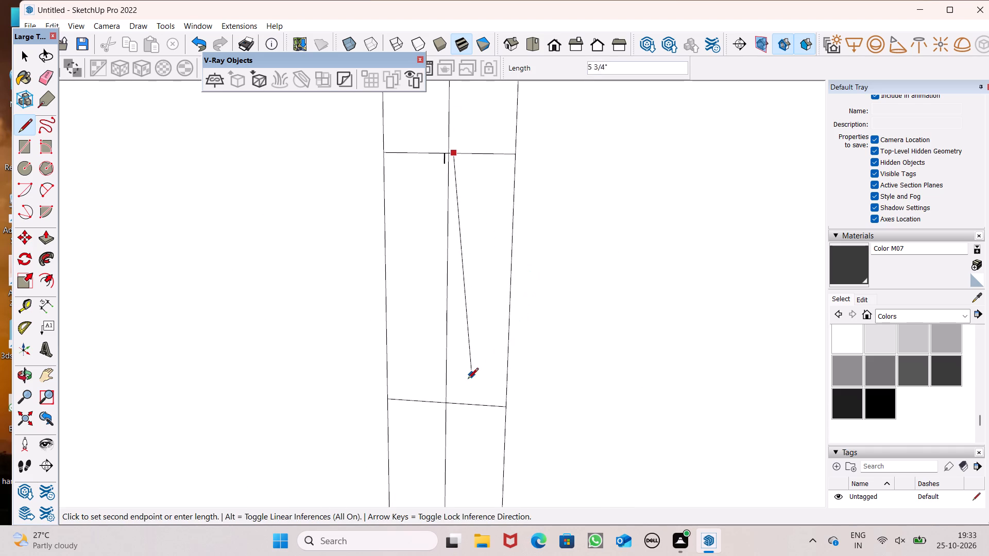
{"action": "left_click", "coordinate": [456, 405]}
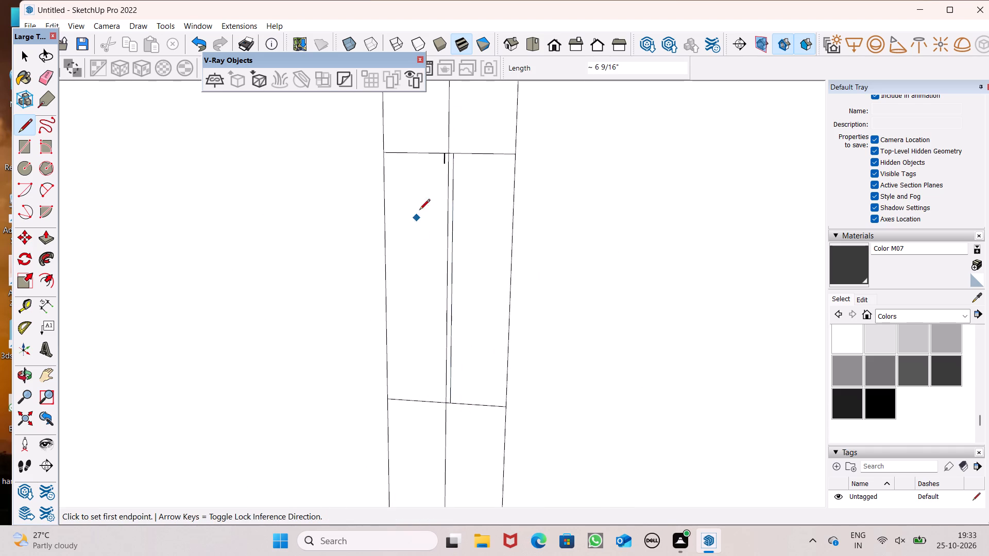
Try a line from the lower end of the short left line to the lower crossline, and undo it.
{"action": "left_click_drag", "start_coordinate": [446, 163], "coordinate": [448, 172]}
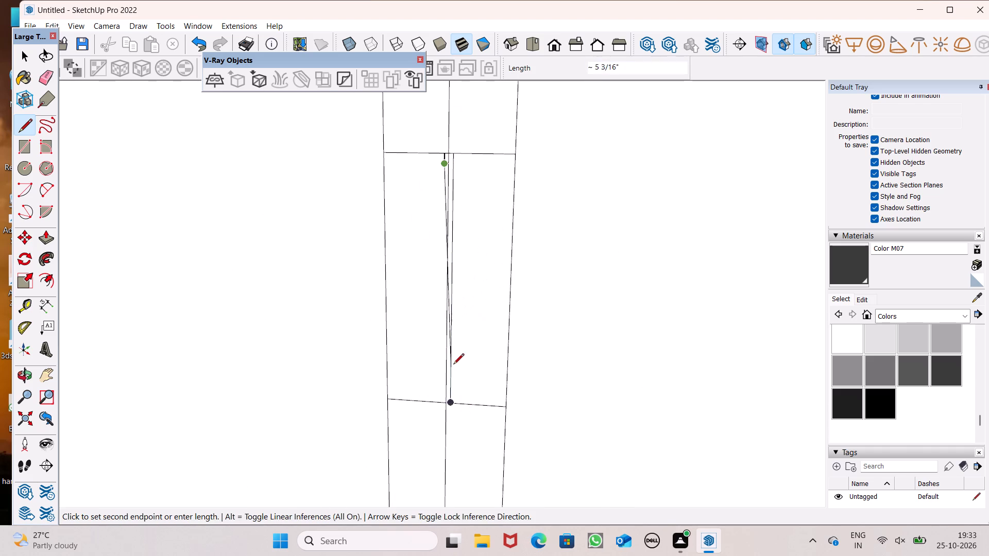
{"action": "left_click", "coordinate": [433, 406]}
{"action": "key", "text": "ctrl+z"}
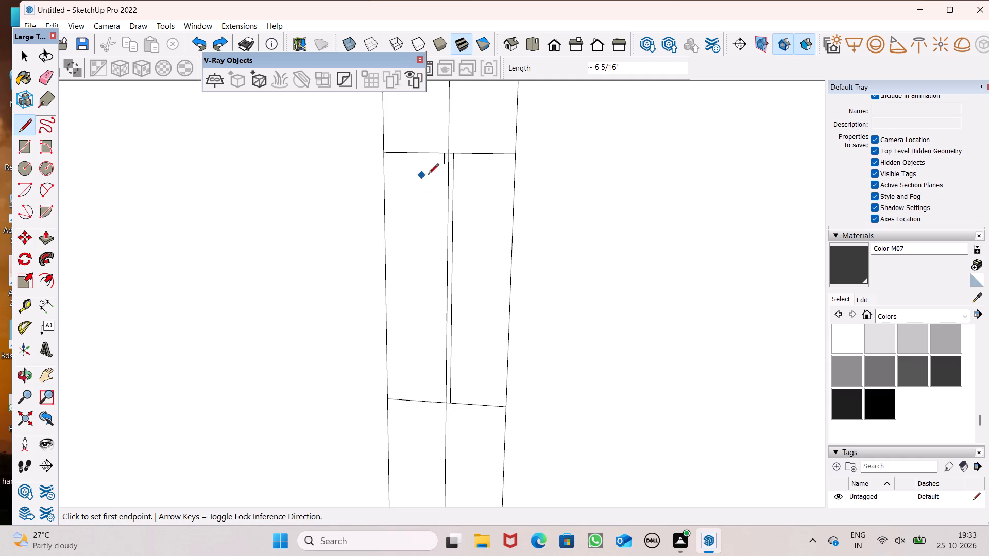
Draw a vertical line from the lower end of the short left line down to the lower crossline.
{"action": "left_click", "coordinate": [443, 167]}
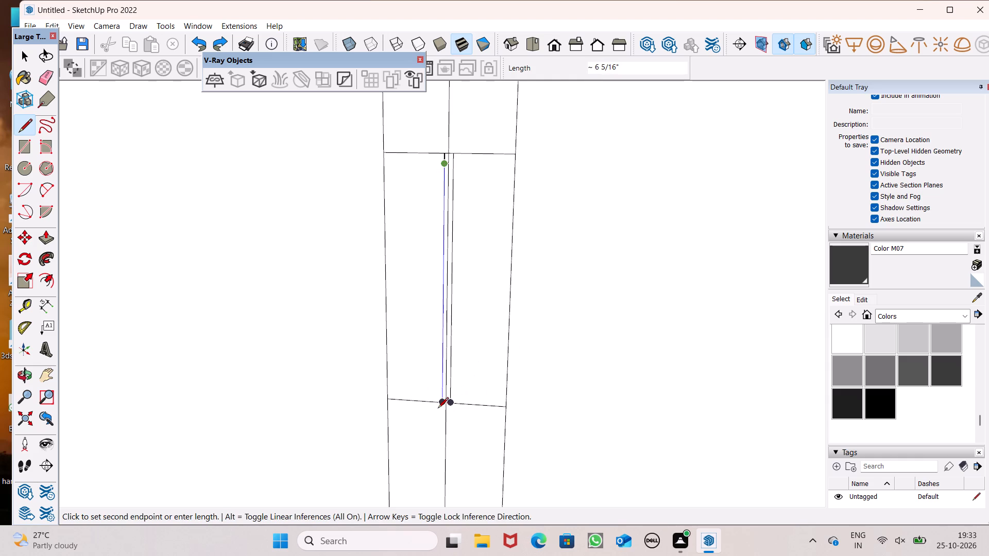
{"action": "left_click", "coordinate": [437, 407]}
{"action": "key", "text": "space"}
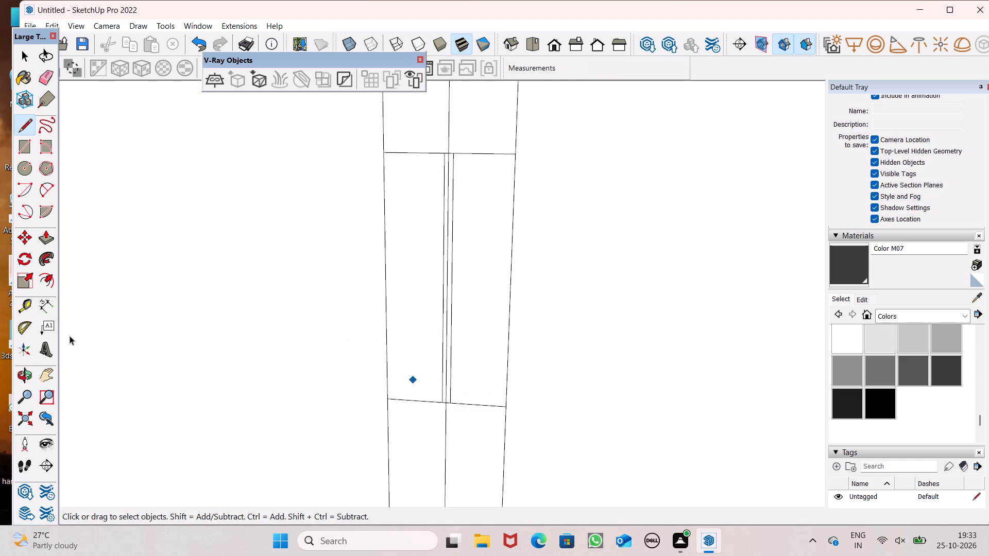
Push/Pull the two handle faces on either side of the centre gap outward from the window frame.
{"action": "left_click", "coordinate": [44, 243]}
{"action": "scroll", "coordinate": [265, 242], "scroll_direction": "down", "scroll_amount": 2}
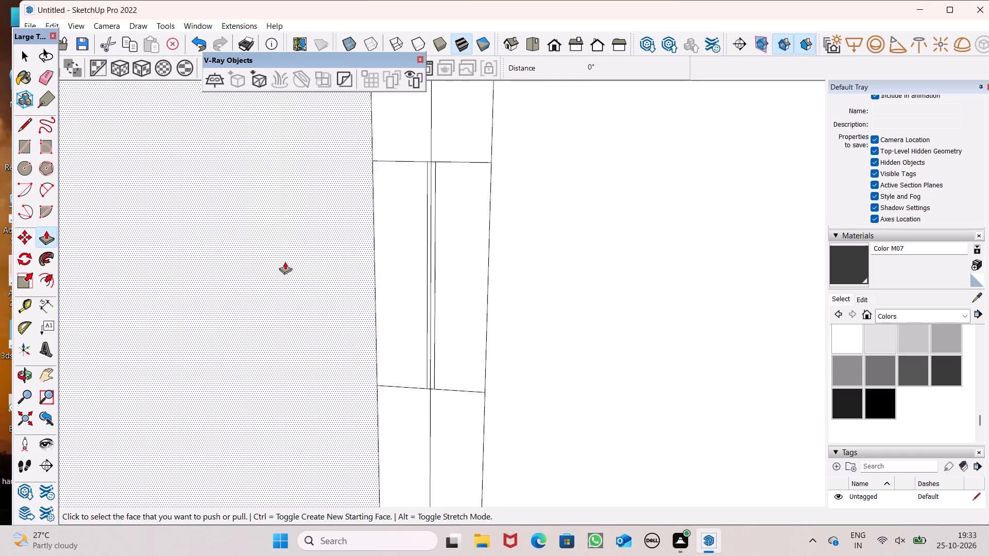
{"action": "middle_click_drag", "start_coordinate": [288, 263], "coordinate": [296, 303]}
{"action": "left_click_drag", "start_coordinate": [407, 340], "coordinate": [403, 349]}
{"action": "left_click_drag", "start_coordinate": [437, 356], "coordinate": [407, 362]}
{"action": "key", "text": "space"}
Erase the short stray edge near the top of the left handle's inner side face.
{"action": "middle_click_drag", "start_coordinate": [379, 265], "coordinate": [471, 193]}
{"action": "scroll", "coordinate": [379, 265], "scroll_direction": "up", "scroll_amount": 1}
{"action": "scroll", "coordinate": [424, 187], "scroll_direction": "up", "scroll_amount": 3}
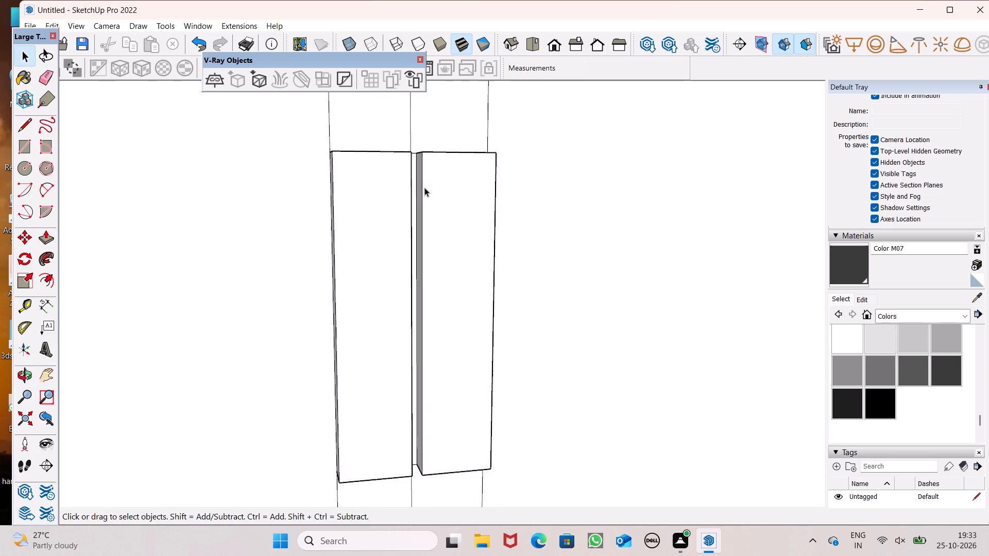
{"action": "scroll", "coordinate": [424, 187], "scroll_direction": "up", "scroll_amount": 5}
{"action": "middle_click_drag", "start_coordinate": [411, 198], "coordinate": [313, 254]}
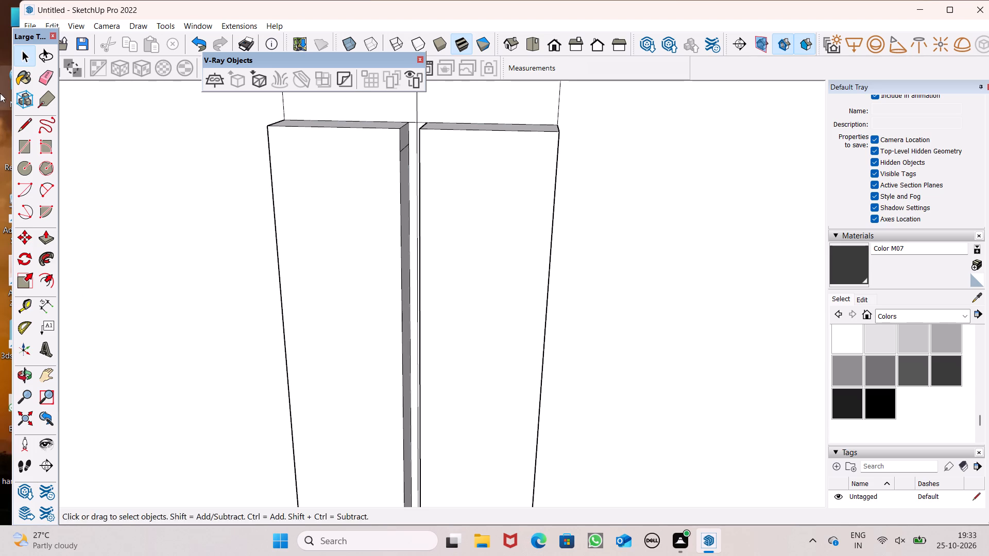
{"action": "left_click", "coordinate": [57, 79]}
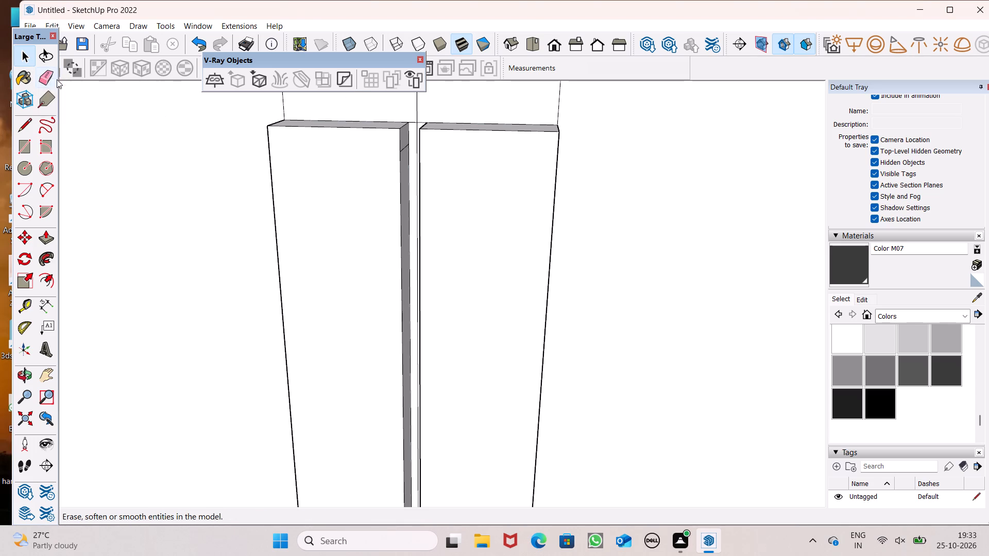
{"action": "left_click", "coordinate": [48, 79]}
{"action": "scroll", "coordinate": [383, 162], "scroll_direction": "up", "scroll_amount": 8}
{"action": "scroll", "coordinate": [444, 132], "scroll_direction": "up", "scroll_amount": 2}
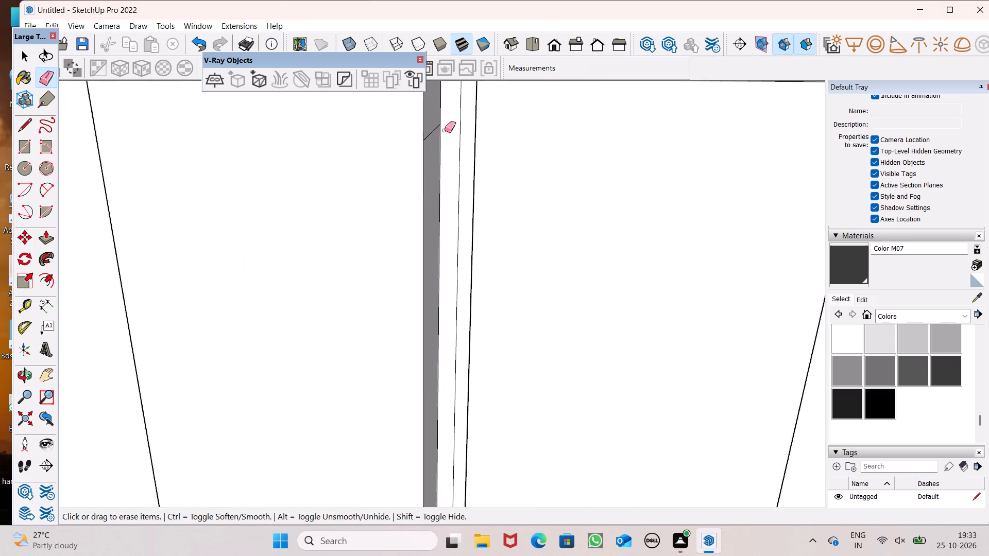
{"action": "scroll", "coordinate": [445, 130], "scroll_direction": "up", "scroll_amount": 5}
{"action": "left_click", "coordinate": [423, 129]}
Examine the raised handle pair up close and within the whole window beside the house.
{"action": "scroll", "coordinate": [508, 186], "scroll_direction": "down", "scroll_amount": 11}
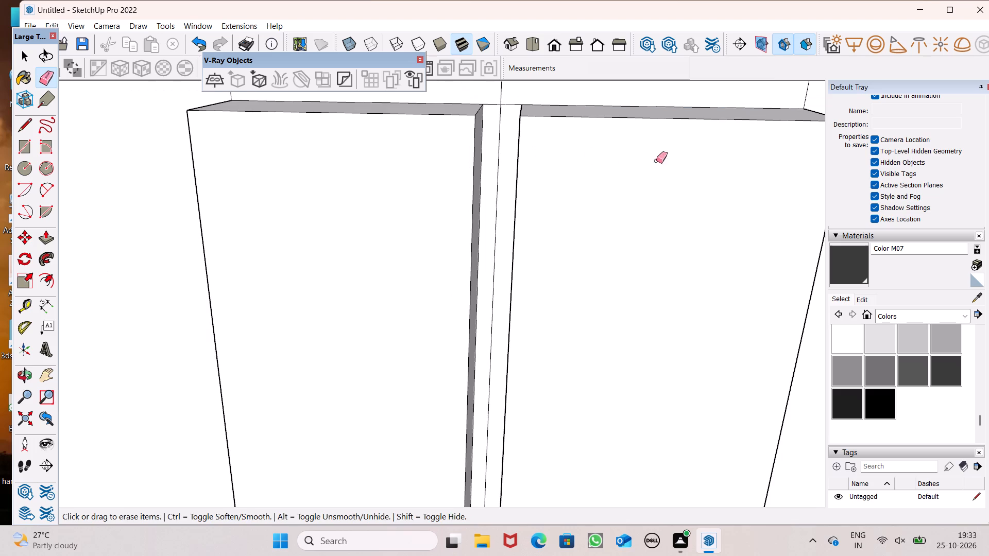
{"action": "middle_click_drag", "start_coordinate": [675, 158], "coordinate": [811, 173]}
{"action": "scroll", "coordinate": [473, 84], "scroll_direction": "down", "scroll_amount": 11}
{"action": "middle_click_drag", "start_coordinate": [454, 182], "coordinate": [323, 137]}
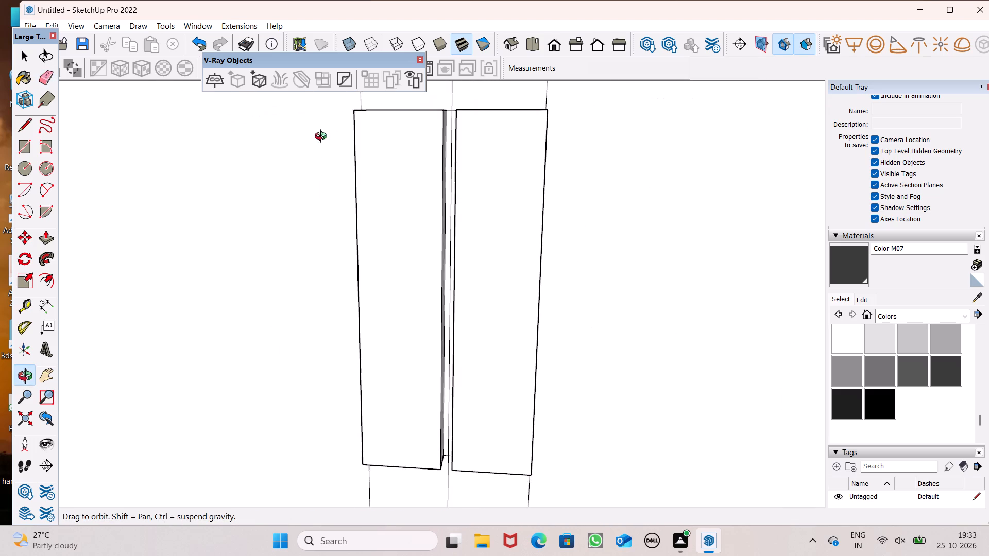
{"action": "middle_click_drag", "start_coordinate": [323, 137], "coordinate": [321, 138]}
{"action": "scroll", "coordinate": [428, 204], "scroll_direction": "down", "scroll_amount": 6}
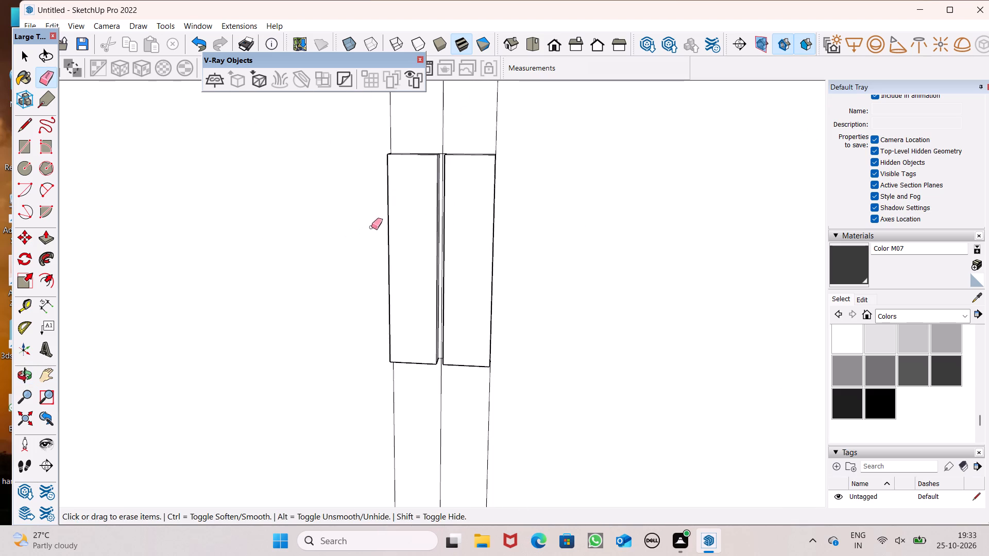
{"action": "scroll", "coordinate": [394, 228], "scroll_direction": "down", "scroll_amount": 5}
{"action": "middle_click_drag", "start_coordinate": [438, 275], "coordinate": [430, 250]}
{"action": "scroll", "coordinate": [493, 197], "scroll_direction": "up", "scroll_amount": 1}
{"action": "scroll", "coordinate": [500, 224], "scroll_direction": "down", "scroll_amount": 14}
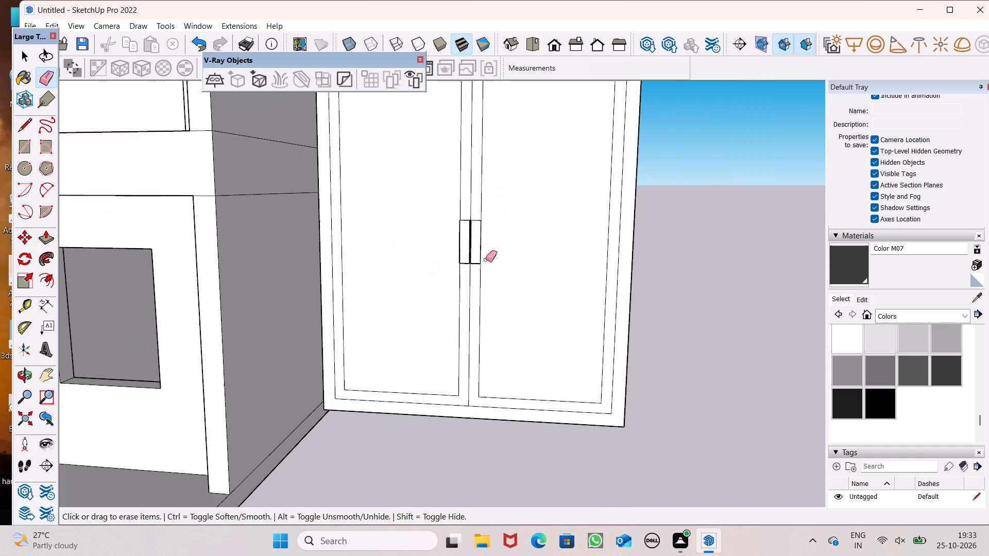
{"action": "scroll", "coordinate": [486, 259], "scroll_direction": "down", "scroll_amount": 6}
{"action": "middle_click_drag", "start_coordinate": [514, 291], "coordinate": [513, 320]}
{"action": "scroll", "coordinate": [516, 315], "scroll_direction": "up", "scroll_amount": 1}
{"action": "scroll", "coordinate": [521, 293], "scroll_direction": "down", "scroll_amount": 1}
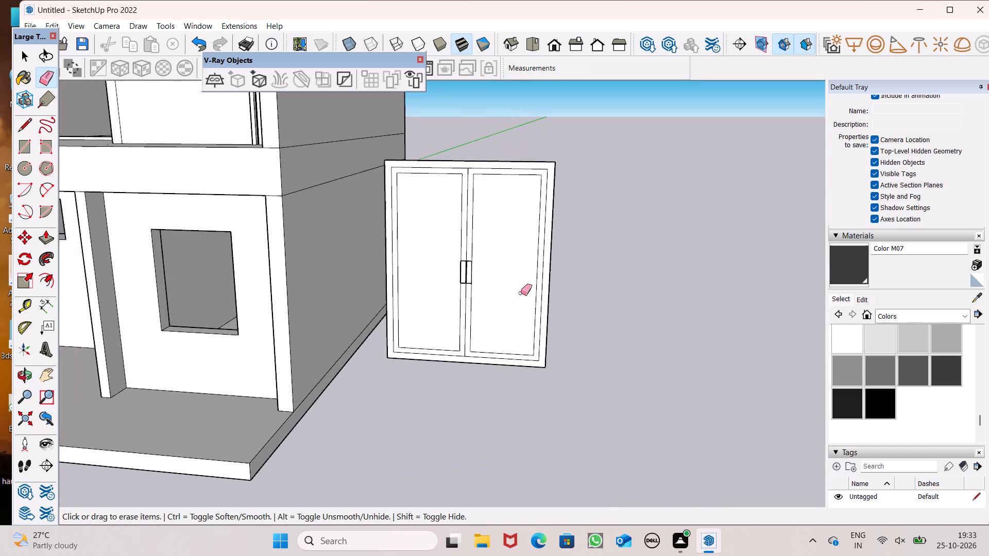
{"action": "scroll", "coordinate": [521, 293], "scroll_direction": "down", "scroll_amount": 2}
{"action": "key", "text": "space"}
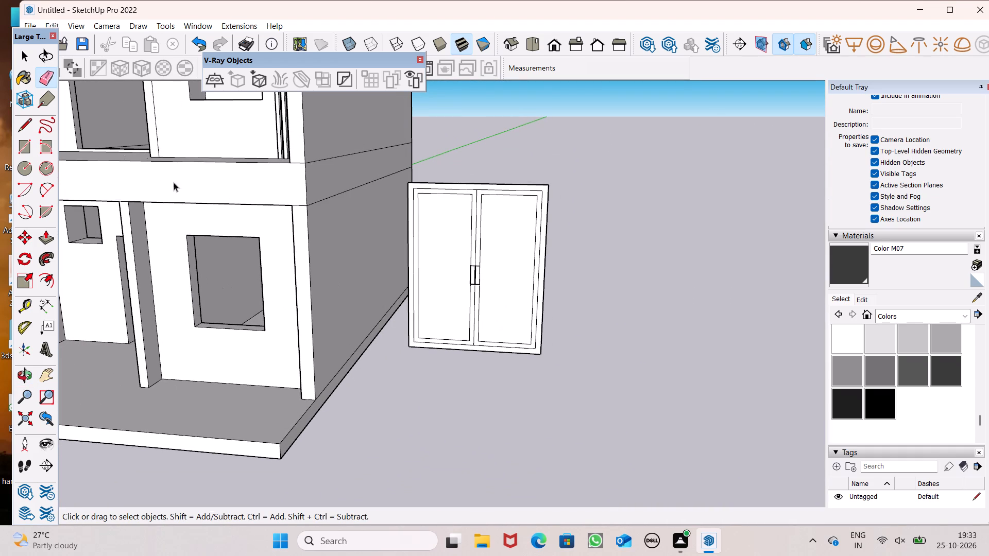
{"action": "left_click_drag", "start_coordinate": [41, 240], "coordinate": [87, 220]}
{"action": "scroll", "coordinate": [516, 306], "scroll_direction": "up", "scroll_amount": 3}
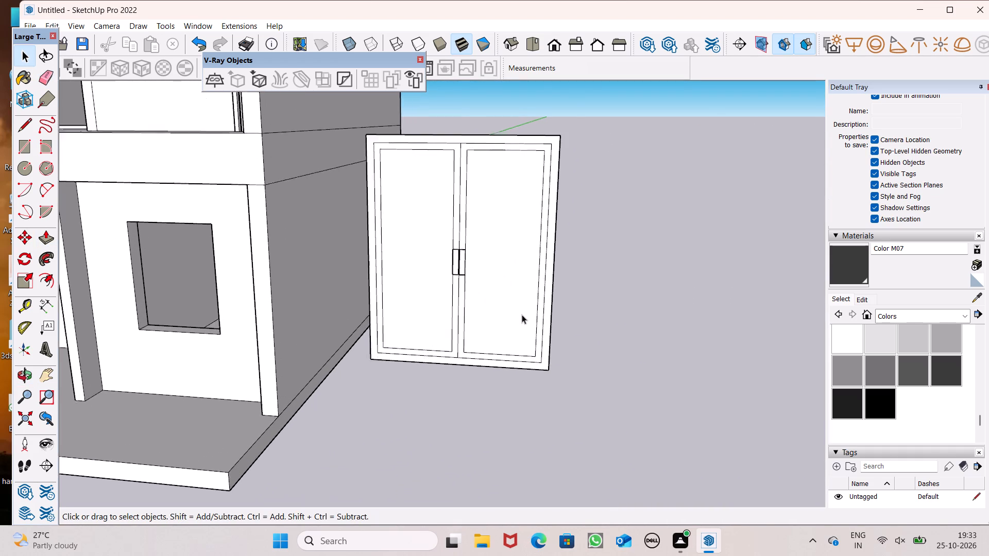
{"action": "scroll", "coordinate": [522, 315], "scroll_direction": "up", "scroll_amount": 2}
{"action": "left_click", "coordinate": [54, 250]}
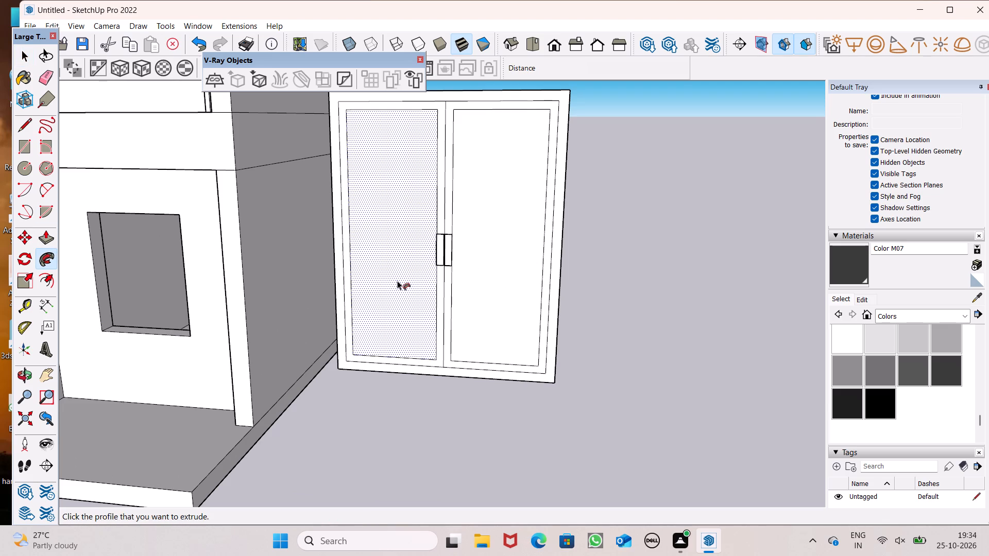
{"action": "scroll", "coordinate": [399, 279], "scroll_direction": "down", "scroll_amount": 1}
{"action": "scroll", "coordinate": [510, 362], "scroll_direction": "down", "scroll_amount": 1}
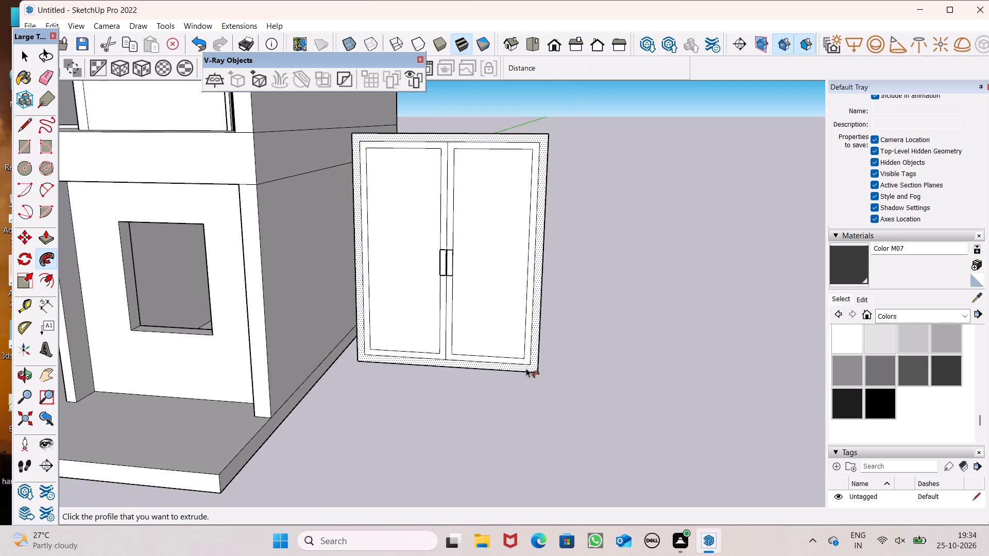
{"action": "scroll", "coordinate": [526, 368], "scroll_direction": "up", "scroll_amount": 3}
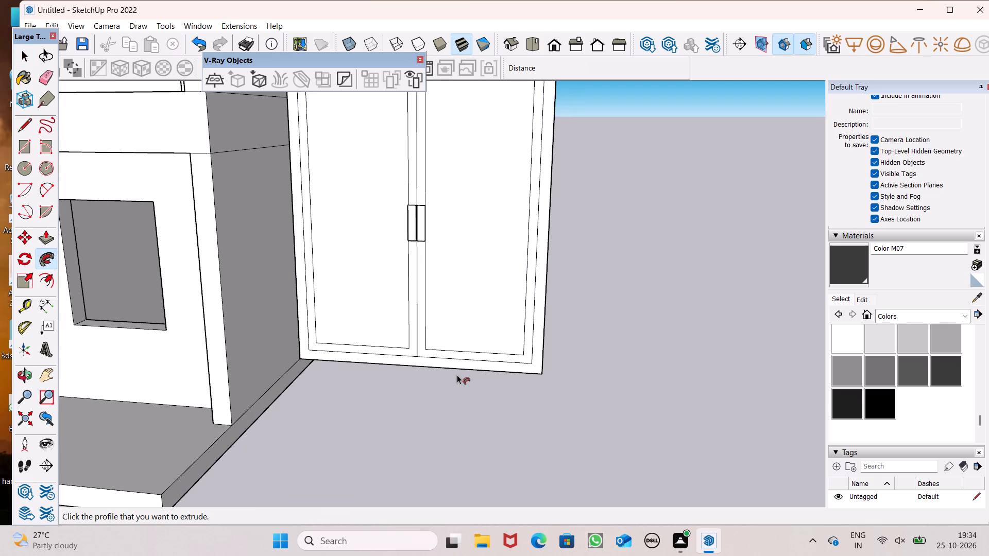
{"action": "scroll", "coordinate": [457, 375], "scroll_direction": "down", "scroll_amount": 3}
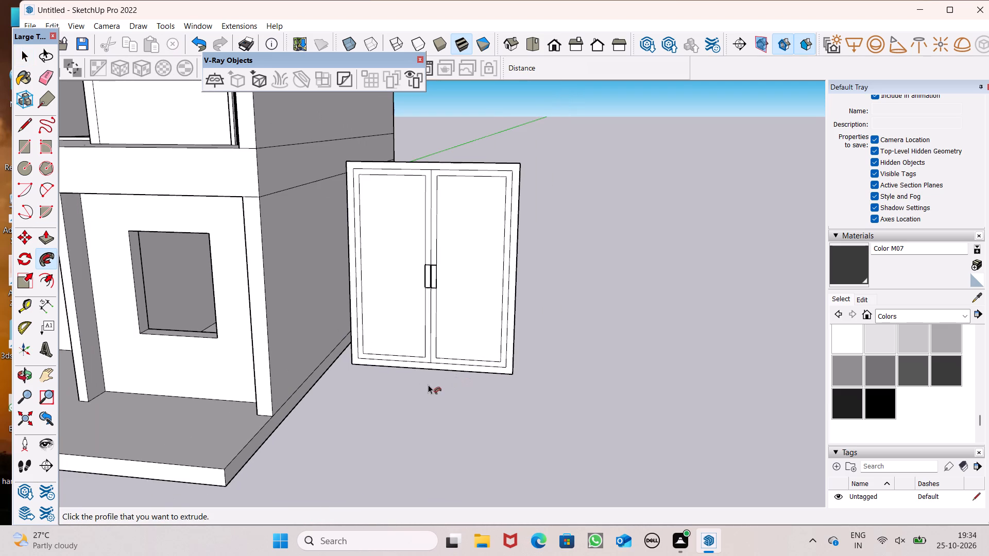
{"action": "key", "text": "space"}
Copy the whole two-sash window with its handles to the open ground on the side away from the house.
{"action": "triple_click", "coordinate": [433, 325]}
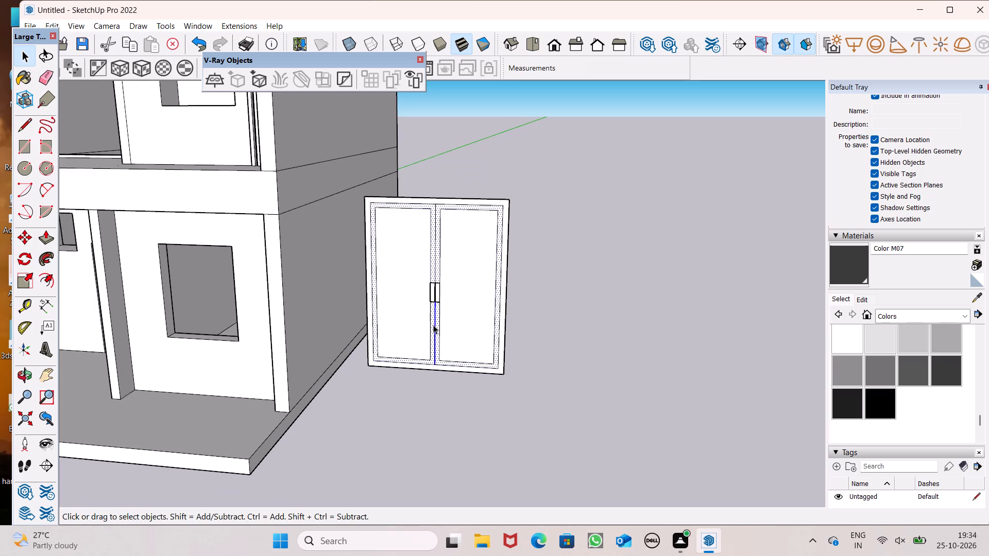
{"action": "left_click", "coordinate": [433, 325]}
{"action": "key", "text": "m"}
{"action": "key", "text": "Return"}
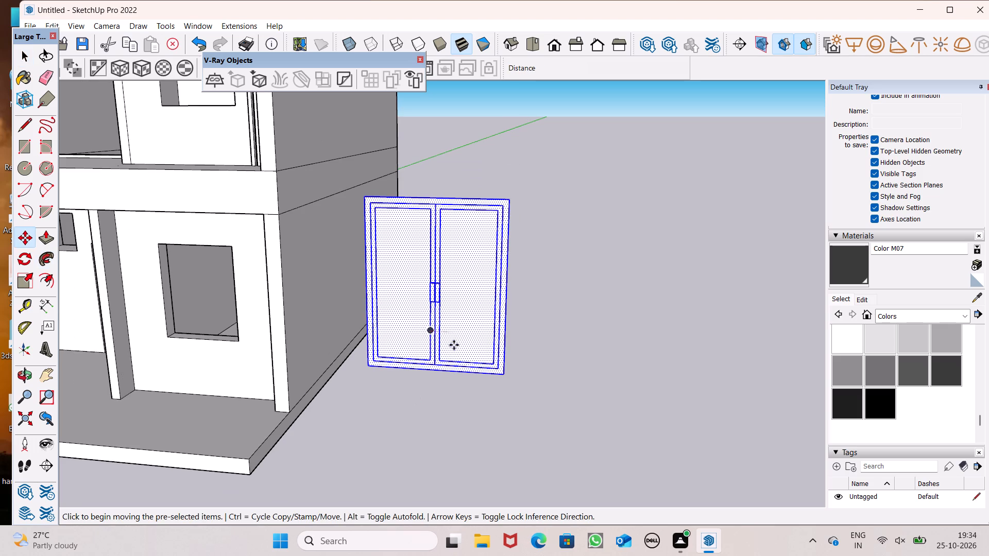
{"action": "left_click_drag", "start_coordinate": [503, 373], "coordinate": [729, 368]}
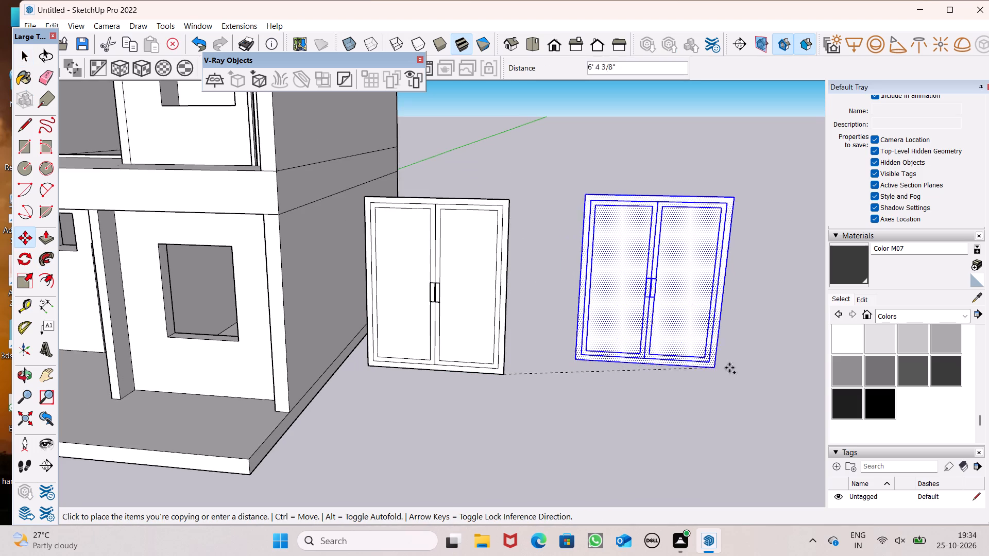
{"action": "left_click_drag", "start_coordinate": [729, 368], "coordinate": [851, 385]}
{"action": "key", "text": "space"}
{"action": "left_click", "coordinate": [654, 415]}
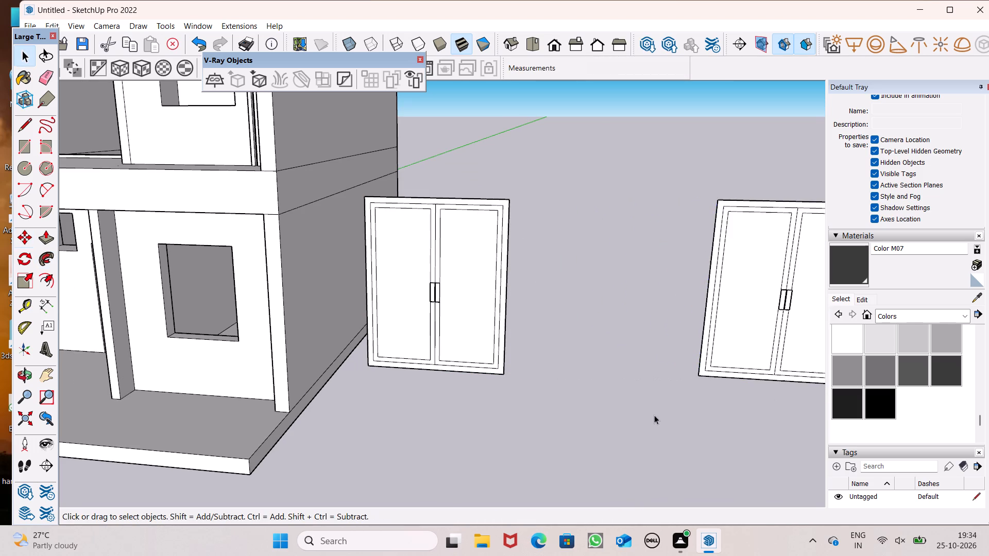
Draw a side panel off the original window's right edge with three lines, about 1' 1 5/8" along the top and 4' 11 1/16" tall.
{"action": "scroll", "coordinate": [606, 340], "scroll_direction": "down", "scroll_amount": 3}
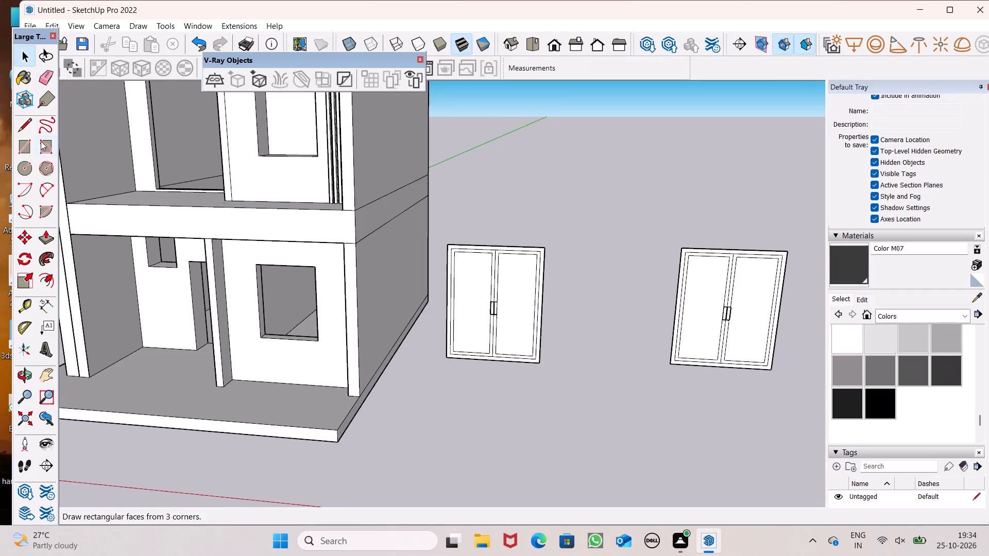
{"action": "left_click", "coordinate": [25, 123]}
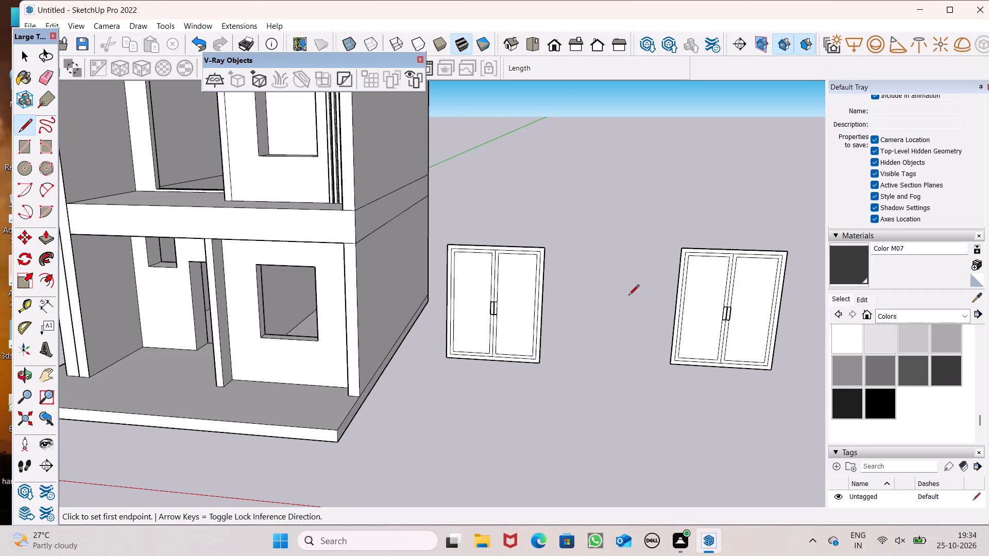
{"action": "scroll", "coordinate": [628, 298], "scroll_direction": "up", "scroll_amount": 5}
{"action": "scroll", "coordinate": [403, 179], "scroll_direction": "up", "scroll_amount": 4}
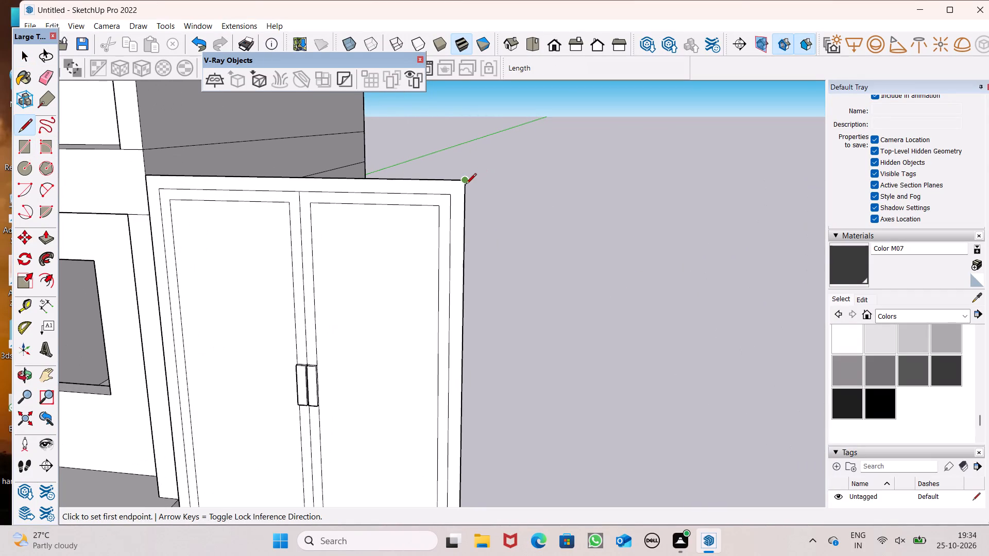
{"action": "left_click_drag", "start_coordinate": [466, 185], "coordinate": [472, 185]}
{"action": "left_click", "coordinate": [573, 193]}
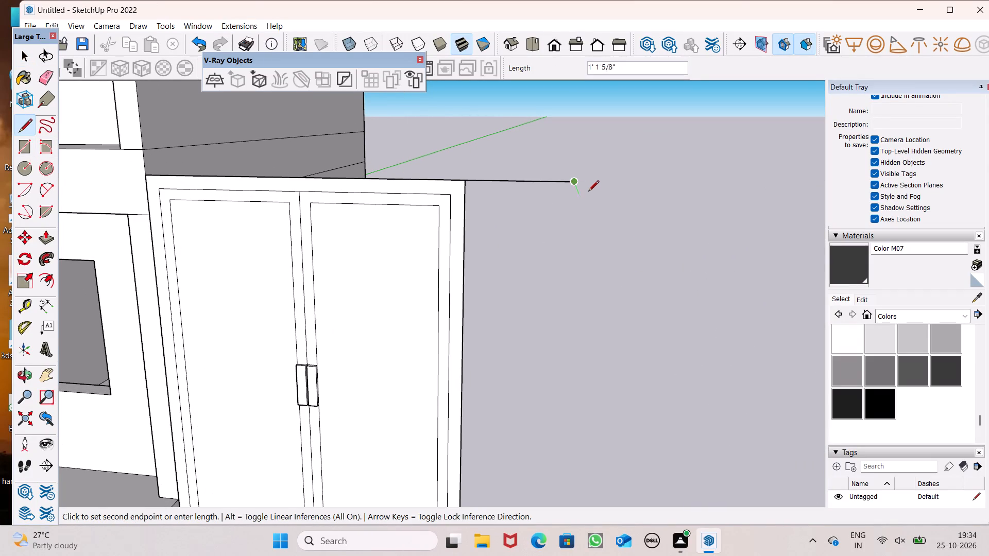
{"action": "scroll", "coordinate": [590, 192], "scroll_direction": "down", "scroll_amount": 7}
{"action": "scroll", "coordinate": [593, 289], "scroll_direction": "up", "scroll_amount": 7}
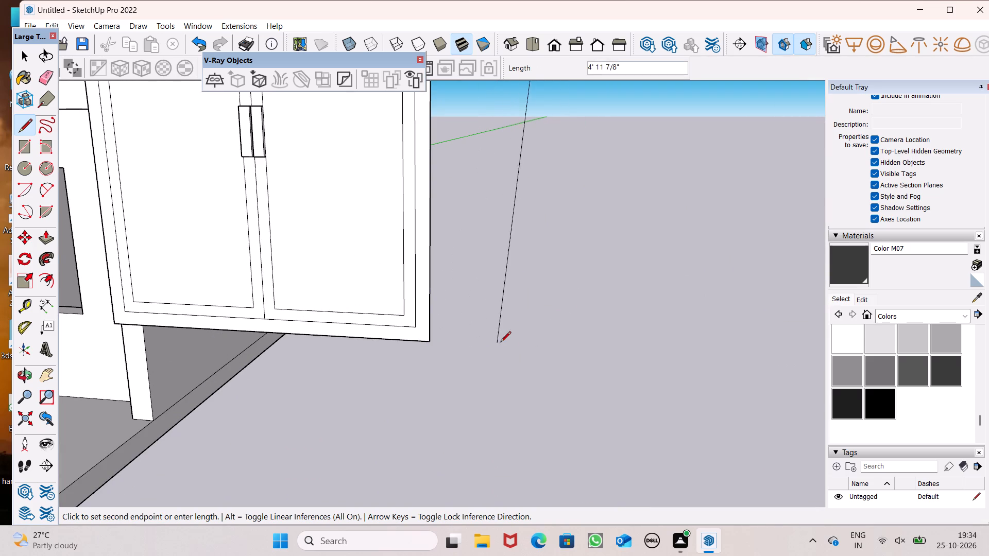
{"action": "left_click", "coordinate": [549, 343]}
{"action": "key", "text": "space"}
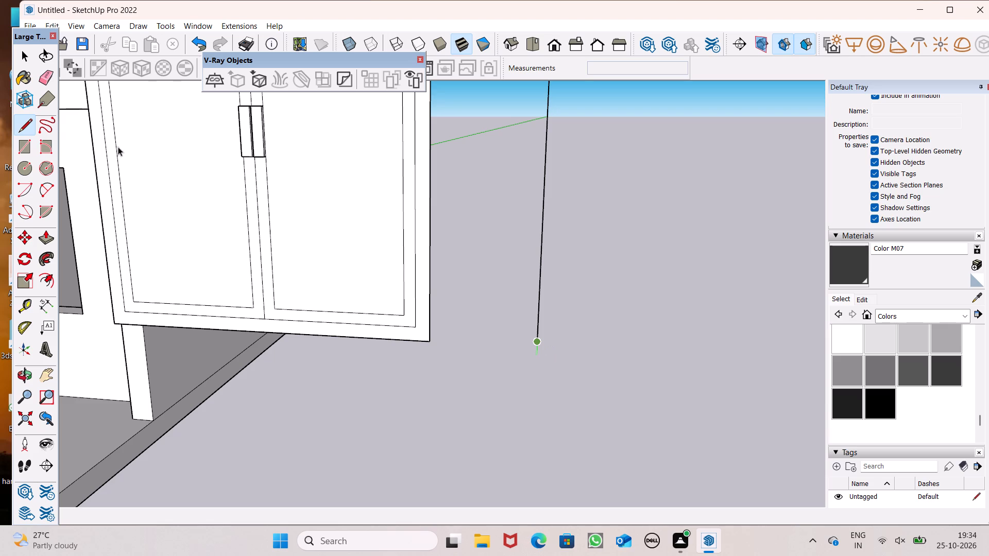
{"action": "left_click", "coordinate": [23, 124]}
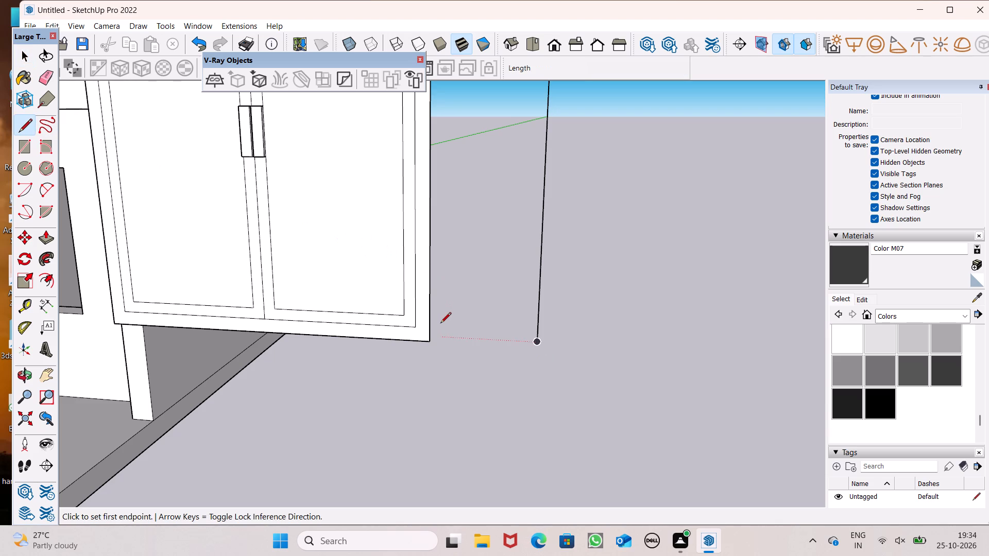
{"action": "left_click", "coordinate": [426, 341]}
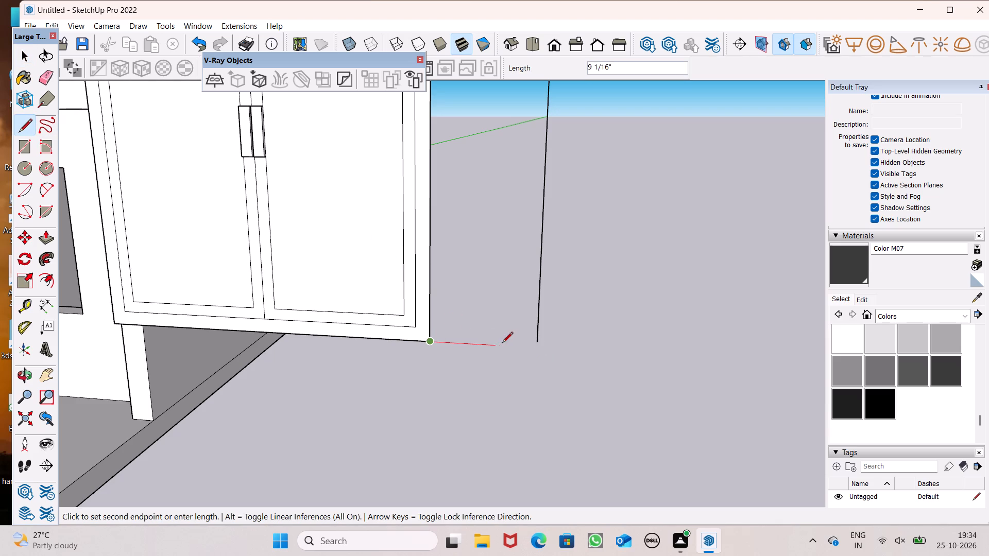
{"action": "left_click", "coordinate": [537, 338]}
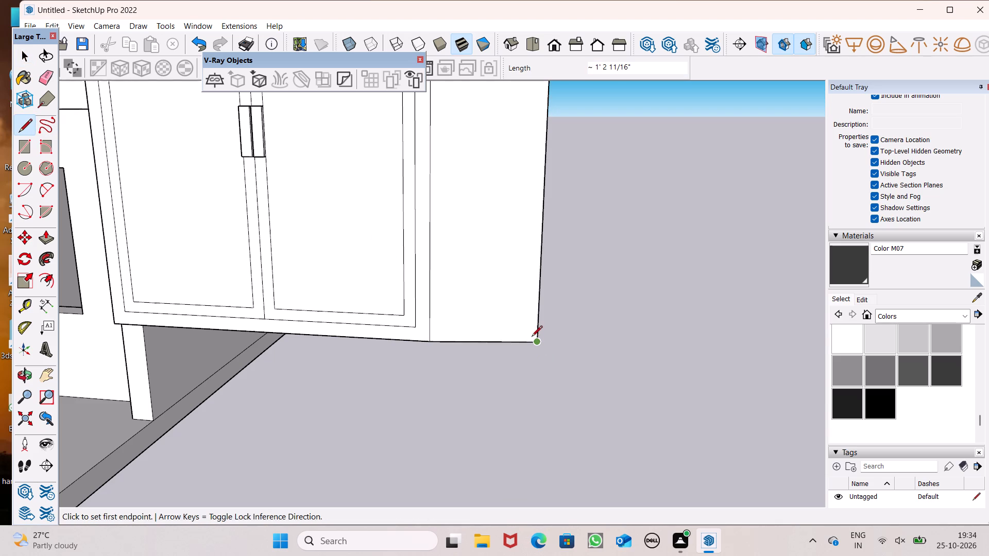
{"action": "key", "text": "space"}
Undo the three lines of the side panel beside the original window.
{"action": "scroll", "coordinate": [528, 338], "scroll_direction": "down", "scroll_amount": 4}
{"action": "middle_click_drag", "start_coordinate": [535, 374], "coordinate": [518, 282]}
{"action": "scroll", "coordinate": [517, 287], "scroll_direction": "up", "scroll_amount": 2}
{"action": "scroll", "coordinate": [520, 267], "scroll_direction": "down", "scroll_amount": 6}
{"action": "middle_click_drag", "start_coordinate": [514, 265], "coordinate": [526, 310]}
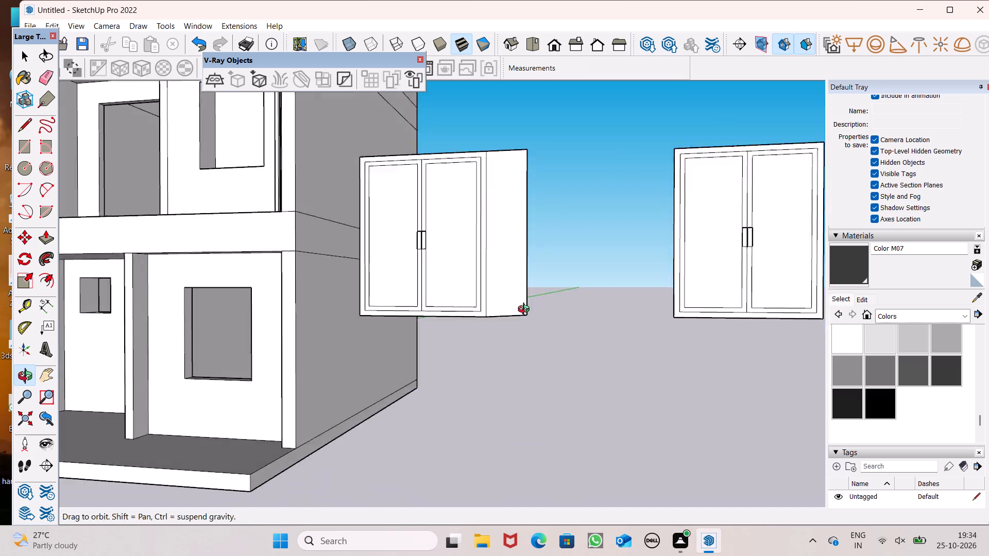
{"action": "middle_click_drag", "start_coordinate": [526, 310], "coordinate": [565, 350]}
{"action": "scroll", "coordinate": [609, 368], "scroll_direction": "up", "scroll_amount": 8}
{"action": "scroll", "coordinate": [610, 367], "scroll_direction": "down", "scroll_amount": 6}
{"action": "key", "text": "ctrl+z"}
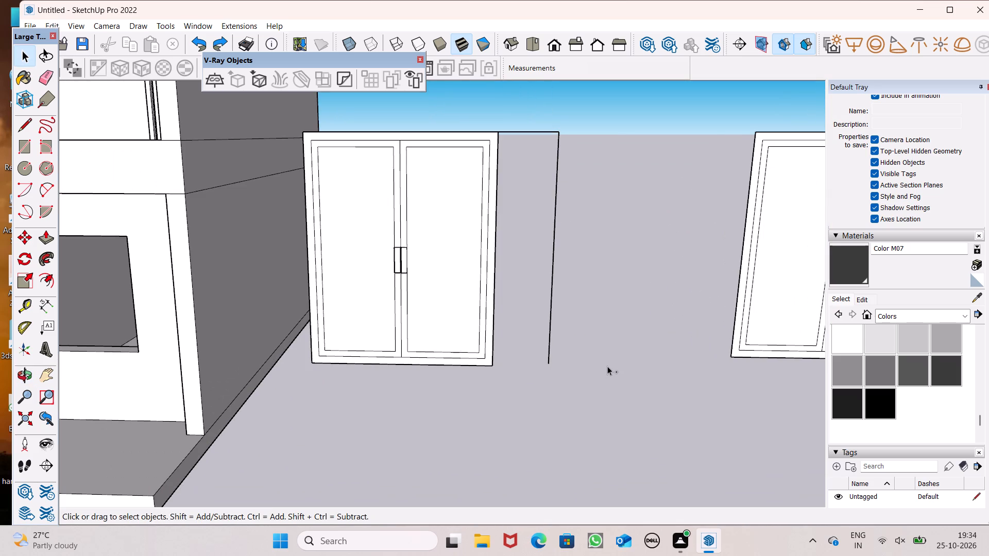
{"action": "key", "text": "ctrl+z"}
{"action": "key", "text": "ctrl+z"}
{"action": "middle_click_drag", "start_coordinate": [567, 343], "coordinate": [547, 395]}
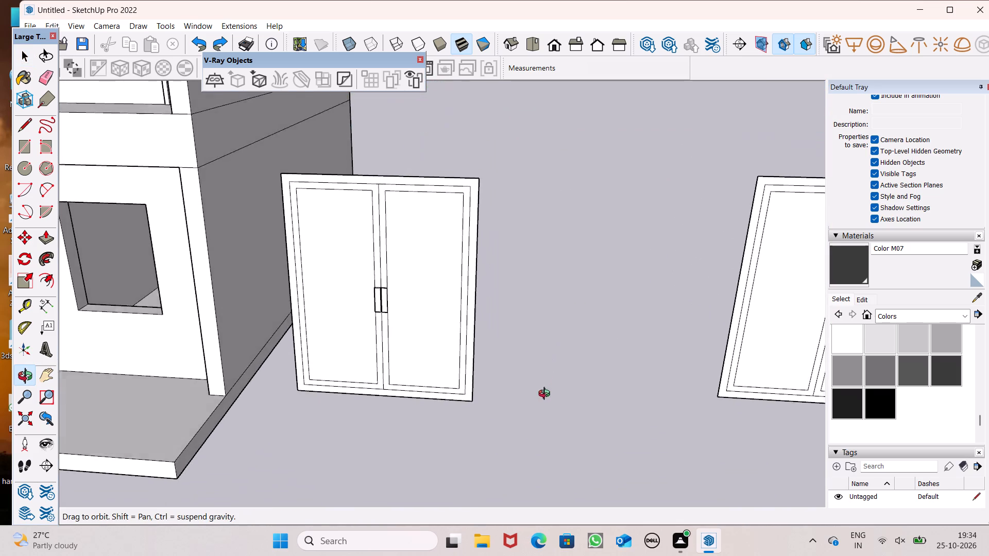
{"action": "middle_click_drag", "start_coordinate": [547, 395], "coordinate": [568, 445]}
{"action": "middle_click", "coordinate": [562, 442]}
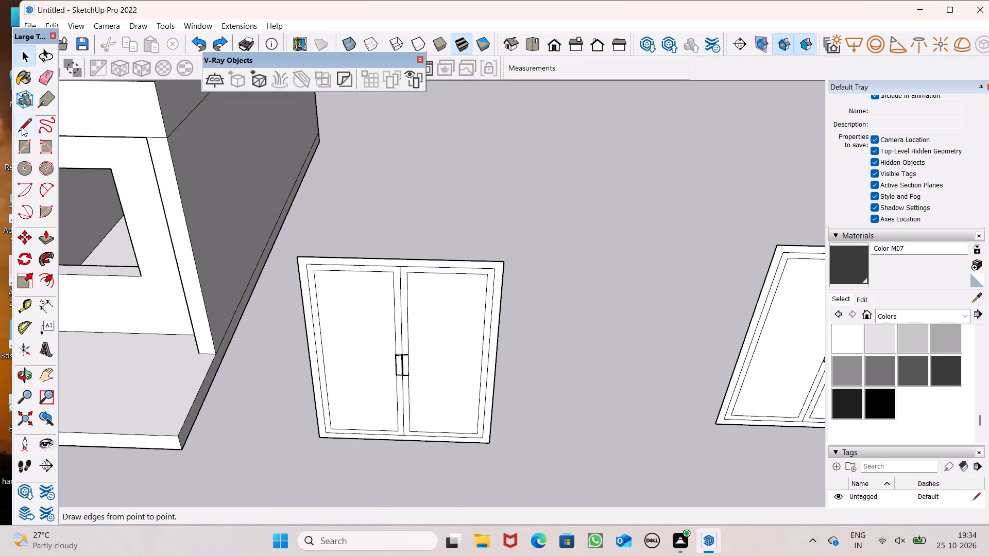
Draw the top and outer vertical lines of a side panel about 10 1/4" wide beside the original window, away from the house.
{"action": "left_click", "coordinate": [22, 127]}
{"action": "scroll", "coordinate": [500, 210], "scroll_direction": "up", "scroll_amount": 1}
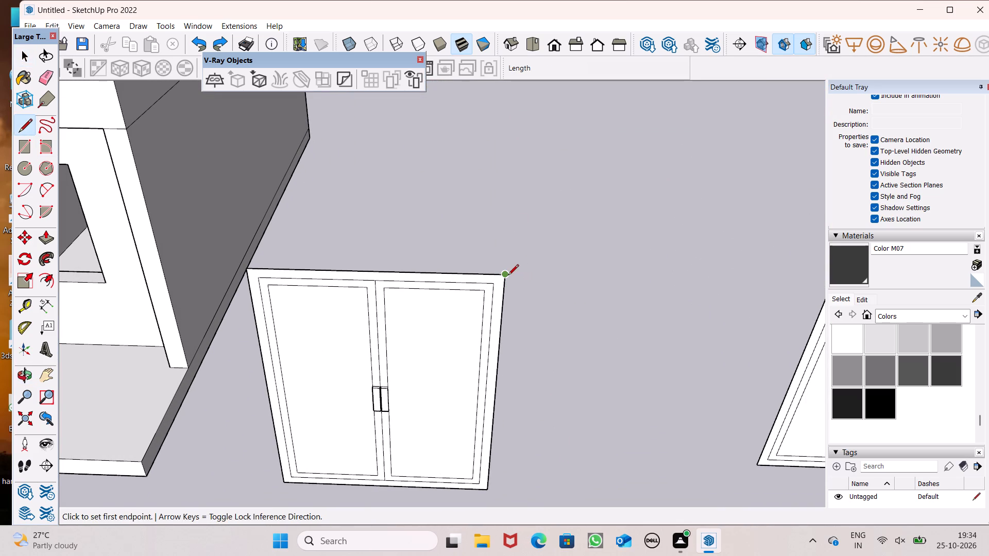
{"action": "left_click", "coordinate": [507, 276]}
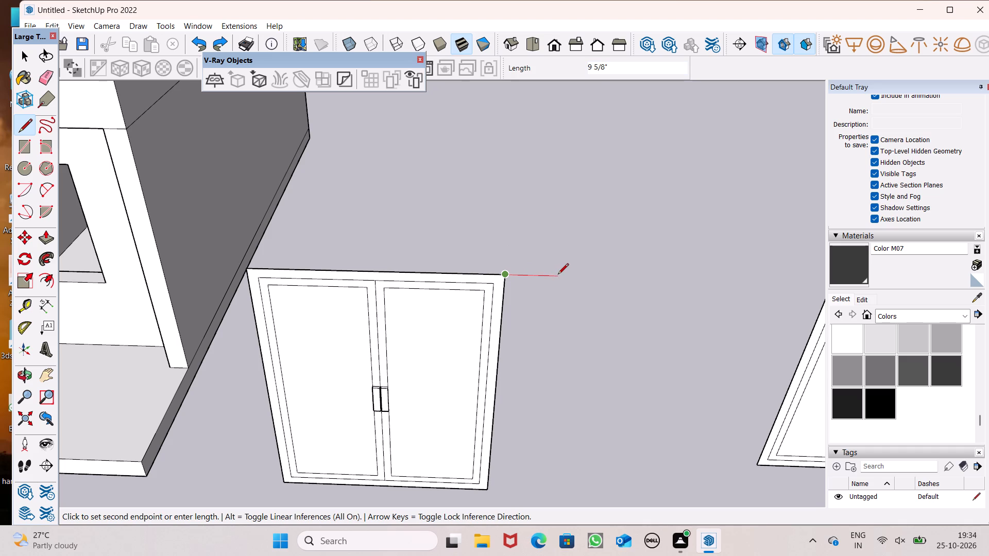
{"action": "left_click", "coordinate": [561, 274]}
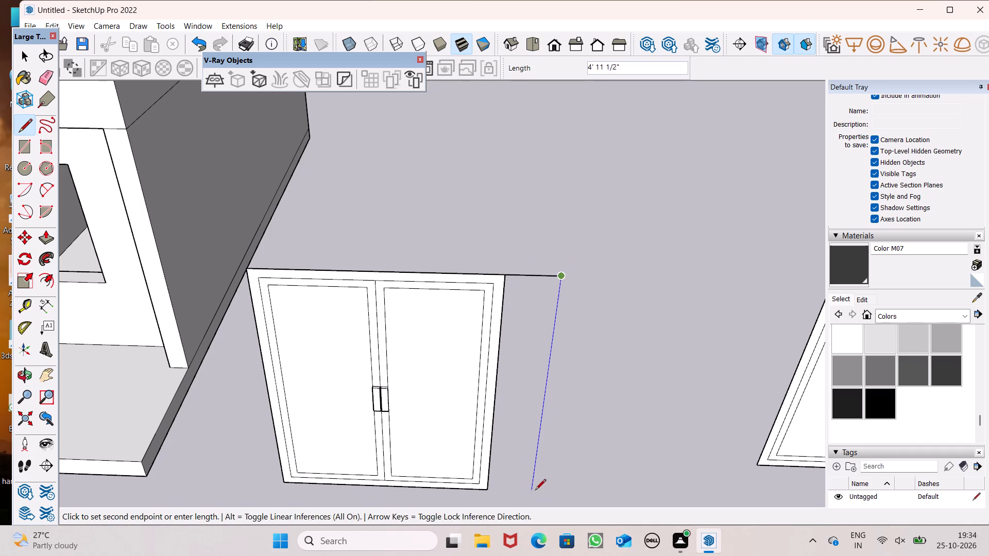
{"action": "middle_click_drag", "start_coordinate": [523, 490], "coordinate": [515, 357]}
{"action": "scroll", "coordinate": [519, 355], "scroll_direction": "down", "scroll_amount": 7}
{"action": "scroll", "coordinate": [533, 420], "scroll_direction": "up", "scroll_amount": 4}
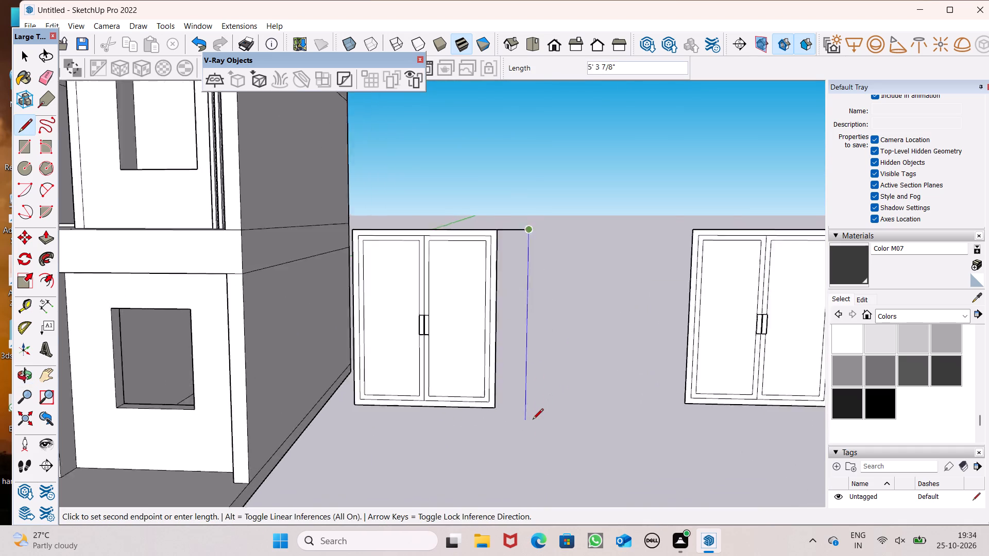
{"action": "scroll", "coordinate": [533, 420], "scroll_direction": "up", "scroll_amount": 3}
{"action": "left_click", "coordinate": [528, 397]}
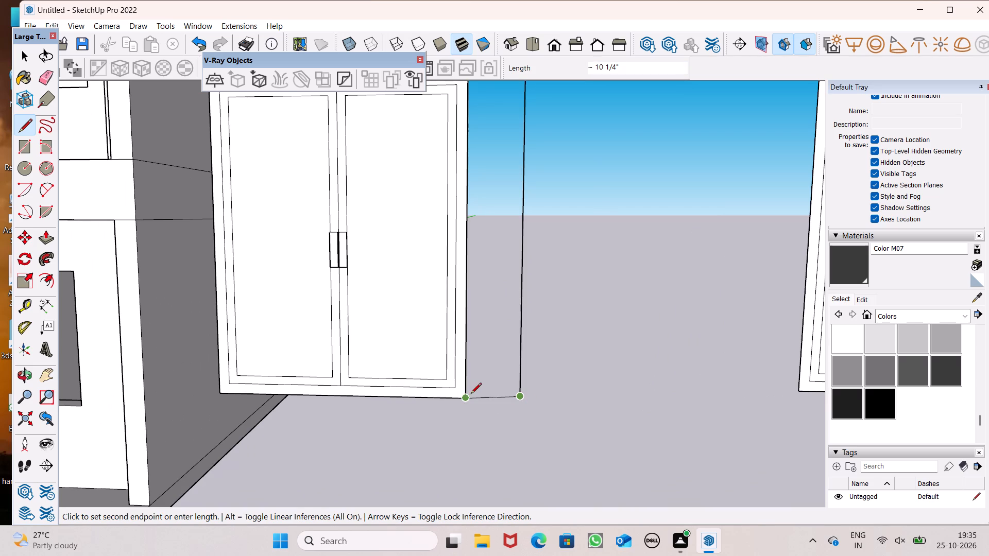
{"action": "key", "text": "space"}
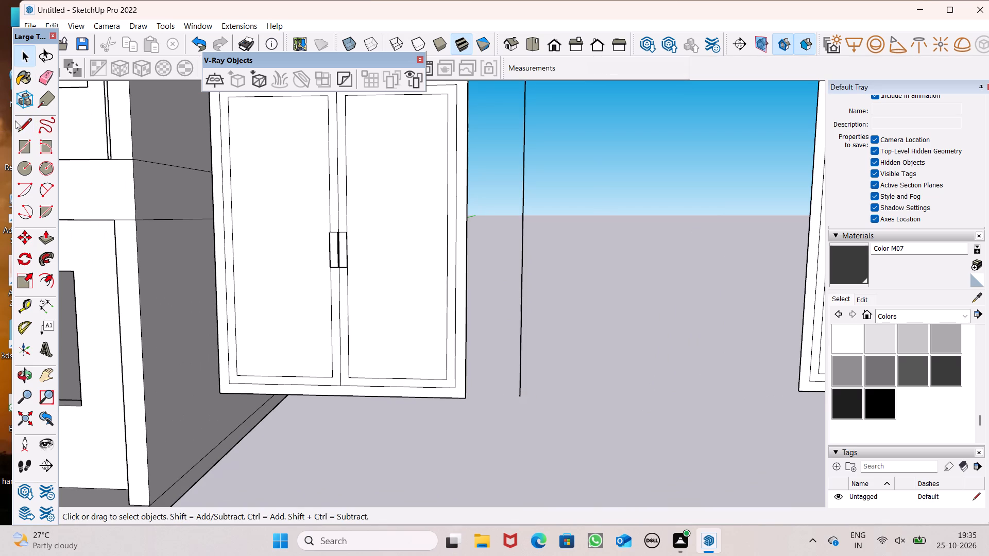
Close the side panel's bottom with a line about 10 1/4" long from the window's lower corner to the outer vertical line.
{"action": "left_click", "coordinate": [31, 124]}
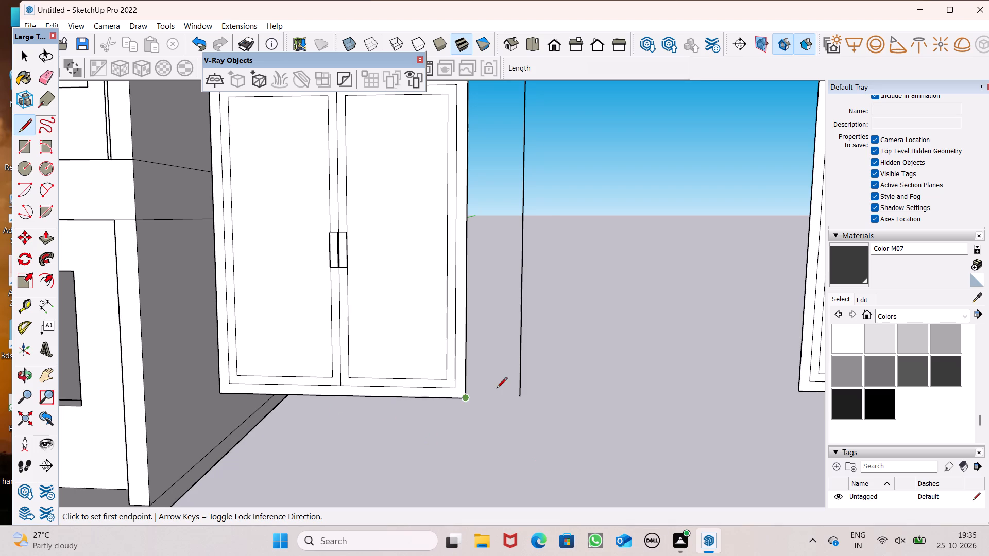
{"action": "scroll", "coordinate": [506, 392], "scroll_direction": "up", "scroll_amount": 3}
{"action": "left_click_drag", "start_coordinate": [375, 411], "coordinate": [386, 411]}
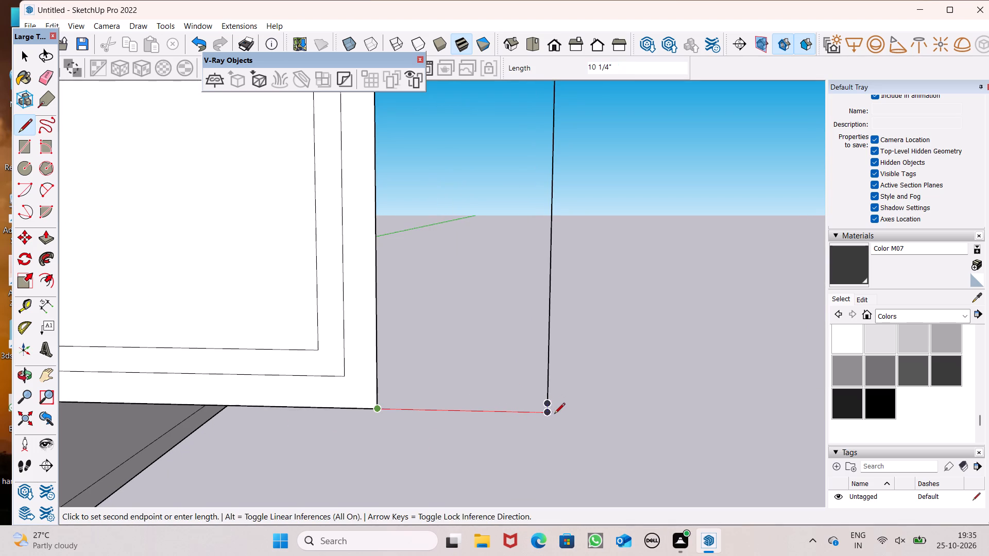
{"action": "left_click", "coordinate": [554, 413]}
{"action": "left_click", "coordinate": [550, 399]}
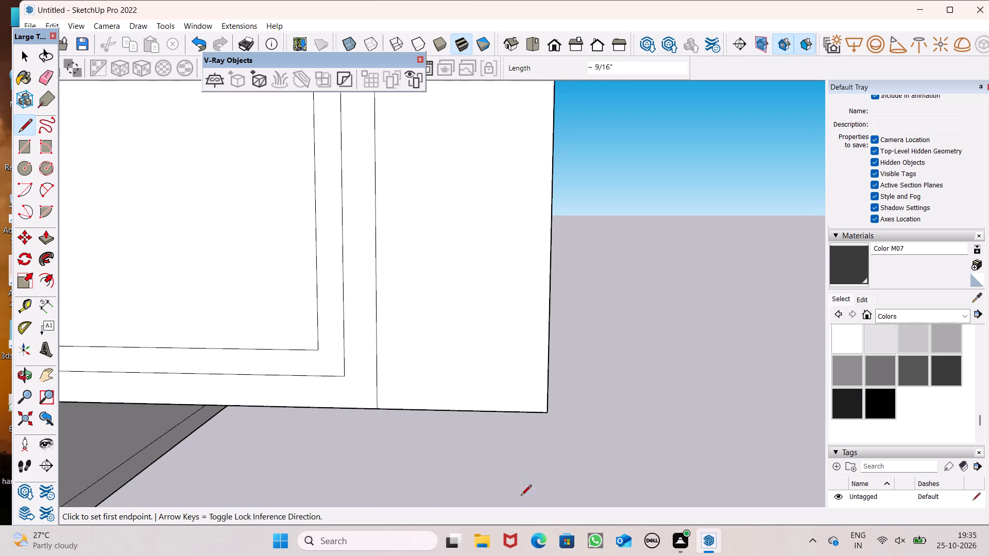
{"action": "scroll", "coordinate": [521, 511], "scroll_direction": "down", "scroll_amount": 5}
{"action": "scroll", "coordinate": [536, 361], "scroll_direction": "down", "scroll_amount": 6}
{"action": "key", "text": "space"}
{"action": "scroll", "coordinate": [538, 362], "scroll_direction": "up", "scroll_amount": 1}
{"action": "scroll", "coordinate": [538, 362], "scroll_direction": "down", "scroll_amount": 16}
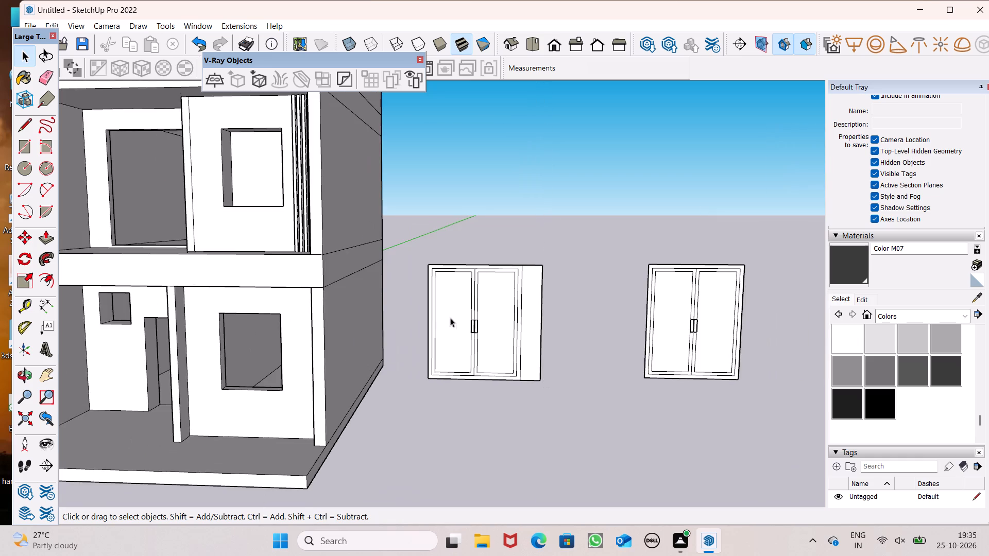
On the window's house-facing side, draw a top line about 1' 3 3/4" long and a vertical line about 5' 3/8" down.
{"action": "scroll", "coordinate": [400, 315], "scroll_direction": "up", "scroll_amount": 4}
{"action": "scroll", "coordinate": [411, 299], "scroll_direction": "down", "scroll_amount": 2}
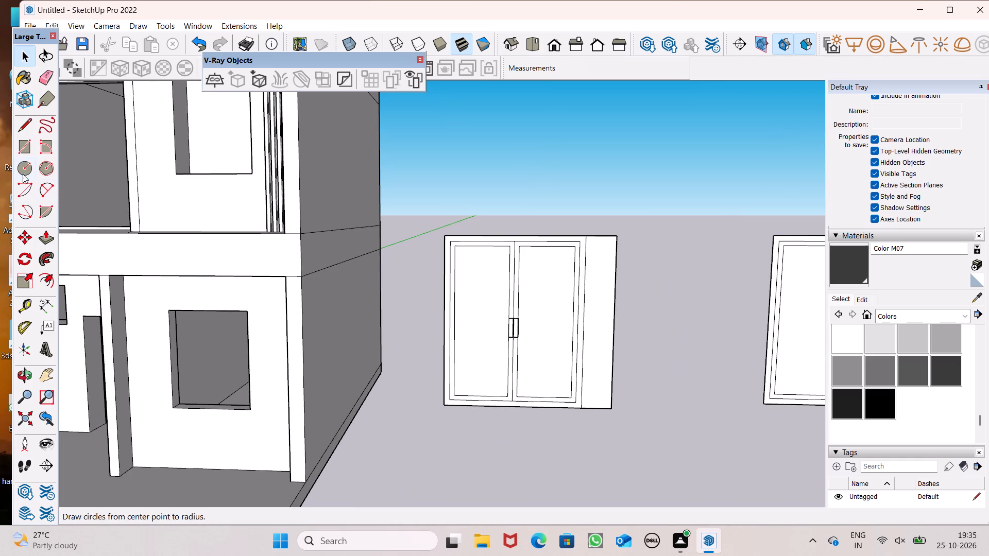
{"action": "left_click", "coordinate": [32, 117]}
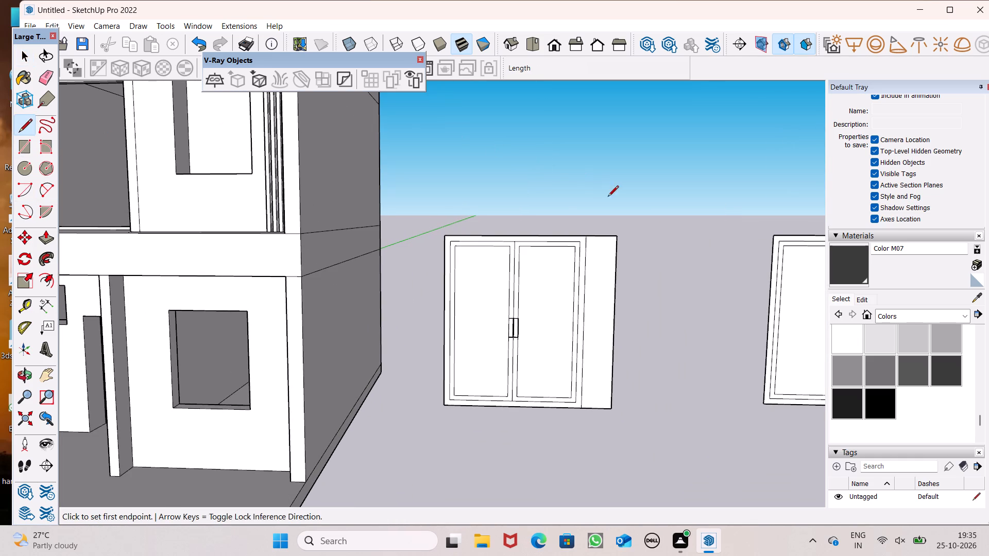
{"action": "scroll", "coordinate": [404, 269], "scroll_direction": "up", "scroll_amount": 3}
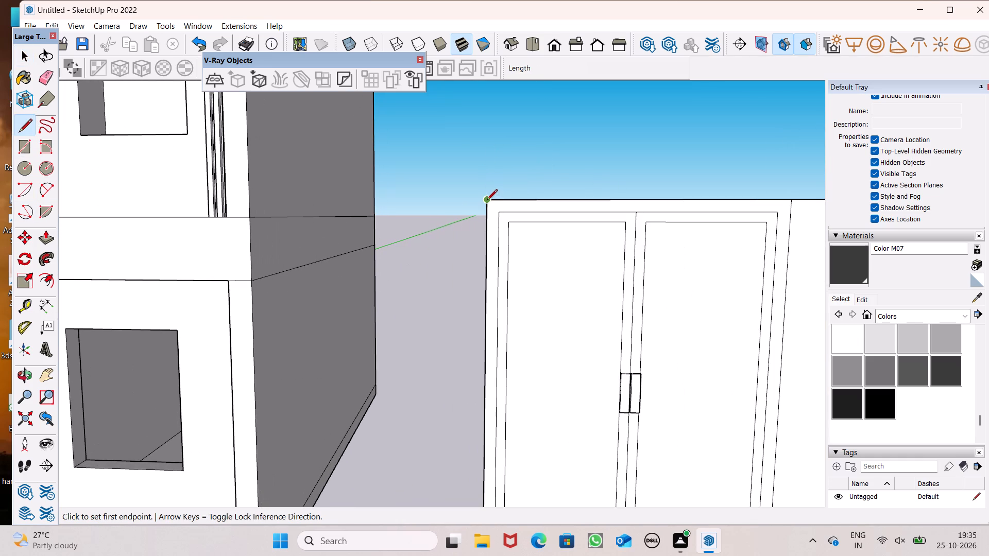
{"action": "left_click", "coordinate": [487, 201]}
{"action": "left_click", "coordinate": [391, 203]}
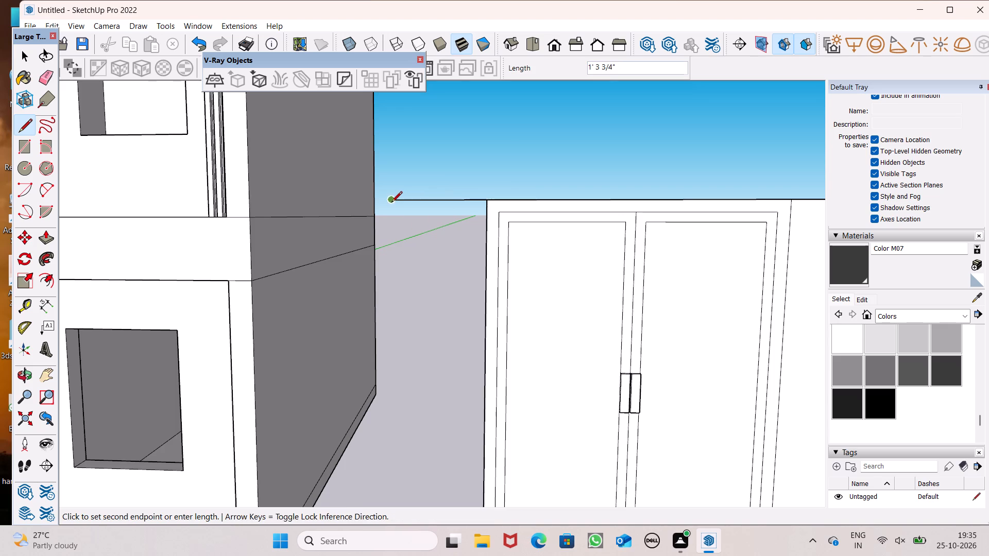
{"action": "scroll", "coordinate": [420, 261], "scroll_direction": "down", "scroll_amount": 3}
{"action": "scroll", "coordinate": [417, 412], "scroll_direction": "up", "scroll_amount": 1}
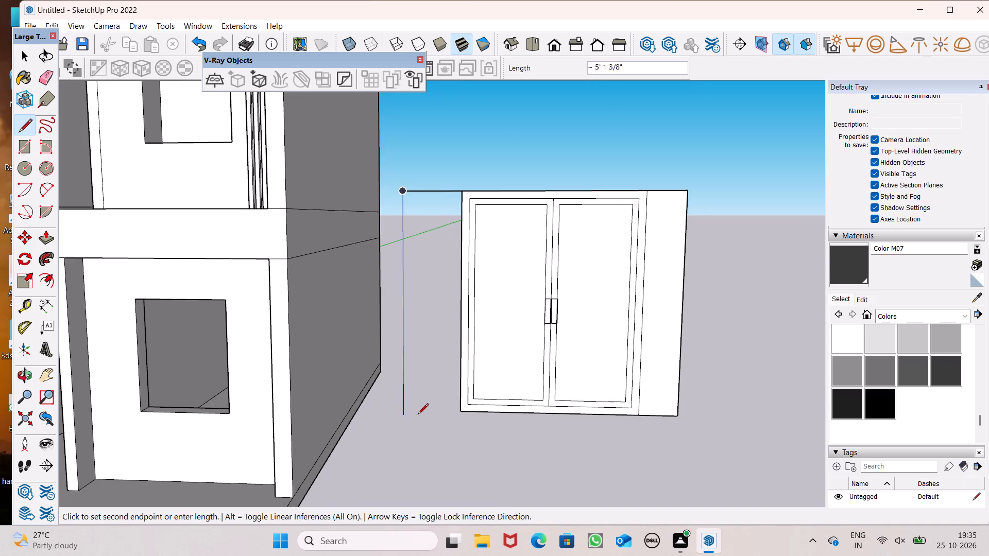
{"action": "scroll", "coordinate": [418, 416], "scroll_direction": "up", "scroll_amount": 3}
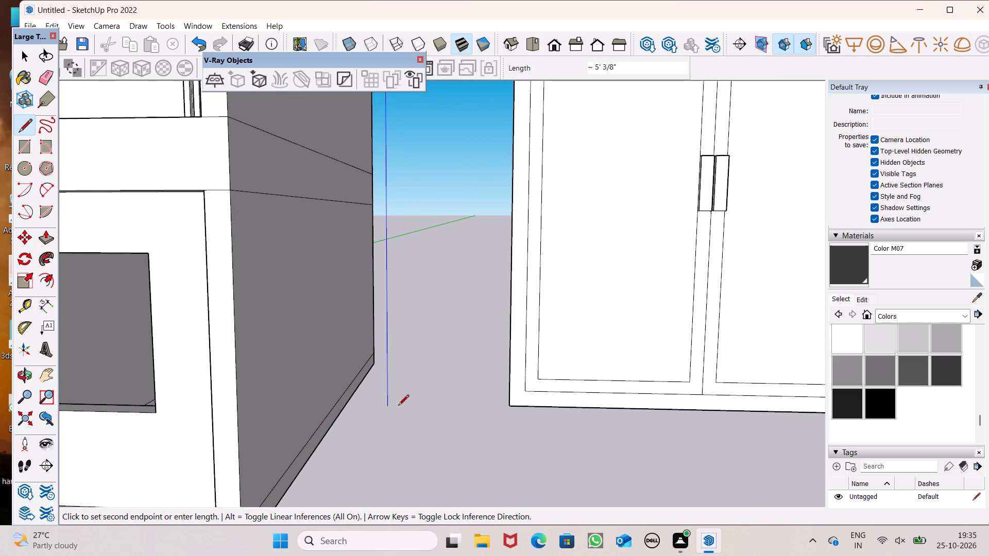
{"action": "left_click", "coordinate": [398, 406]}
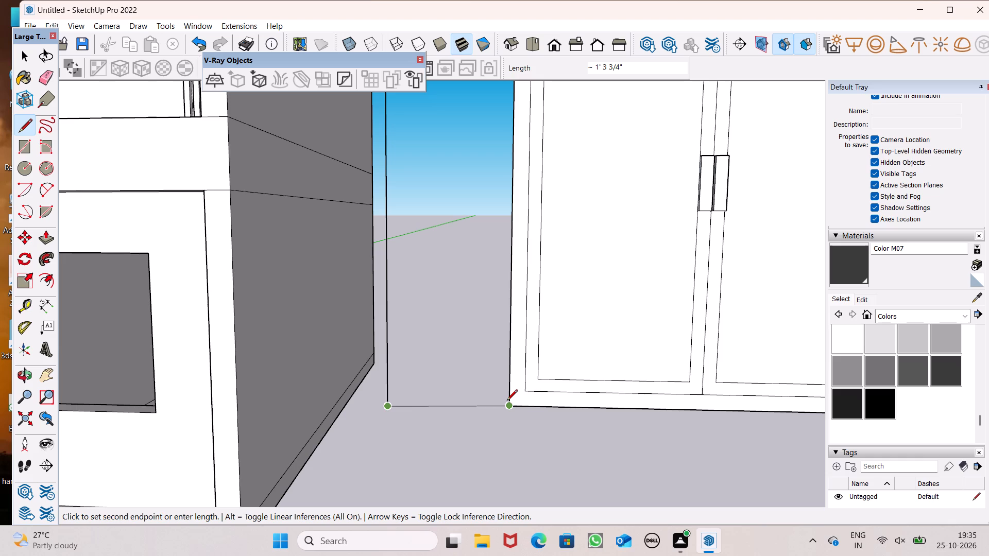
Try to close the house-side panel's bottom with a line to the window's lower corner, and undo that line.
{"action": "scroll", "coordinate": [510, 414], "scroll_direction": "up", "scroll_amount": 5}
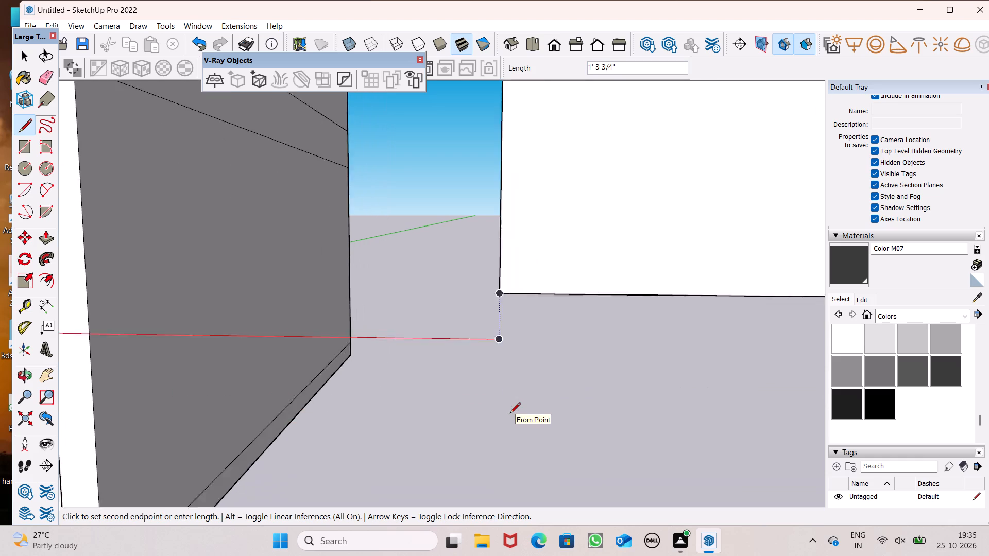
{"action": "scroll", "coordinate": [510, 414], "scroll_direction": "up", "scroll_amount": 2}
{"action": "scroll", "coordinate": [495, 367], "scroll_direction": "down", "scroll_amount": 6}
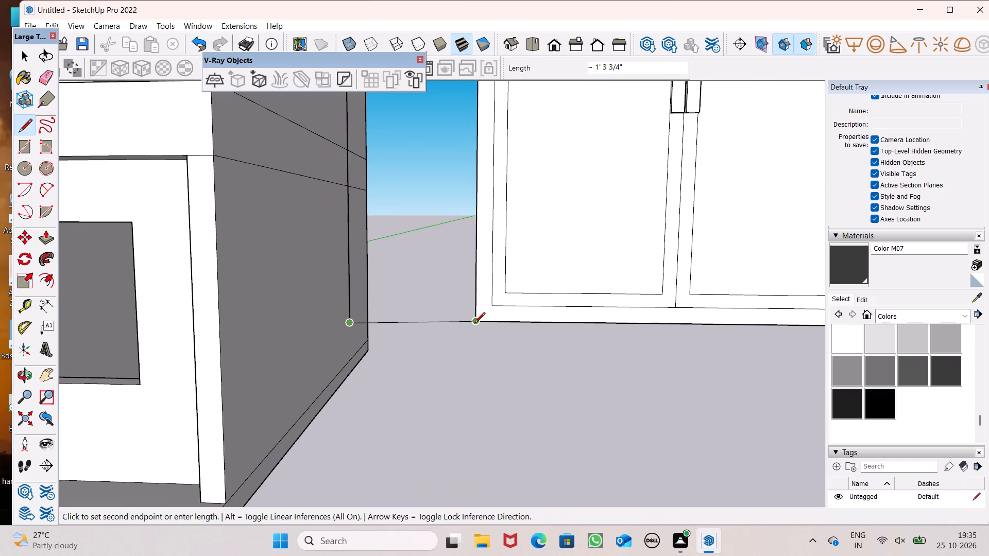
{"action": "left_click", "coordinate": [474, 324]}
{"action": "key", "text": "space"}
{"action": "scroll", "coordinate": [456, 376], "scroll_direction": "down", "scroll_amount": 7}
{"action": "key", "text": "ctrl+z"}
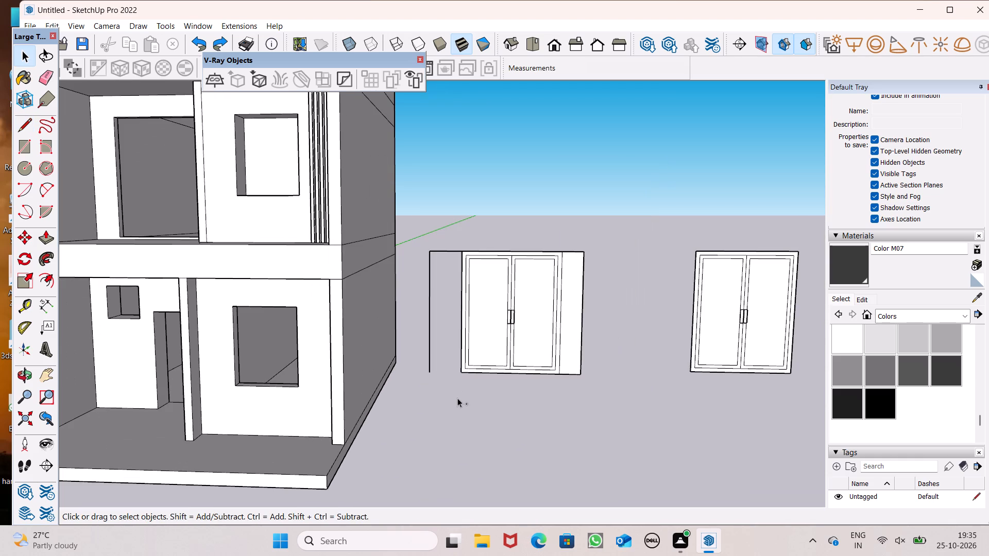
Draw the house-side panel's bottom line about 1' 2 1/4" from the window's lower corner and a vertical line about 5' up to the top line.
{"action": "scroll", "coordinate": [444, 340], "scroll_direction": "up", "scroll_amount": 1}
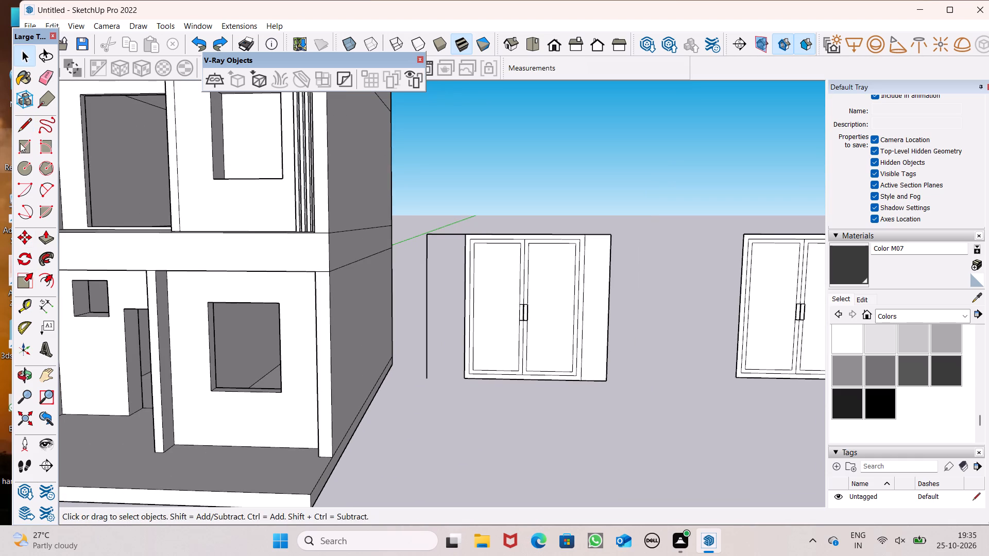
{"action": "left_click", "coordinate": [22, 132]}
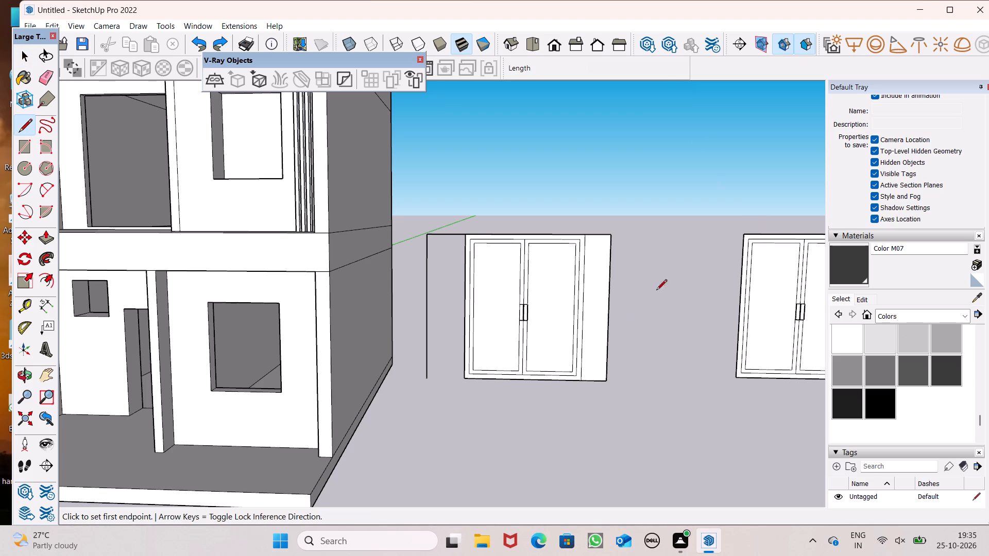
{"action": "scroll", "coordinate": [440, 407], "scroll_direction": "up", "scroll_amount": 7}
{"action": "scroll", "coordinate": [471, 312], "scroll_direction": "down", "scroll_amount": 3}
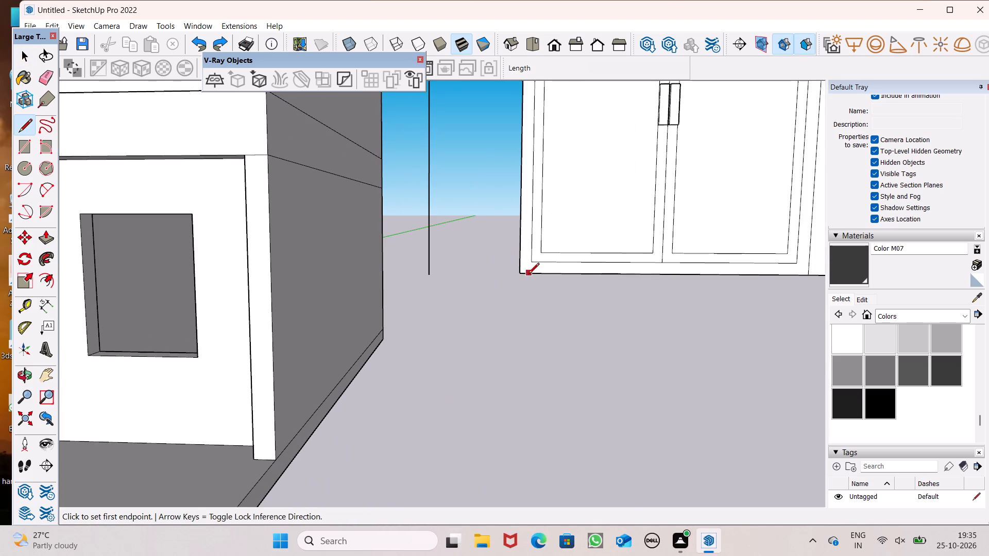
{"action": "left_click_drag", "start_coordinate": [523, 275], "coordinate": [513, 275]}
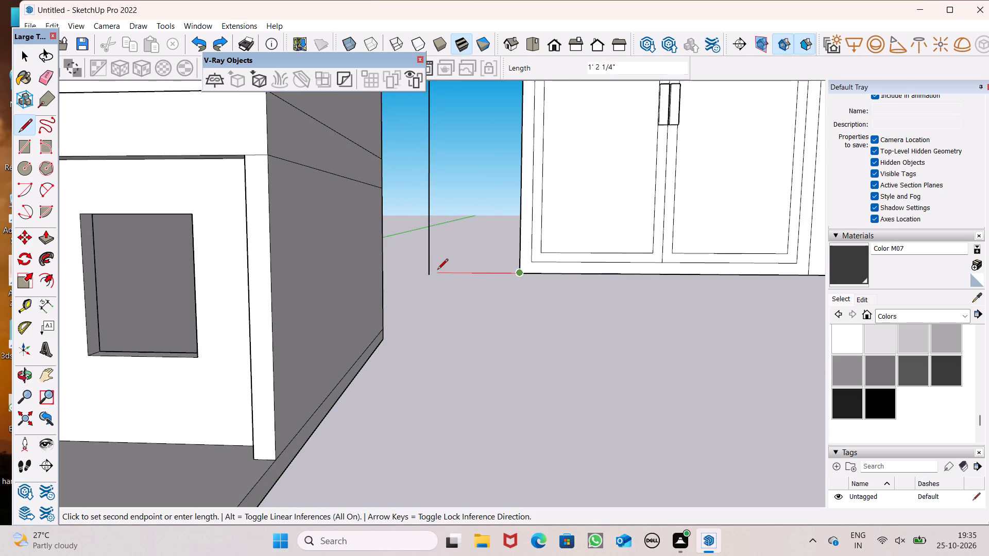
{"action": "left_click", "coordinate": [442, 270]}
{"action": "scroll", "coordinate": [450, 219], "scroll_direction": "down", "scroll_amount": 7}
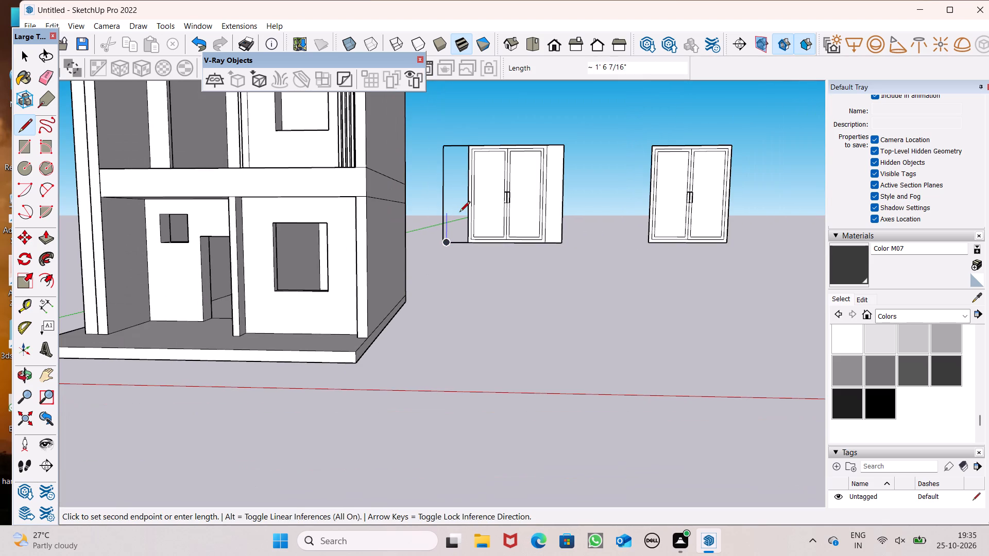
{"action": "scroll", "coordinate": [442, 143], "scroll_direction": "up", "scroll_amount": 9}
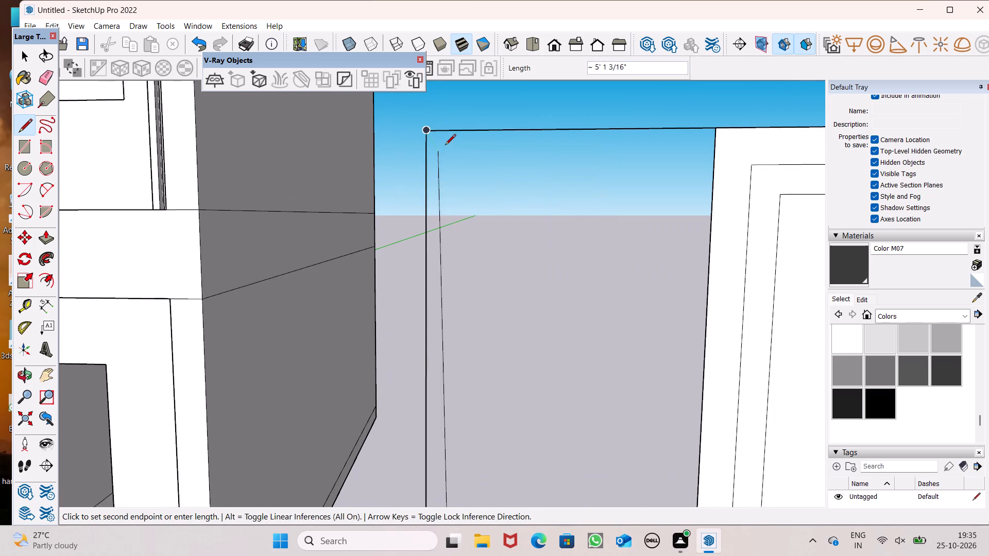
{"action": "left_click", "coordinate": [458, 133]}
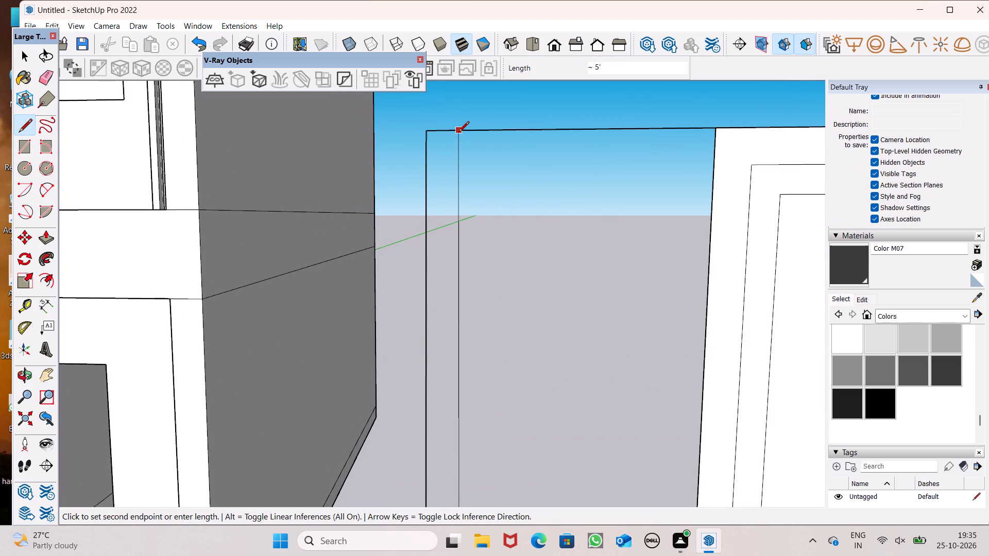
Erase the leftover outer vertical line and top line stub beyond the house-side panel.
{"action": "scroll", "coordinate": [463, 208], "scroll_direction": "down", "scroll_amount": 6}
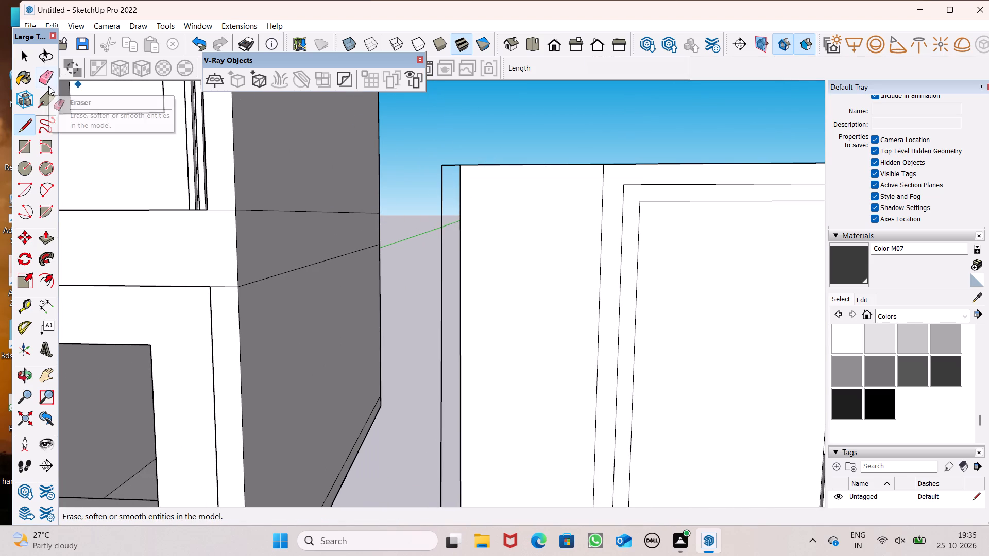
{"action": "left_click", "coordinate": [48, 86]}
{"action": "left_click_drag", "start_coordinate": [438, 161], "coordinate": [447, 176]}
{"action": "scroll", "coordinate": [481, 156], "scroll_direction": "down", "scroll_amount": 4}
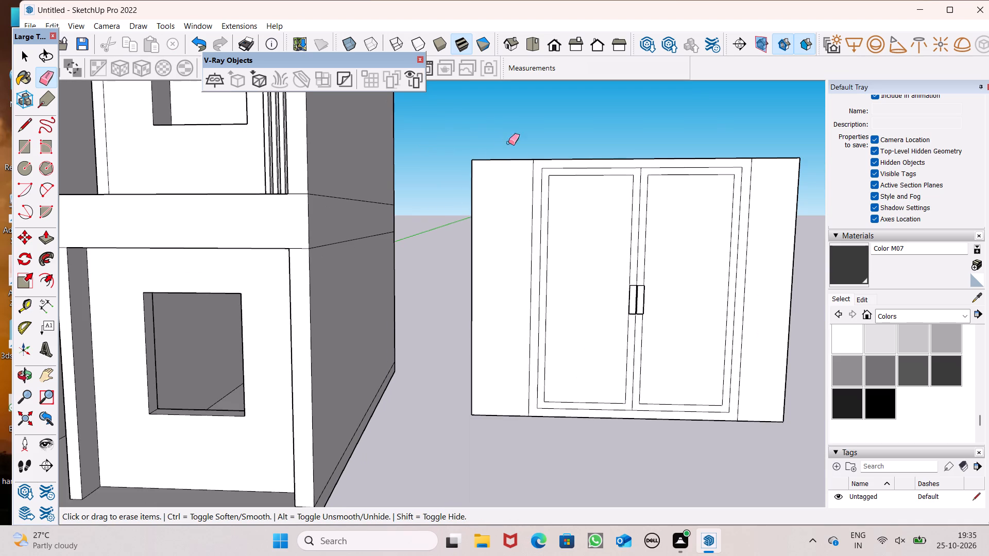
{"action": "scroll", "coordinate": [398, 344], "scroll_direction": "down", "scroll_amount": 3}
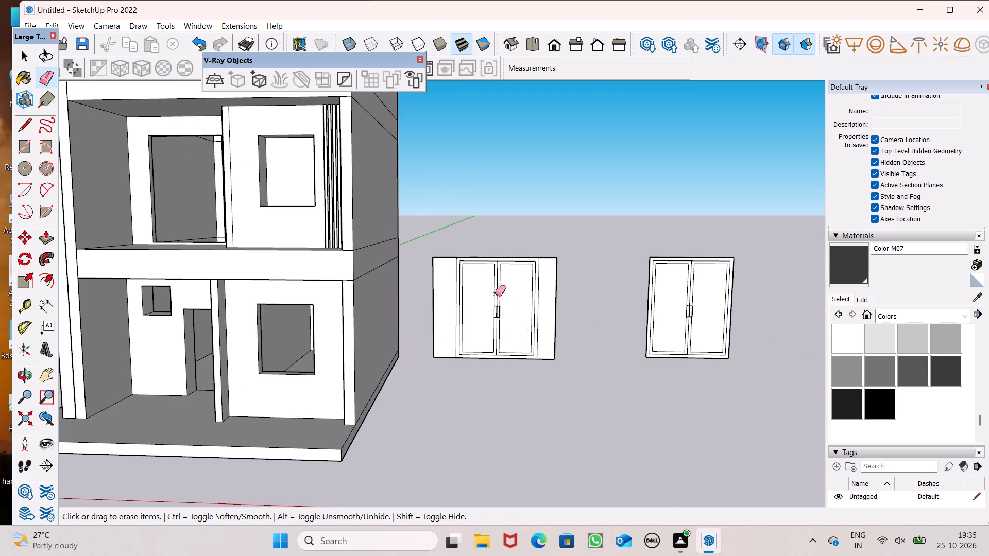
Offset the house-side panel's outline inward to form a narrow inner frame like those of the window sashes.
{"action": "scroll", "coordinate": [457, 277], "scroll_direction": "up", "scroll_amount": 3}
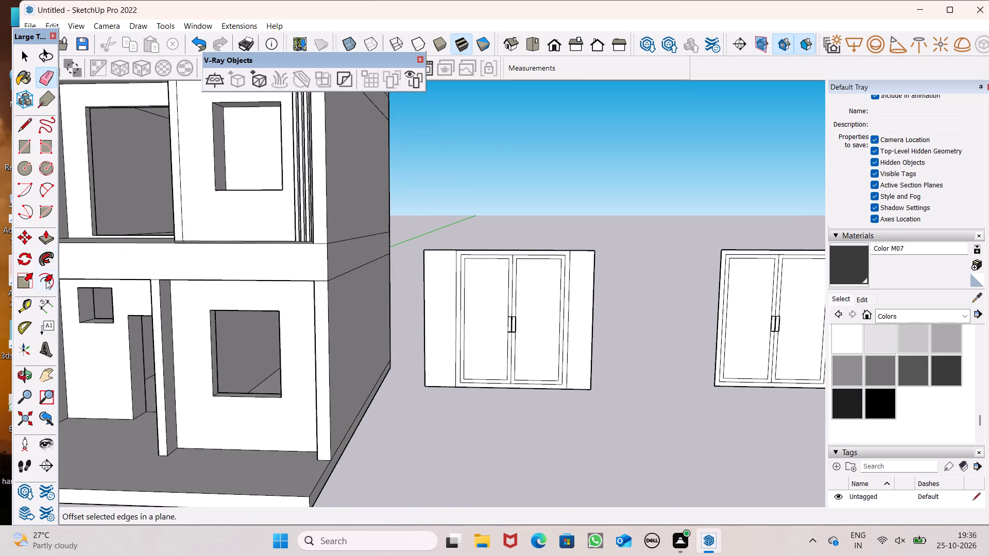
{"action": "left_click", "coordinate": [47, 280]}
{"action": "scroll", "coordinate": [388, 248], "scroll_direction": "up", "scroll_amount": 3}
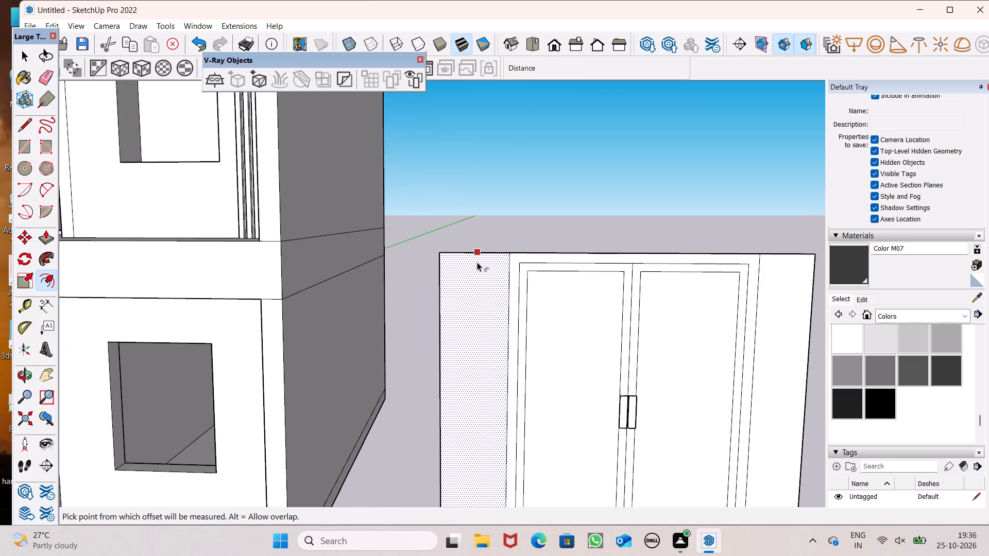
{"action": "left_click_drag", "start_coordinate": [477, 262], "coordinate": [517, 261]}
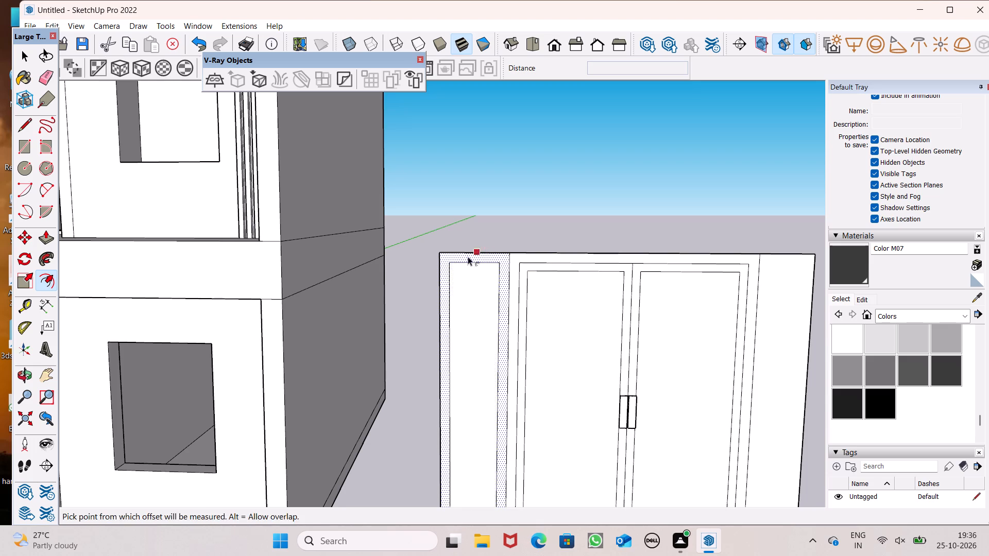
{"action": "scroll", "coordinate": [318, 222], "scroll_direction": "down", "scroll_amount": 2}
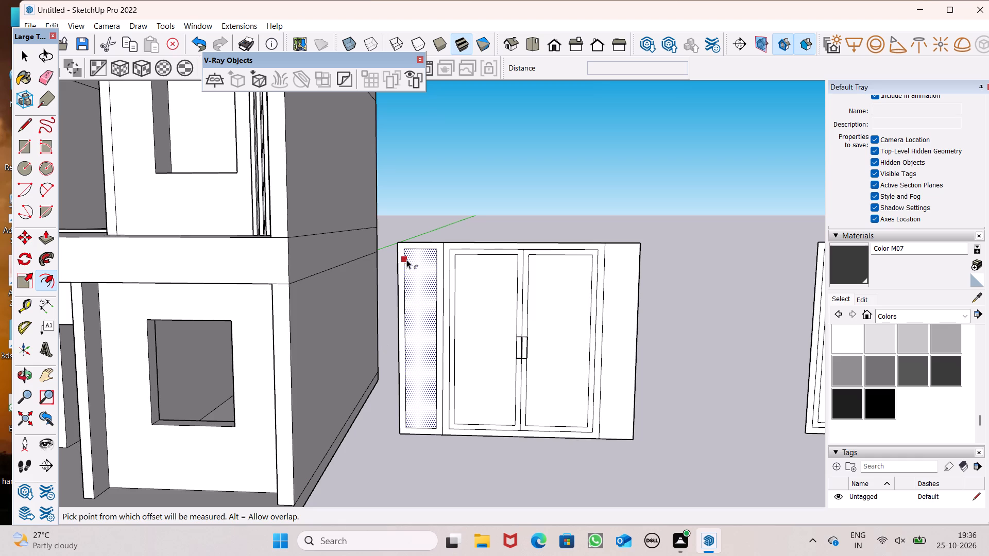
{"action": "scroll", "coordinate": [406, 259], "scroll_direction": "up", "scroll_amount": 1}
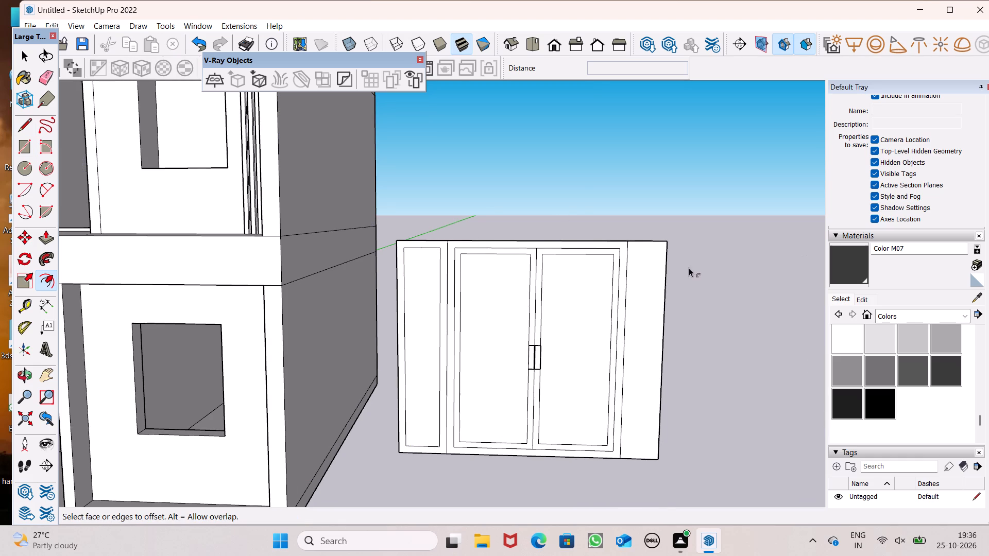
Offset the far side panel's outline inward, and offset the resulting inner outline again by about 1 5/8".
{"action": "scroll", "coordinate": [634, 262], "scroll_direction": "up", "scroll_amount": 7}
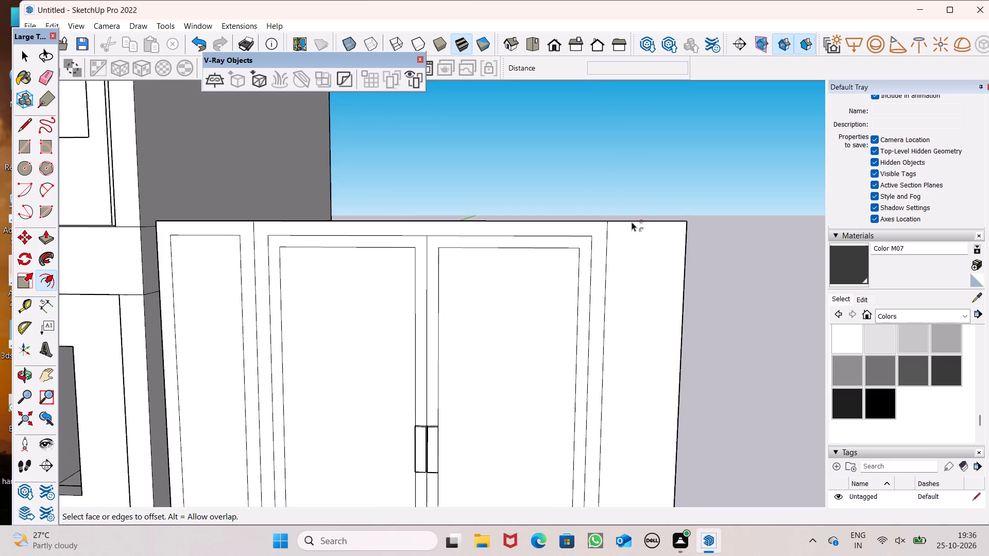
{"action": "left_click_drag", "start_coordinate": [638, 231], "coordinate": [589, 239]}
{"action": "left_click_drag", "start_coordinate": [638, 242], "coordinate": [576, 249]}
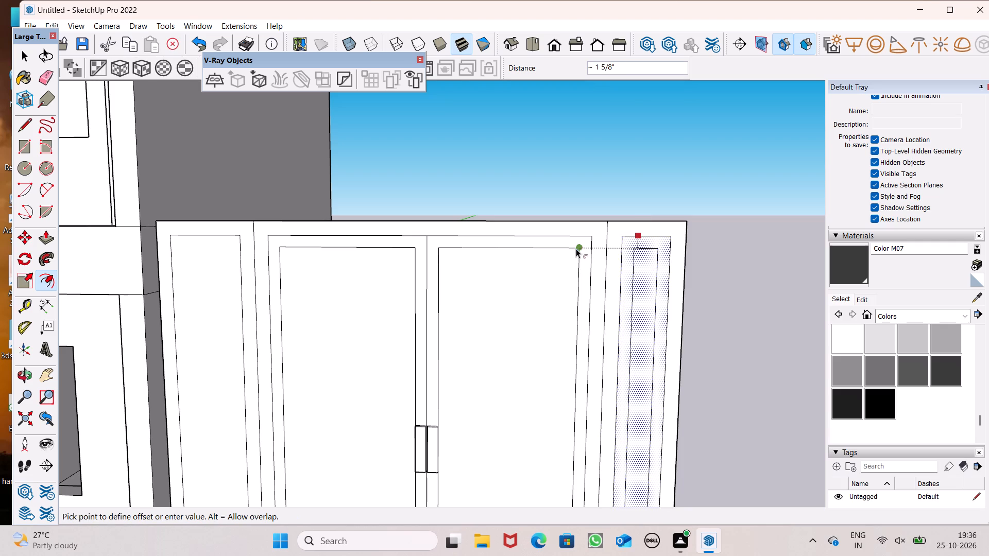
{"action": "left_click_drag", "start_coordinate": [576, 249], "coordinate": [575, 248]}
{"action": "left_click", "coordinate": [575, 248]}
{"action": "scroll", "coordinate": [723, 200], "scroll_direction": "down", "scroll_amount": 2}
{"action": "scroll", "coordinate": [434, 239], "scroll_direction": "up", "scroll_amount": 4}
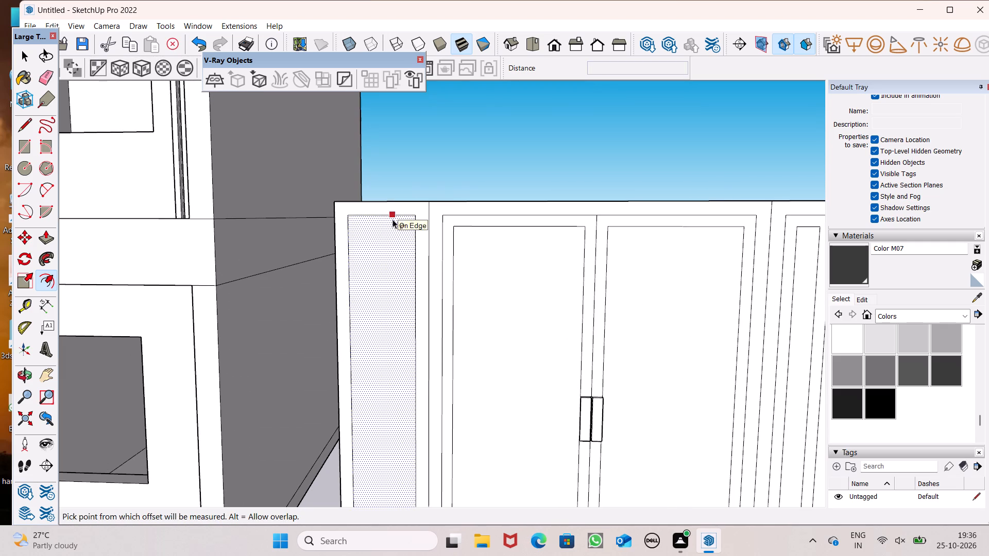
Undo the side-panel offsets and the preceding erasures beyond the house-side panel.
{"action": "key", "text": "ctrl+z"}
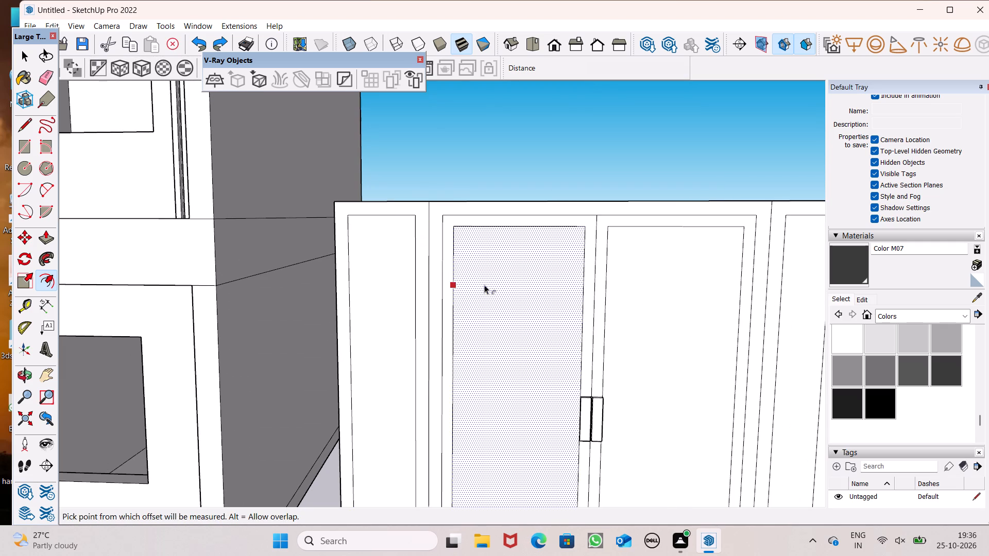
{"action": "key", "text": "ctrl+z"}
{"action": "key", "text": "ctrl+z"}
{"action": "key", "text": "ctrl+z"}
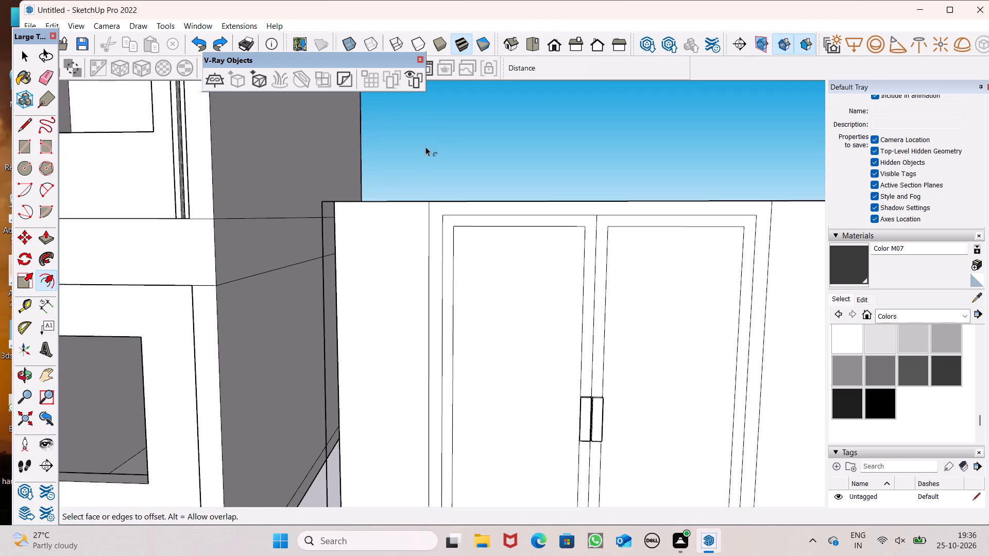
Erase the outer vertical line and the top line stub beyond the house-side panel.
{"action": "scroll", "coordinate": [423, 159], "scroll_direction": "down", "scroll_amount": 5}
{"action": "key", "text": "space"}
{"action": "scroll", "coordinate": [404, 199], "scroll_direction": "up", "scroll_amount": 2}
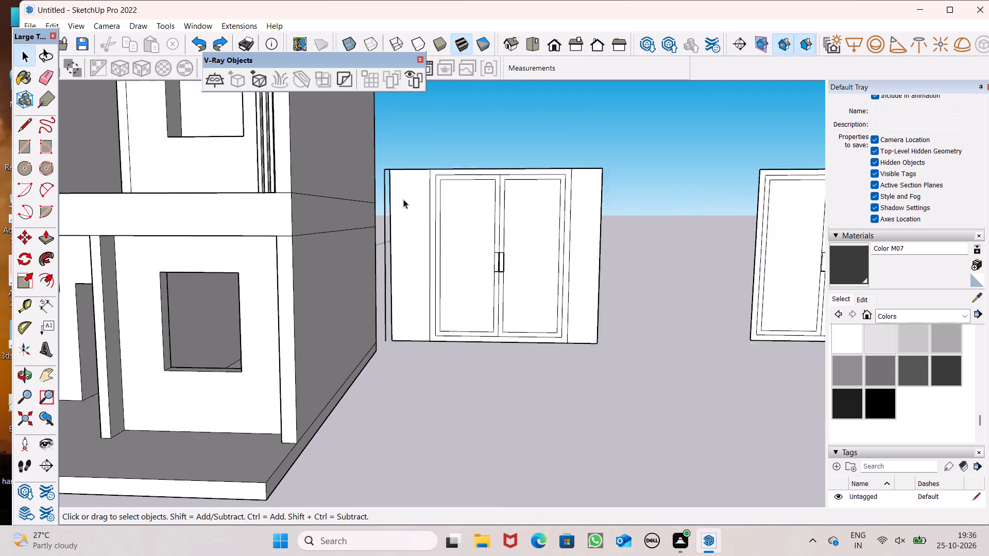
{"action": "scroll", "coordinate": [403, 199], "scroll_direction": "up", "scroll_amount": 1}
{"action": "left_click", "coordinate": [43, 75]}
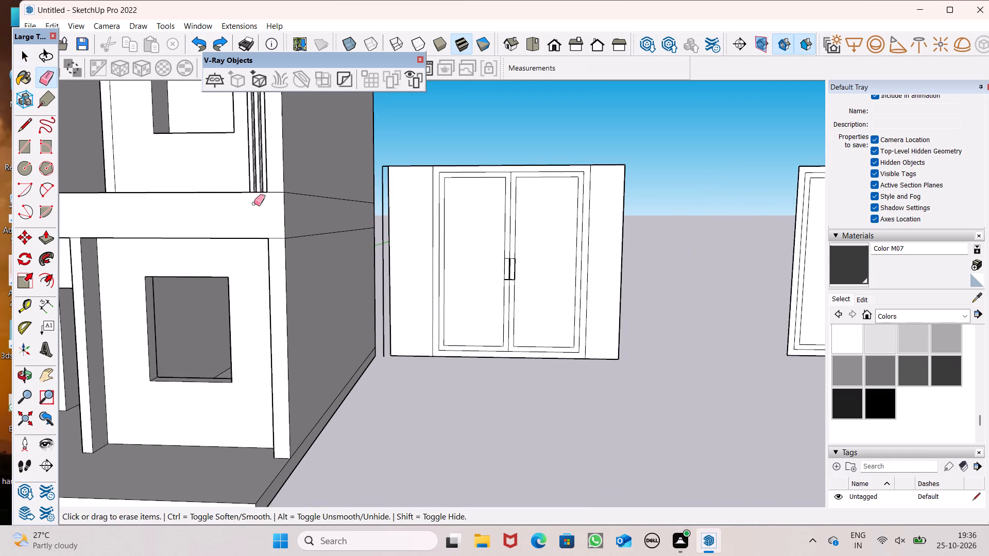
{"action": "scroll", "coordinate": [334, 185], "scroll_direction": "up", "scroll_amount": 3}
{"action": "left_click", "coordinate": [460, 159]}
{"action": "left_click_drag", "start_coordinate": [452, 142], "coordinate": [450, 167]}
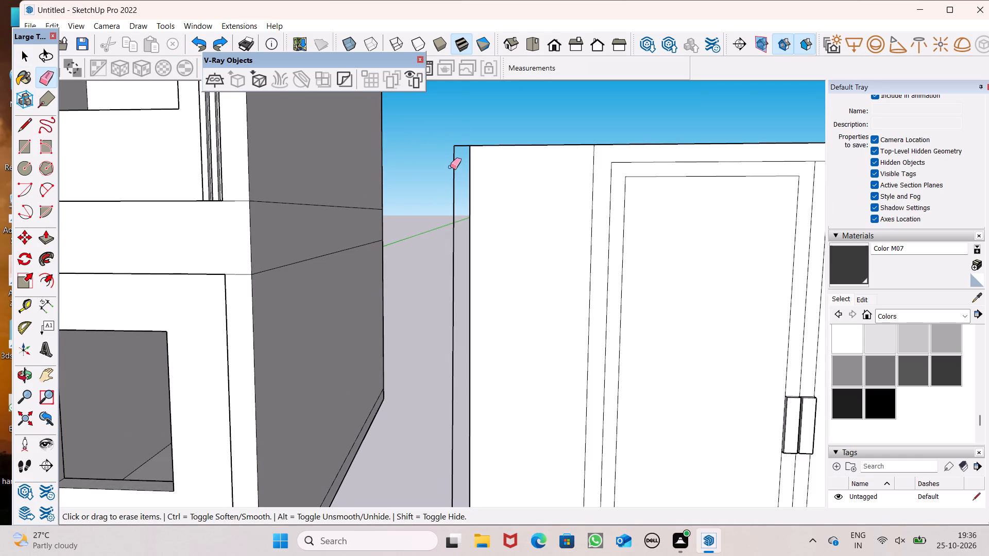
{"action": "left_click_drag", "start_coordinate": [450, 167], "coordinate": [450, 164]}
{"action": "left_click_drag", "start_coordinate": [453, 142], "coordinate": [453, 158]}
{"action": "scroll", "coordinate": [394, 184], "scroll_direction": "down", "scroll_amount": 2}
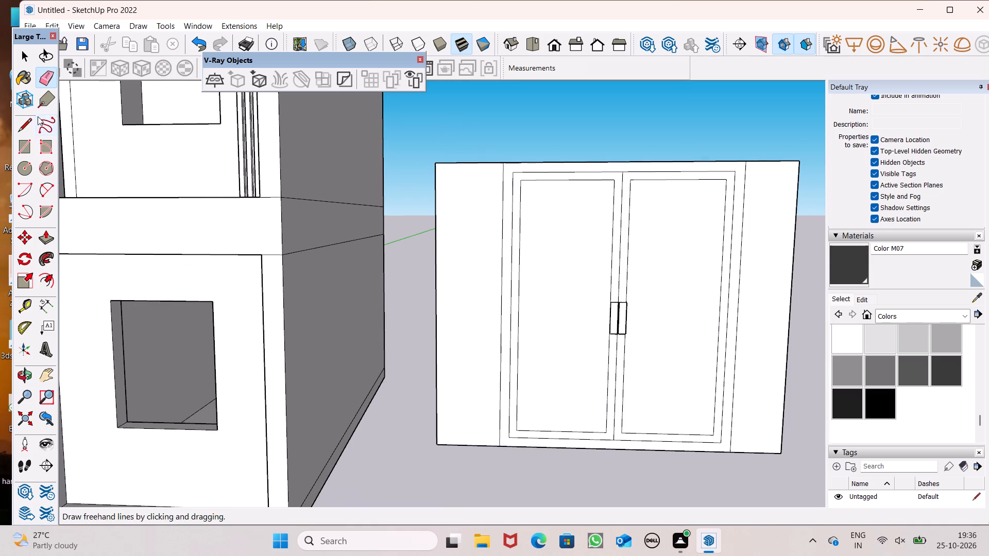
Extend the window frame's lower inner line about 1' 1 7/8" across the house-side panel and draw a vertical line up to the top edge.
{"action": "left_click", "coordinate": [30, 125]}
{"action": "scroll", "coordinate": [469, 445], "scroll_direction": "up", "scroll_amount": 4}
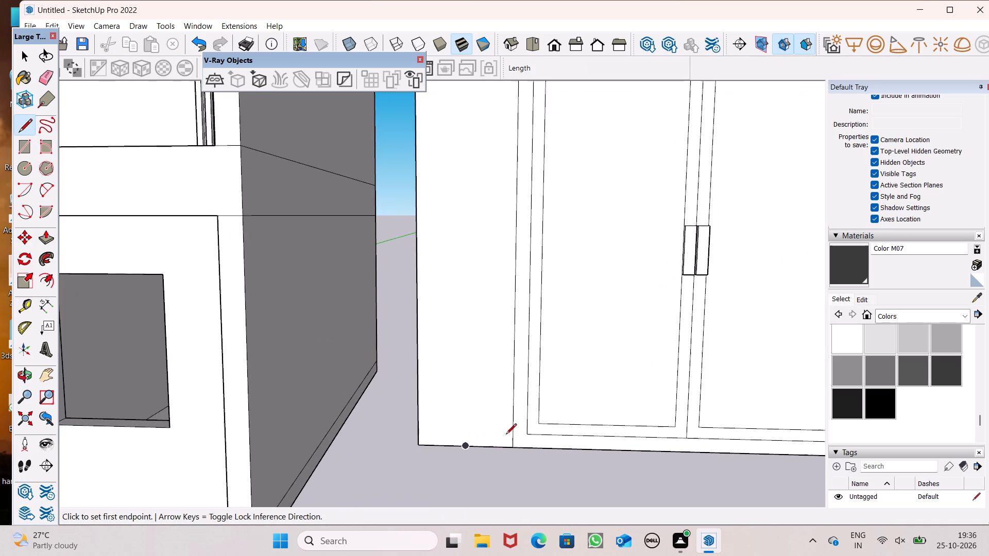
{"action": "left_click", "coordinate": [525, 432]}
{"action": "left_click", "coordinate": [430, 433]}
{"action": "scroll", "coordinate": [436, 314], "scroll_direction": "down", "scroll_amount": 5}
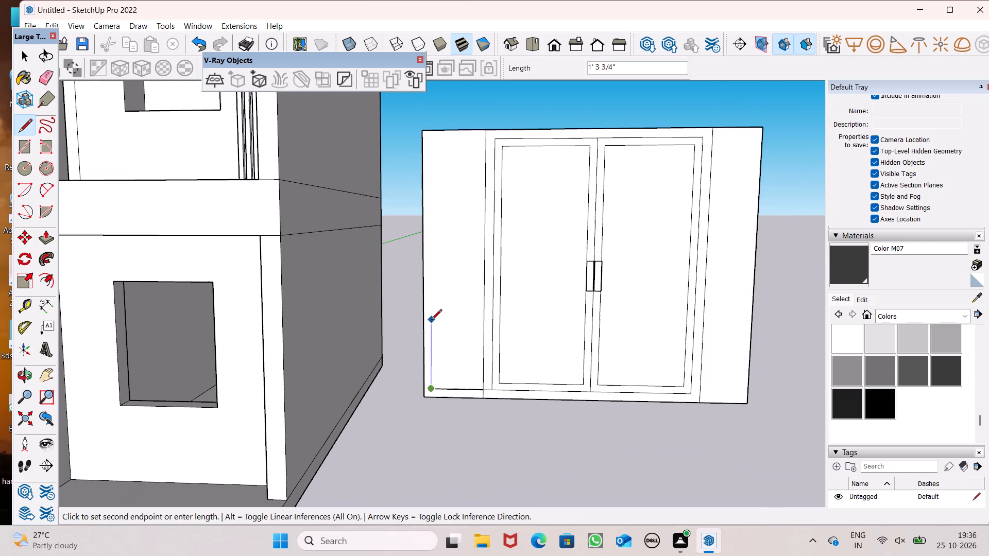
{"action": "scroll", "coordinate": [413, 178], "scroll_direction": "up", "scroll_amount": 3}
{"action": "scroll", "coordinate": [448, 121], "scroll_direction": "down", "scroll_amount": 5}
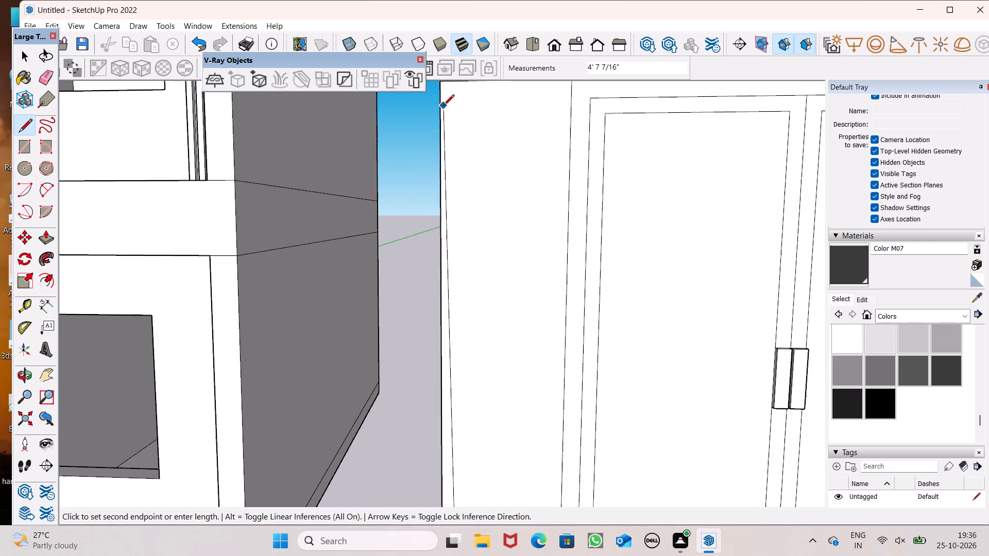
{"action": "left_click", "coordinate": [456, 85]}
{"action": "scroll", "coordinate": [492, 169], "scroll_direction": "down", "scroll_amount": 2}
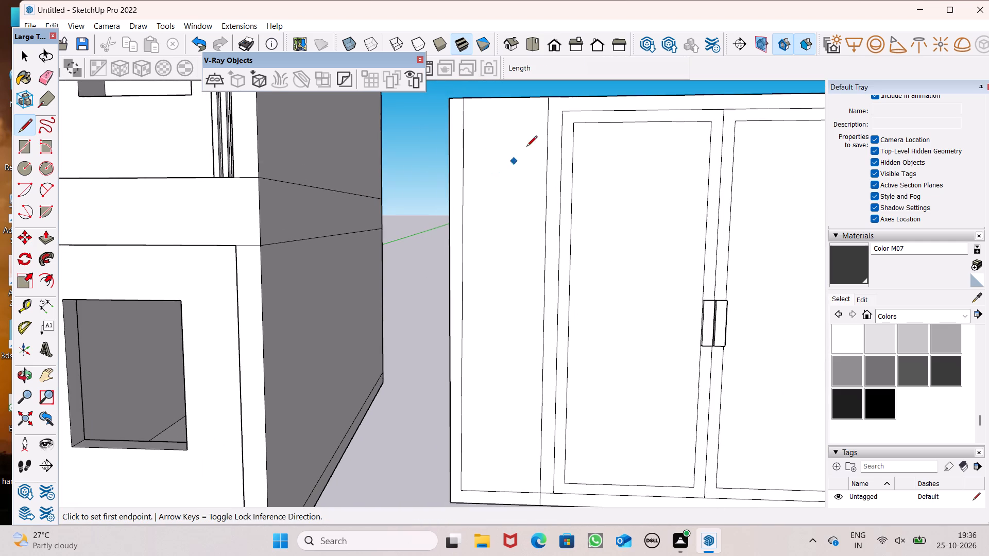
Extend the window frame's upper inner line across the house-side panel to its outer edge.
{"action": "scroll", "coordinate": [541, 126], "scroll_direction": "up", "scroll_amount": 2}
{"action": "left_click_drag", "start_coordinate": [569, 109], "coordinate": [555, 109]}
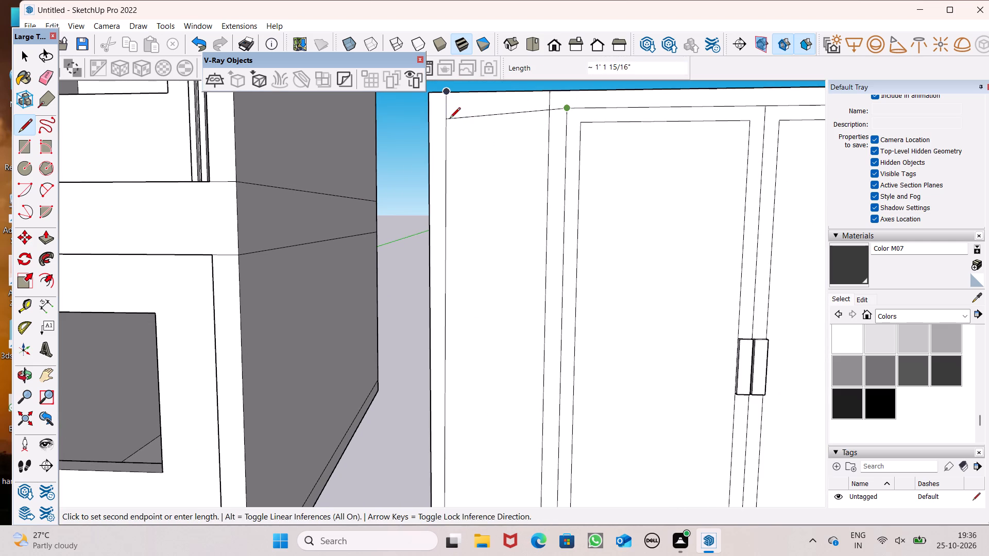
{"action": "left_click", "coordinate": [429, 115]}
{"action": "scroll", "coordinate": [378, 141], "scroll_direction": "down", "scroll_amount": 5}
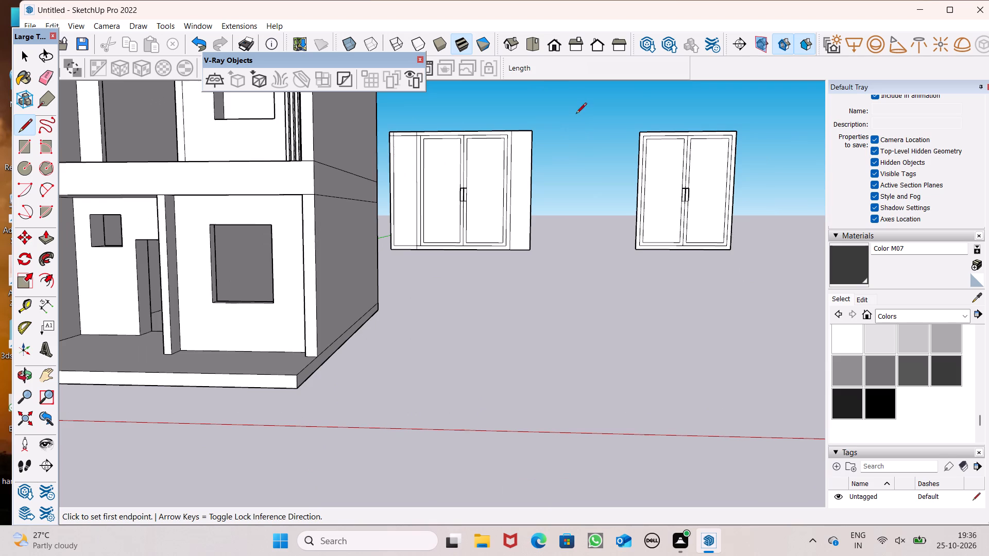
Extend the window frame's upper and lower inner lines across the far side panel to its outer edge.
{"action": "scroll", "coordinate": [573, 117], "scroll_direction": "up", "scroll_amount": 6}
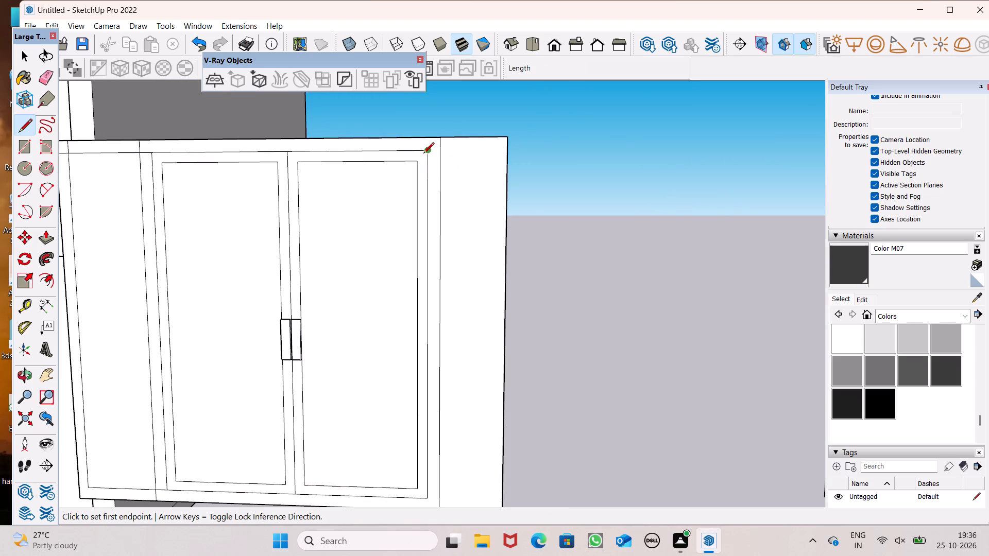
{"action": "left_click_drag", "start_coordinate": [423, 154], "coordinate": [441, 155]}
{"action": "left_click", "coordinate": [505, 153]}
{"action": "scroll", "coordinate": [519, 114], "scroll_direction": "down", "scroll_amount": 3}
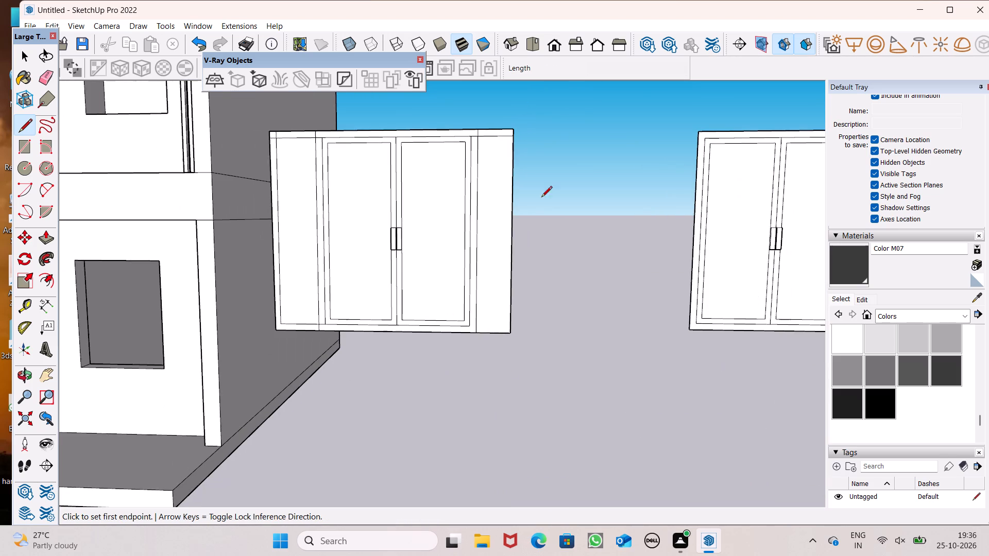
{"action": "scroll", "coordinate": [491, 351], "scroll_direction": "up", "scroll_amount": 2}
{"action": "left_click", "coordinate": [461, 314]}
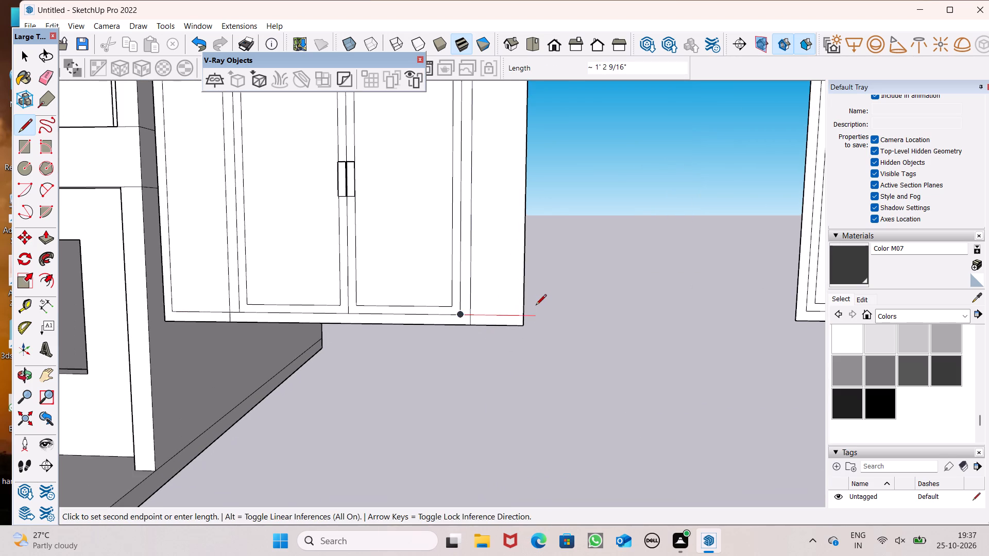
{"action": "left_click", "coordinate": [524, 309]}
{"action": "scroll", "coordinate": [521, 364], "scroll_direction": "down", "scroll_amount": 3}
{"action": "scroll", "coordinate": [510, 165], "scroll_direction": "up", "scroll_amount": 4}
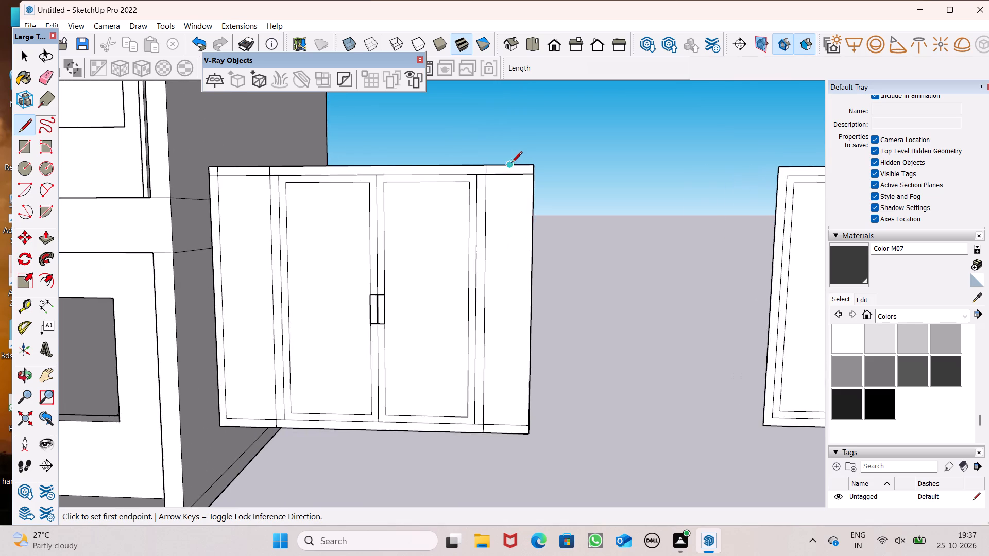
Draw a 5' vertical line just inside the far side panel's outer edge, from the top edge to the bottom edge.
{"action": "scroll", "coordinate": [519, 162], "scroll_direction": "up", "scroll_amount": 2}
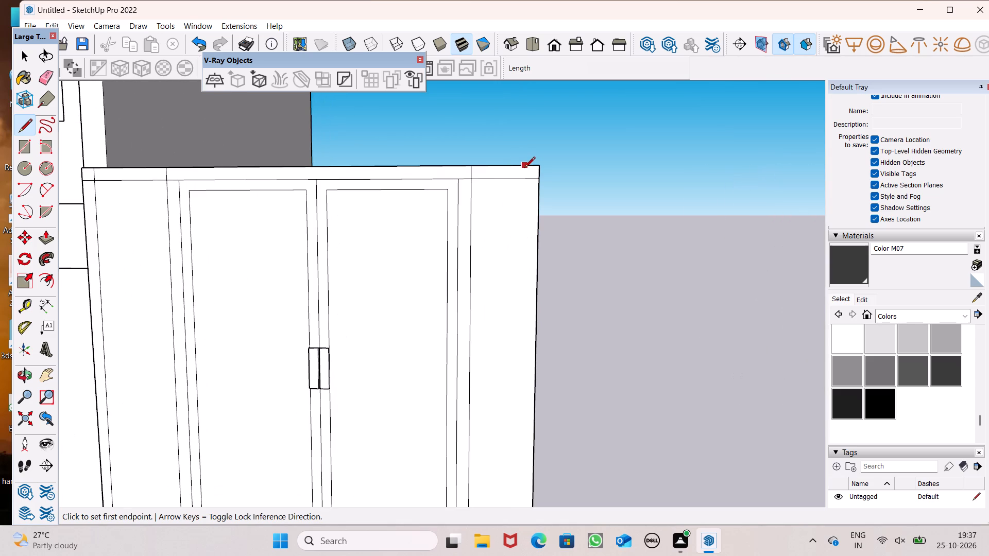
{"action": "left_click", "coordinate": [527, 168]}
{"action": "scroll", "coordinate": [529, 200], "scroll_direction": "down", "scroll_amount": 5}
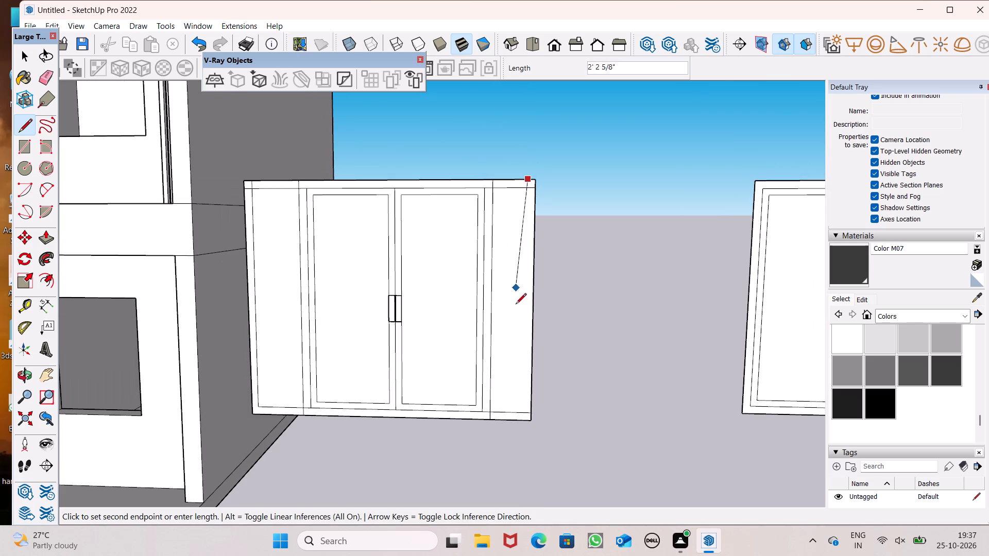
{"action": "scroll", "coordinate": [524, 405], "scroll_direction": "up", "scroll_amount": 4}
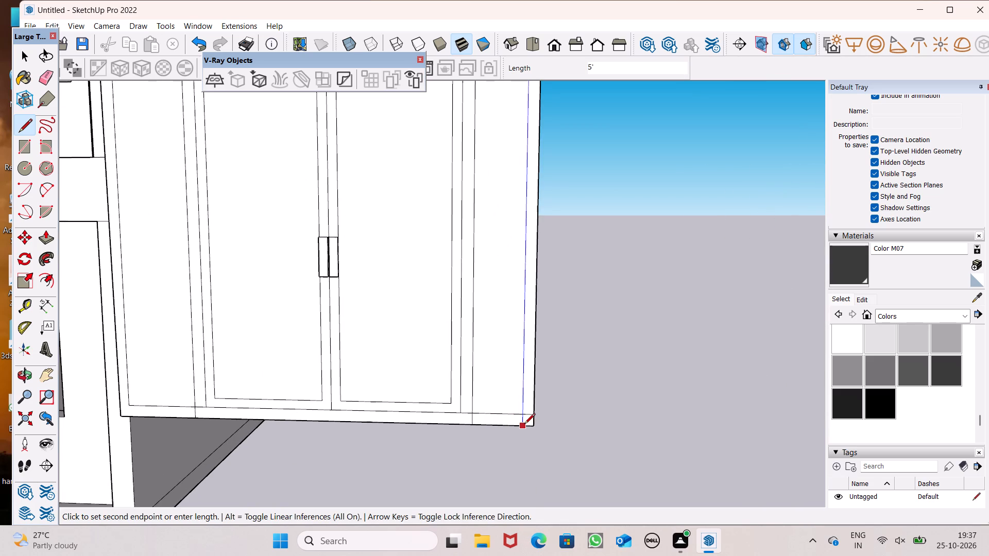
{"action": "left_click", "coordinate": [524, 425]}
{"action": "scroll", "coordinate": [552, 460], "scroll_direction": "down", "scroll_amount": 3}
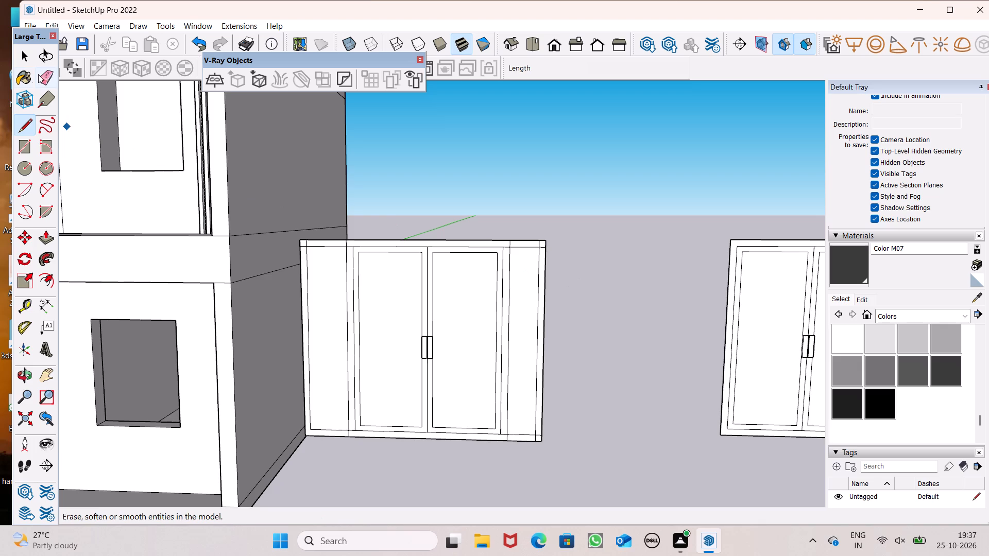
Erase the vertical and horizontal line stubs crossing the frame at the house-side panel's upper outer corner.
{"action": "left_click", "coordinate": [50, 76]}
{"action": "scroll", "coordinate": [500, 304], "scroll_direction": "down", "scroll_amount": 1}
{"action": "scroll", "coordinate": [302, 246], "scroll_direction": "up", "scroll_amount": 6}
{"action": "scroll", "coordinate": [410, 288], "scroll_direction": "down", "scroll_amount": 2}
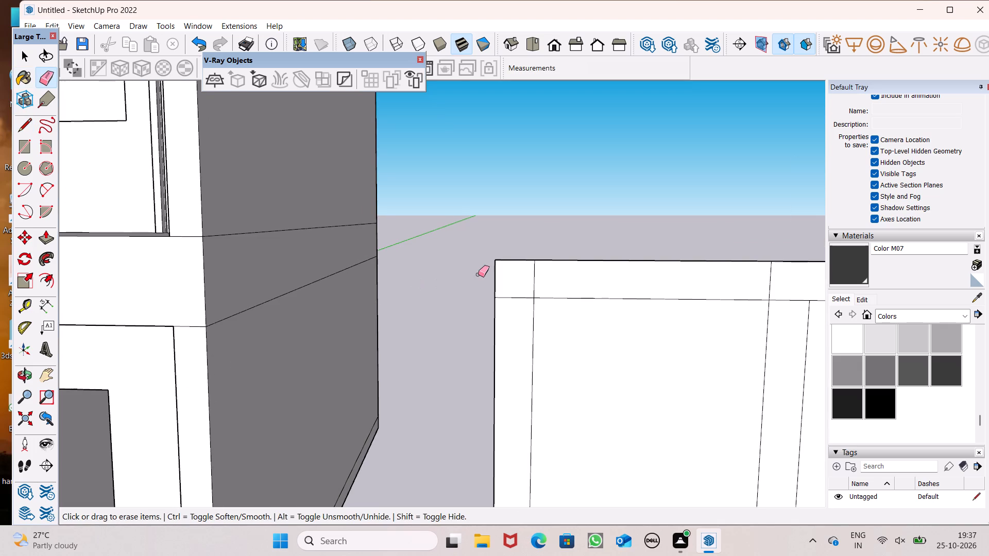
{"action": "left_click_drag", "start_coordinate": [535, 275], "coordinate": [530, 281]}
{"action": "scroll", "coordinate": [507, 277], "scroll_direction": "down", "scroll_amount": 2}
{"action": "left_click_drag", "start_coordinate": [509, 289], "coordinate": [510, 294]}
{"action": "scroll", "coordinate": [453, 301], "scroll_direction": "down", "scroll_amount": 4}
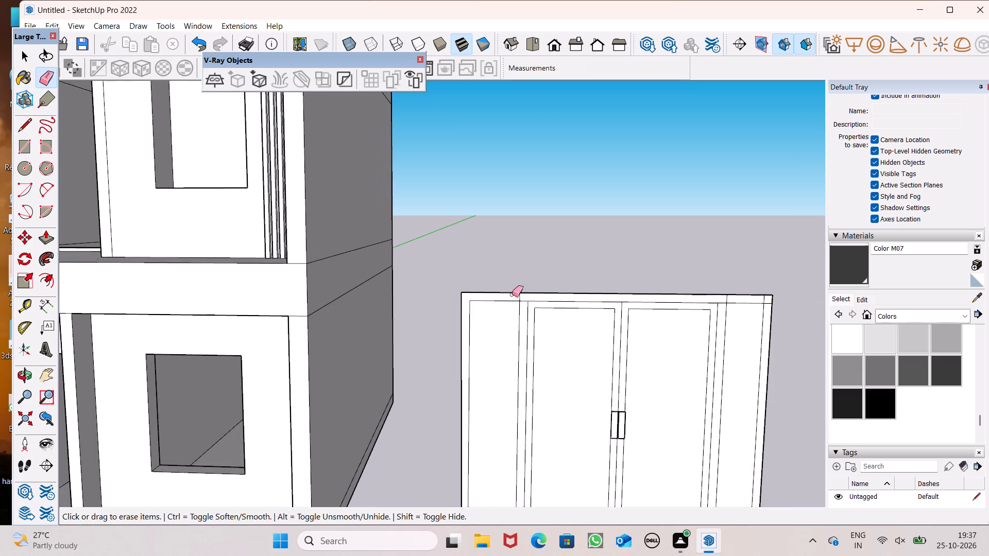
Erase the window's original outer edge line beside the house-side panel, including its short stubs across the top and bottom frame.
{"action": "scroll", "coordinate": [523, 298], "scroll_direction": "up", "scroll_amount": 6}
{"action": "left_click_drag", "start_coordinate": [519, 298], "coordinate": [513, 296]}
{"action": "left_click", "coordinate": [511, 296]}
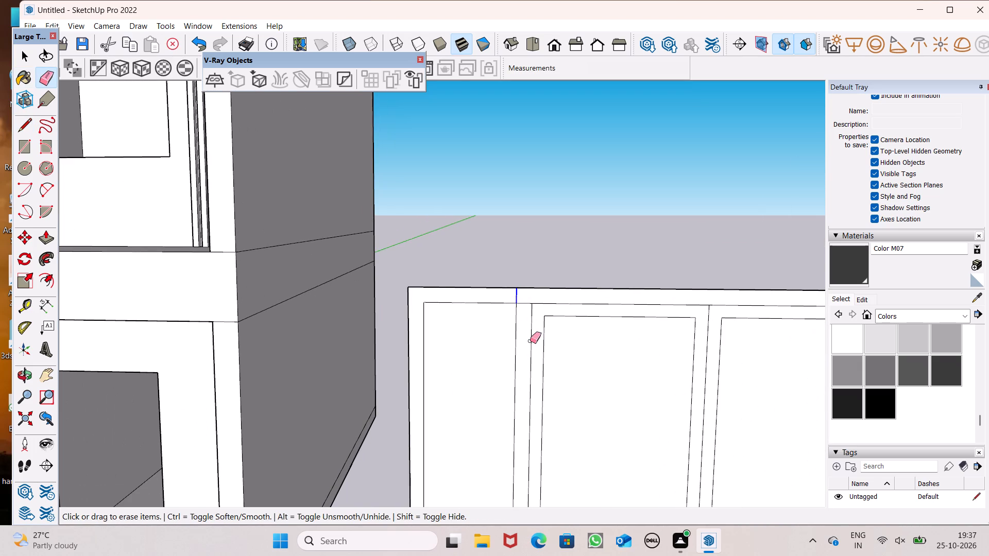
{"action": "left_click", "coordinate": [519, 345]}
{"action": "scroll", "coordinate": [489, 278], "scroll_direction": "down", "scroll_amount": 5}
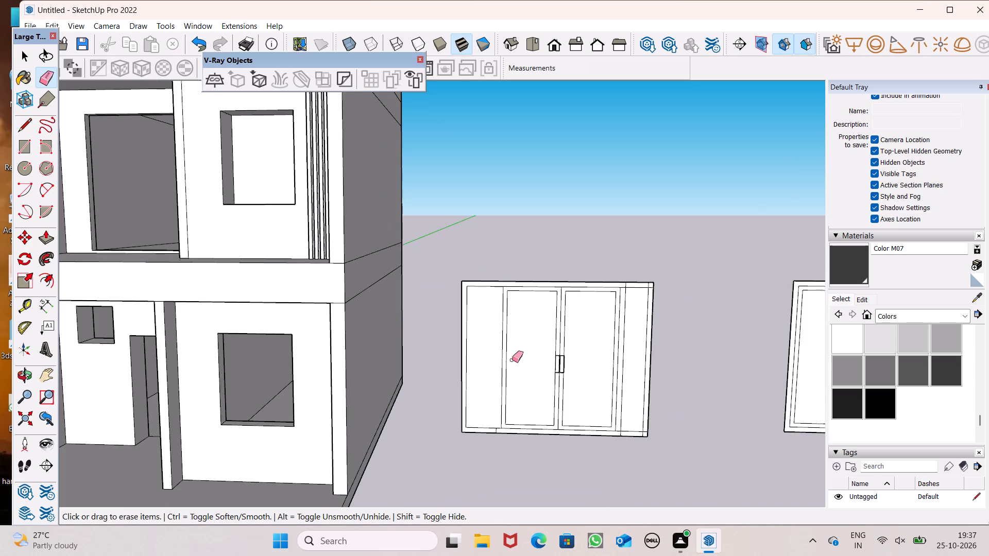
{"action": "scroll", "coordinate": [510, 381], "scroll_direction": "up", "scroll_amount": 4}
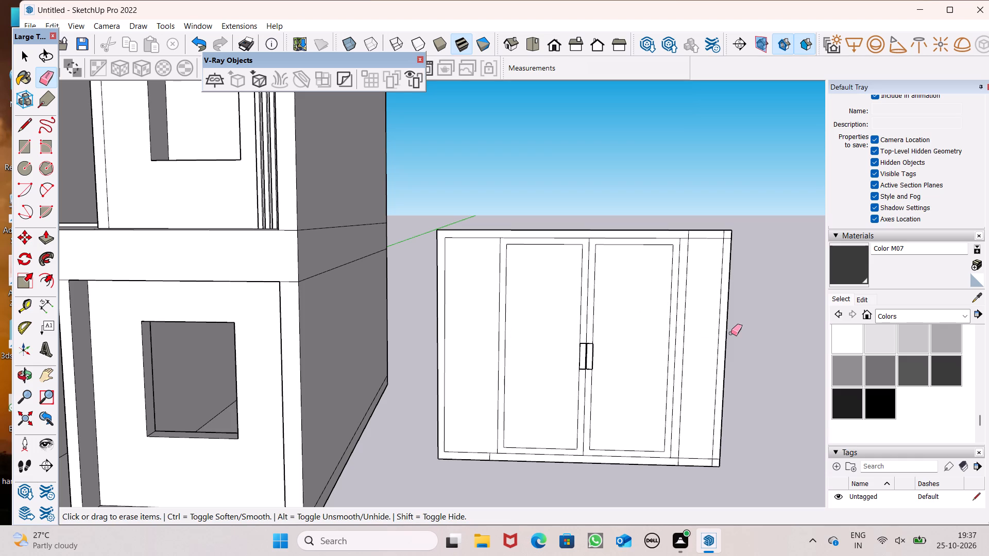
{"action": "scroll", "coordinate": [690, 270], "scroll_direction": "up", "scroll_amount": 1}
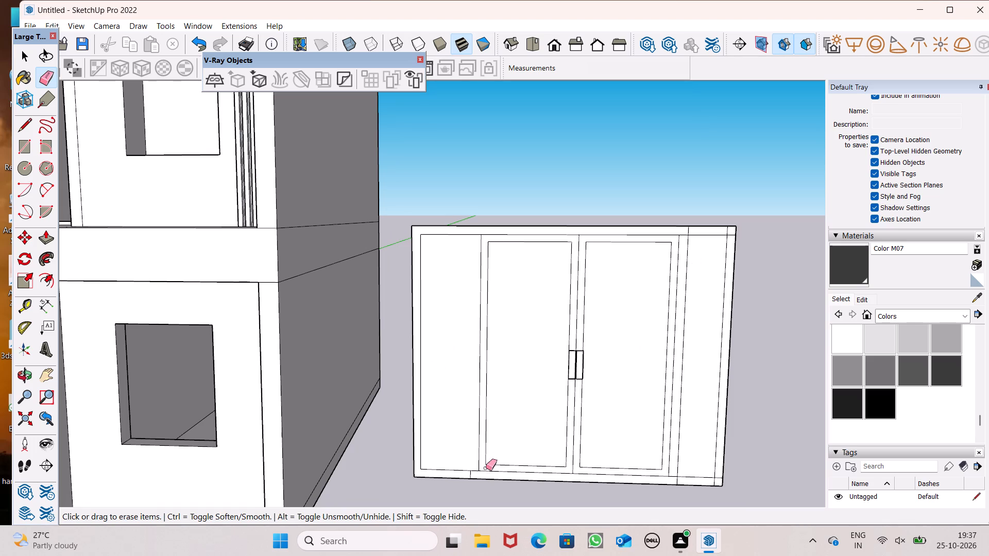
{"action": "scroll", "coordinate": [478, 481], "scroll_direction": "up", "scroll_amount": 3}
{"action": "left_click_drag", "start_coordinate": [466, 468], "coordinate": [457, 468]}
{"action": "scroll", "coordinate": [374, 457], "scroll_direction": "down", "scroll_amount": 2}
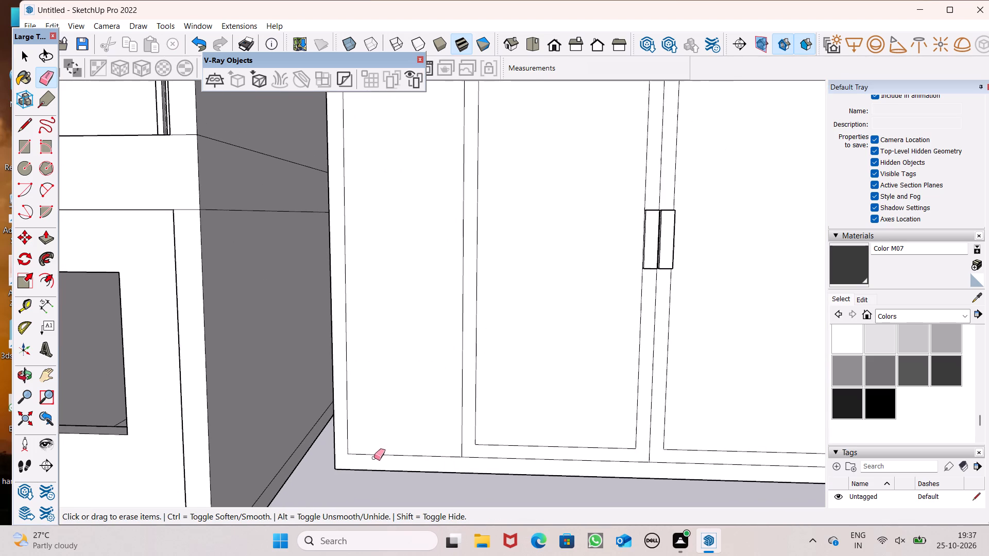
Erase the short stub of the far side panel's inner vertical line that crosses the lower frame.
{"action": "scroll", "coordinate": [485, 456], "scroll_direction": "down", "scroll_amount": 2}
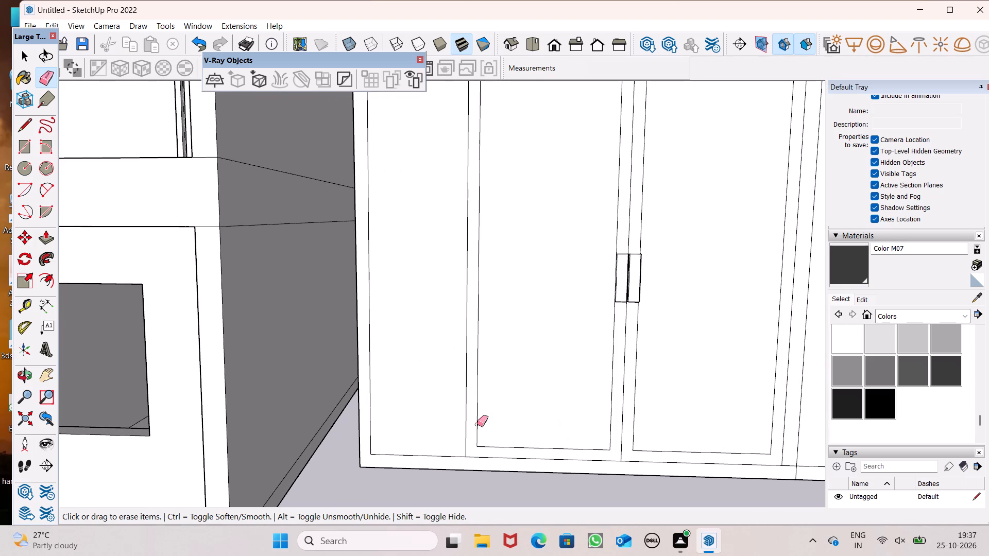
{"action": "scroll", "coordinate": [464, 413], "scroll_direction": "down", "scroll_amount": 1}
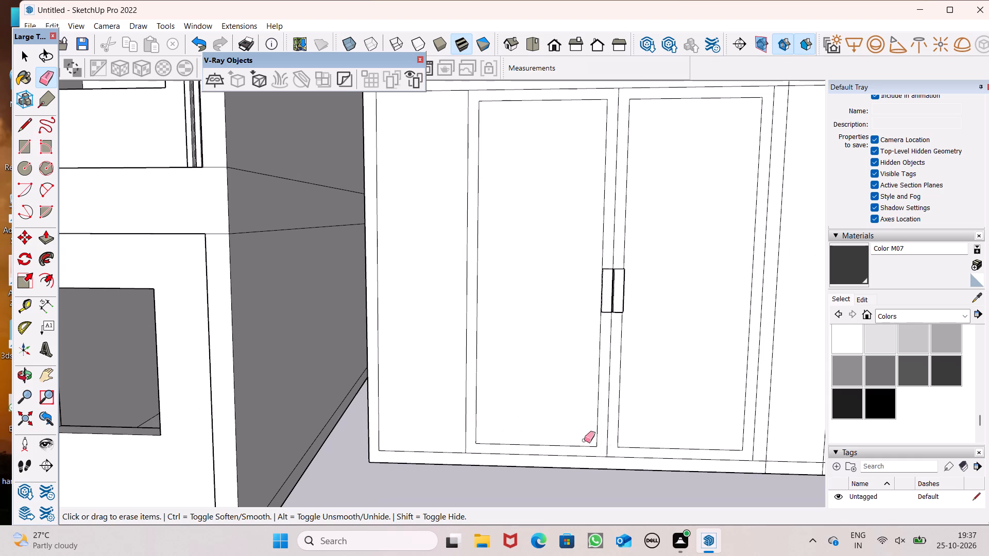
{"action": "left_click", "coordinate": [763, 466]}
{"action": "left_click", "coordinate": [769, 464]}
{"action": "scroll", "coordinate": [510, 454], "scroll_direction": "down", "scroll_amount": 2}
{"action": "scroll", "coordinate": [723, 471], "scroll_direction": "up", "scroll_amount": 5}
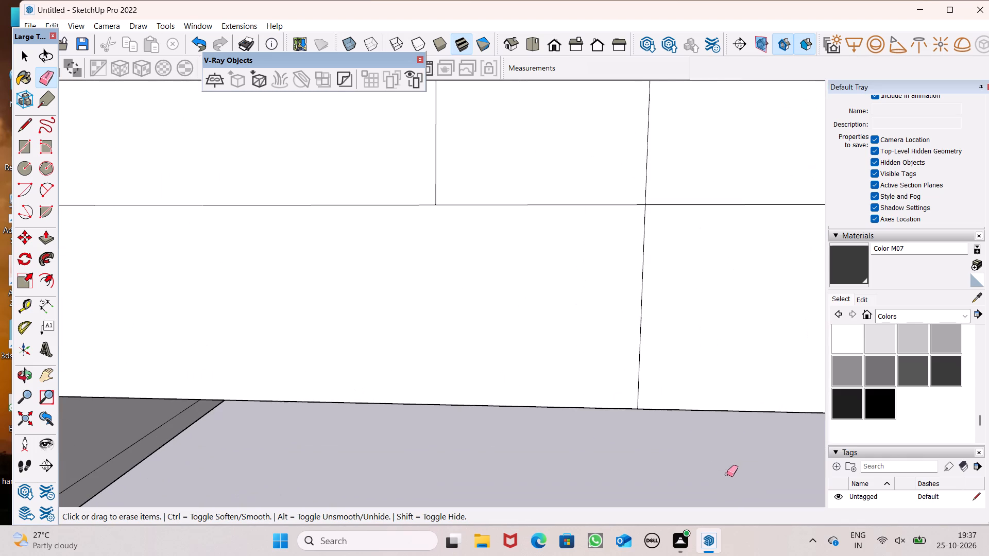
{"action": "scroll", "coordinate": [727, 474], "scroll_direction": "up", "scroll_amount": 1}
{"action": "left_click_drag", "start_coordinate": [662, 374], "coordinate": [637, 379]}
Erase the line stubs crossing the upper frame at the far side panel's inner line and at its upper outer corner.
{"action": "scroll", "coordinate": [569, 385], "scroll_direction": "down", "scroll_amount": 7}
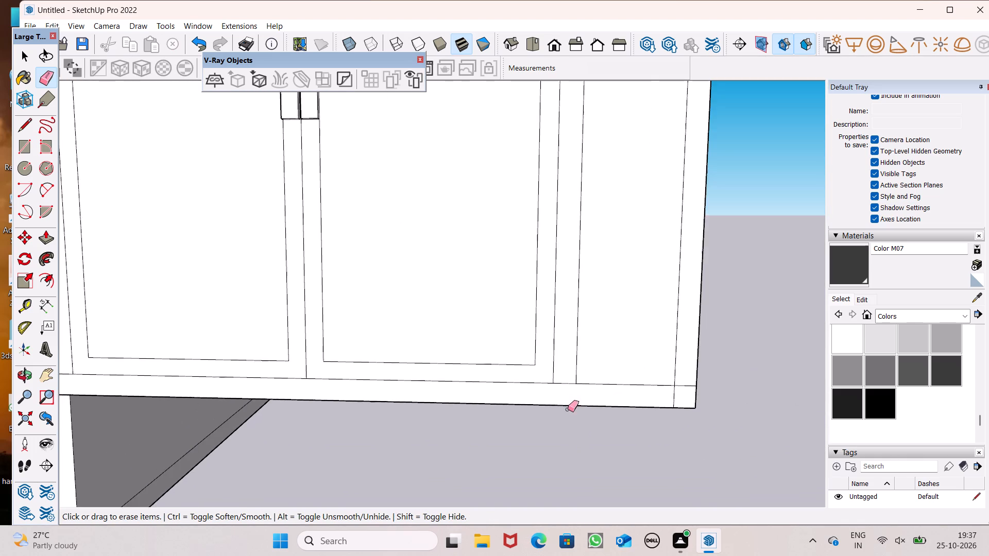
{"action": "scroll", "coordinate": [565, 394], "scroll_direction": "down", "scroll_amount": 4}
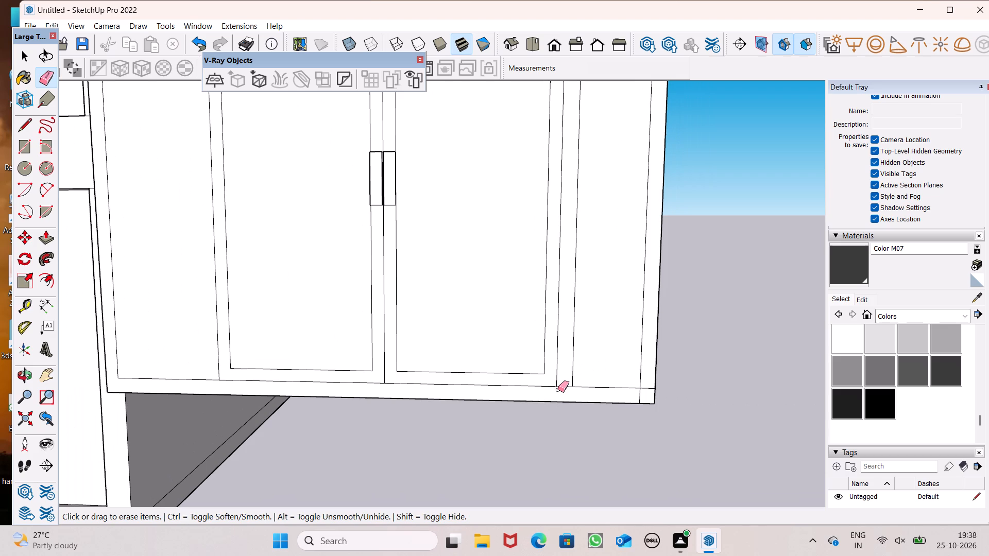
{"action": "scroll", "coordinate": [435, 414], "scroll_direction": "down", "scroll_amount": 3}
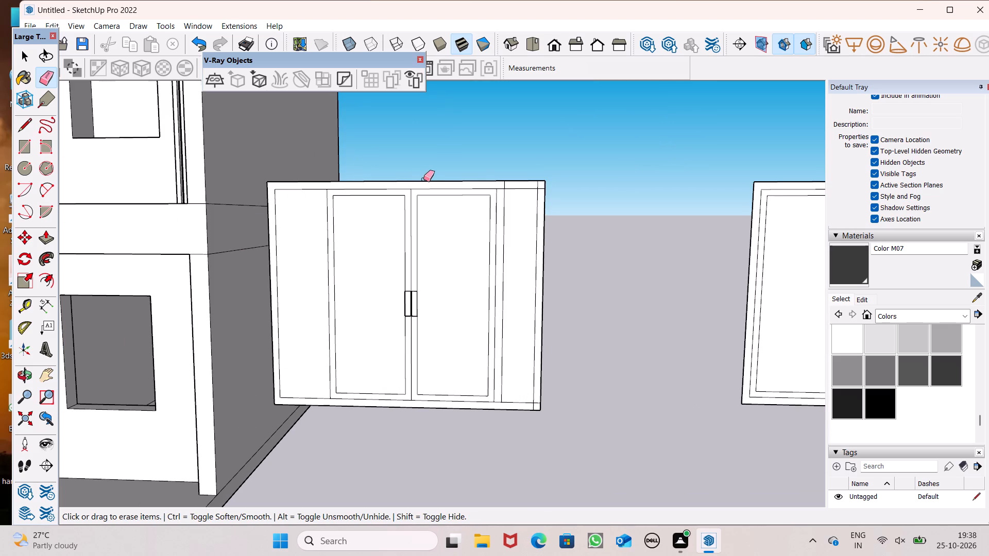
{"action": "scroll", "coordinate": [523, 178], "scroll_direction": "up", "scroll_amount": 6}
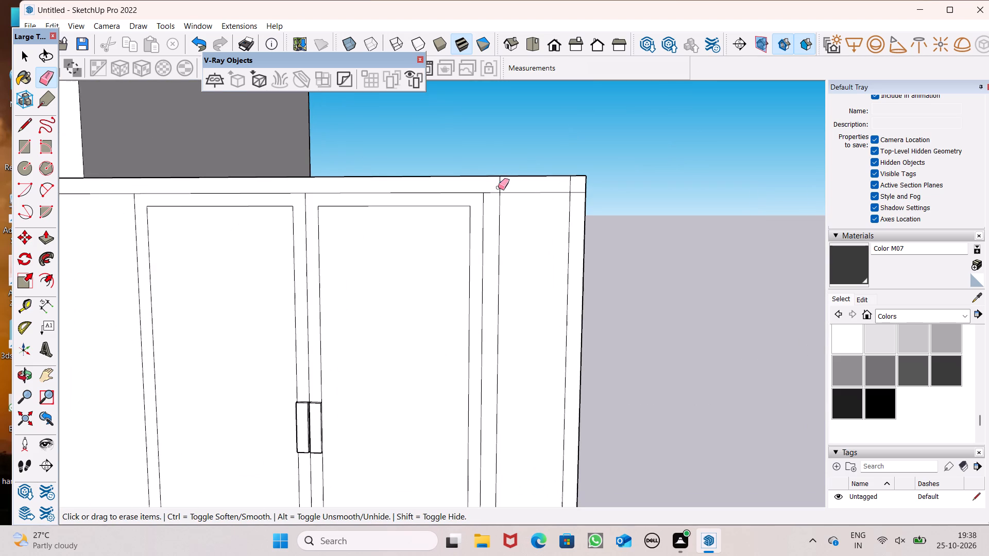
{"action": "left_click_drag", "start_coordinate": [498, 181], "coordinate": [505, 182]}
{"action": "scroll", "coordinate": [617, 145], "scroll_direction": "down", "scroll_amount": 1}
{"action": "left_click_drag", "start_coordinate": [579, 175], "coordinate": [584, 175]}
{"action": "scroll", "coordinate": [582, 194], "scroll_direction": "up", "scroll_amount": 4}
{"action": "left_click", "coordinate": [586, 175]}
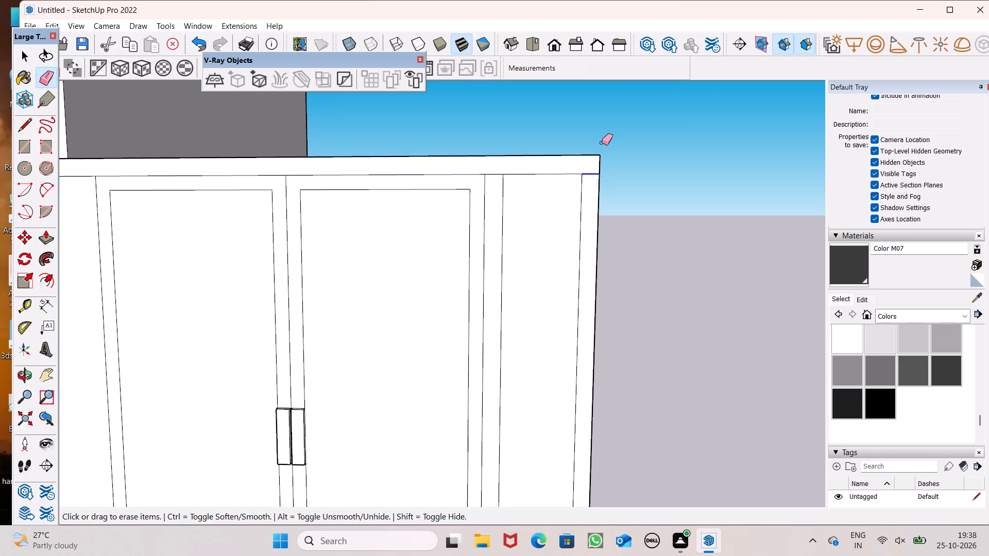
Draw a vertical line about 4' 8" long in the house-side panel, just beside the sash, from the upper to the lower inner frame line.
{"action": "scroll", "coordinate": [602, 143], "scroll_direction": "down", "scroll_amount": 5}
{"action": "scroll", "coordinate": [600, 168], "scroll_direction": "up", "scroll_amount": 3}
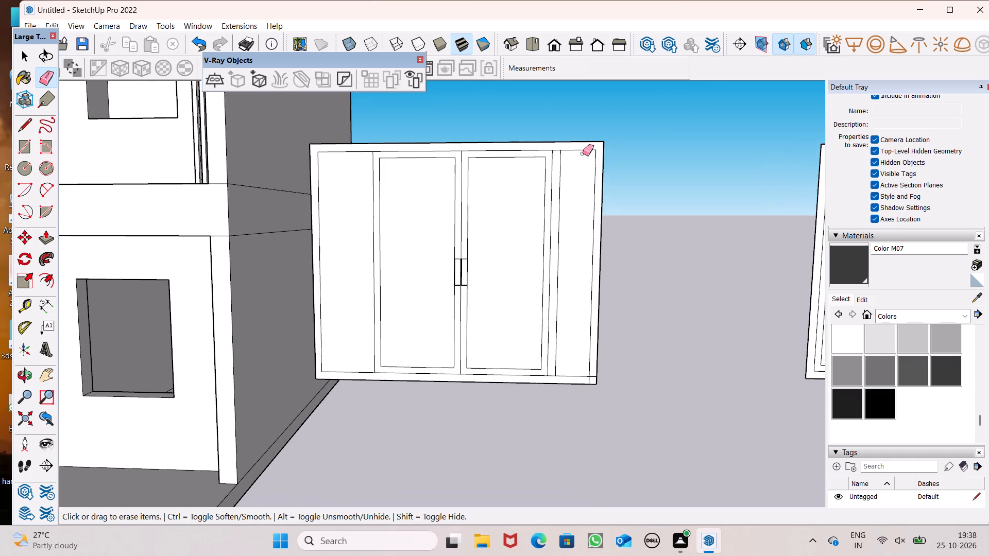
{"action": "scroll", "coordinate": [587, 150], "scroll_direction": "up", "scroll_amount": 3}
{"action": "scroll", "coordinate": [632, 170], "scroll_direction": "down", "scroll_amount": 2}
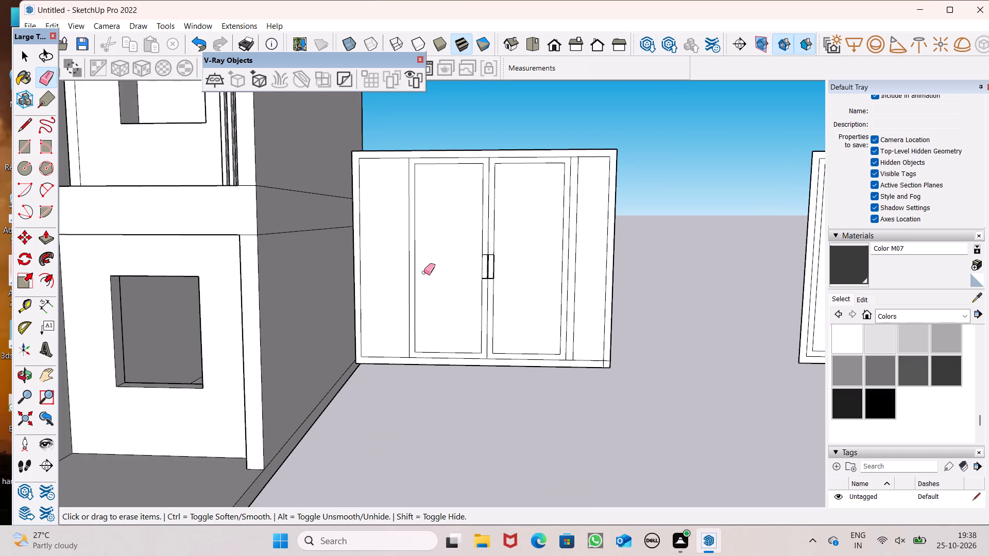
{"action": "left_click", "coordinate": [23, 125]}
{"action": "scroll", "coordinate": [425, 181], "scroll_direction": "up", "scroll_amount": 6}
{"action": "scroll", "coordinate": [371, 144], "scroll_direction": "up", "scroll_amount": 4}
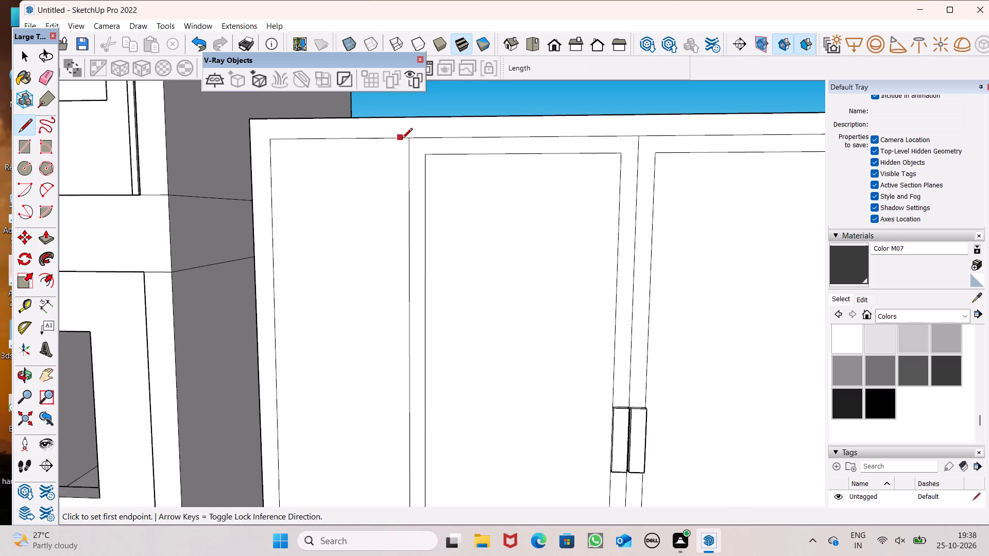
{"action": "left_click", "coordinate": [398, 140]}
{"action": "scroll", "coordinate": [397, 206], "scroll_direction": "down", "scroll_amount": 4}
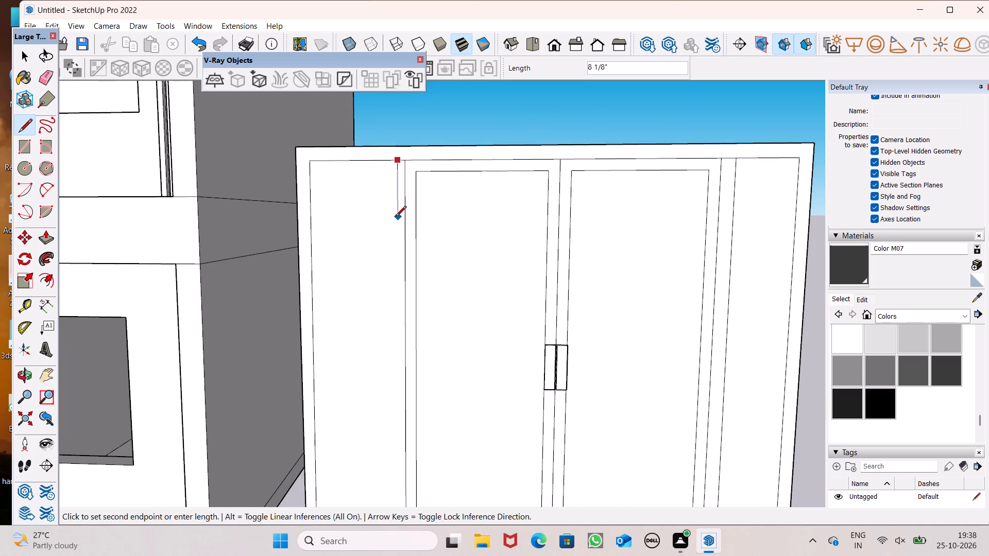
{"action": "scroll", "coordinate": [396, 222], "scroll_direction": "down", "scroll_amount": 4}
{"action": "scroll", "coordinate": [395, 448], "scroll_direction": "up", "scroll_amount": 5}
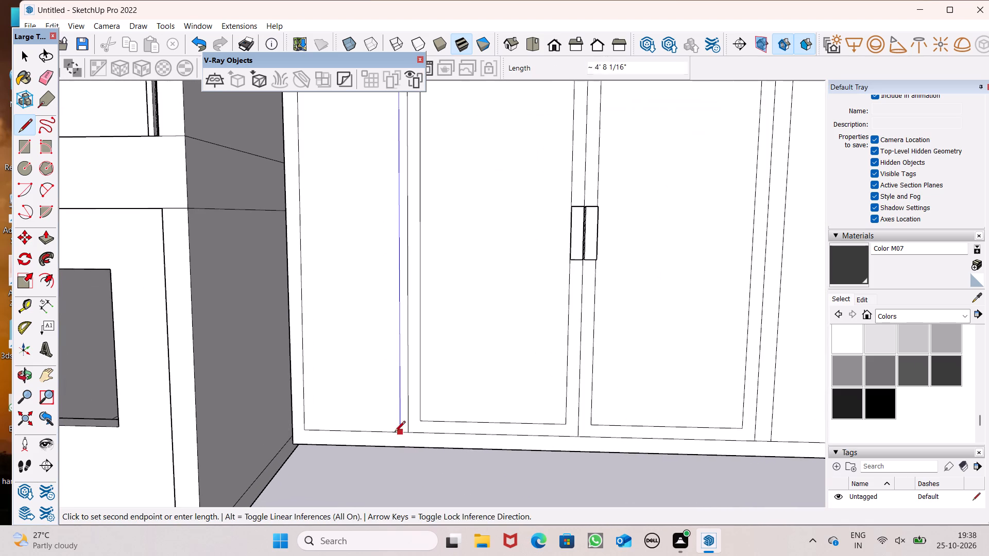
{"action": "left_click", "coordinate": [400, 429]}
{"action": "scroll", "coordinate": [378, 477], "scroll_direction": "down", "scroll_amount": 5}
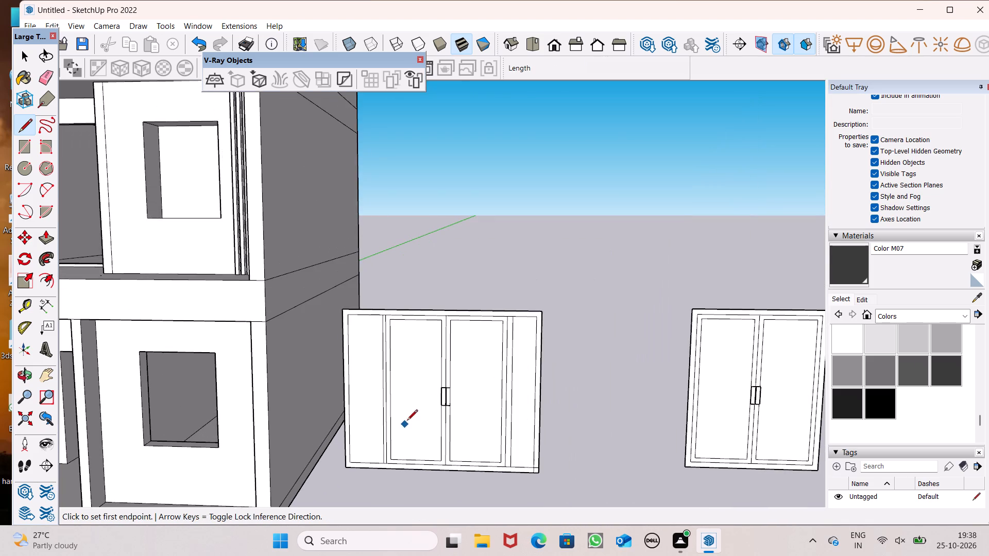
{"action": "key", "text": "space"}
Move the far side panel's inner vertical line closer to the adjacent sash, narrowing the strip between them.
{"action": "scroll", "coordinate": [522, 387], "scroll_direction": "up", "scroll_amount": 5}
{"action": "scroll", "coordinate": [504, 395], "scroll_direction": "down", "scroll_amount": 3}
{"action": "scroll", "coordinate": [501, 463], "scroll_direction": "up", "scroll_amount": 6}
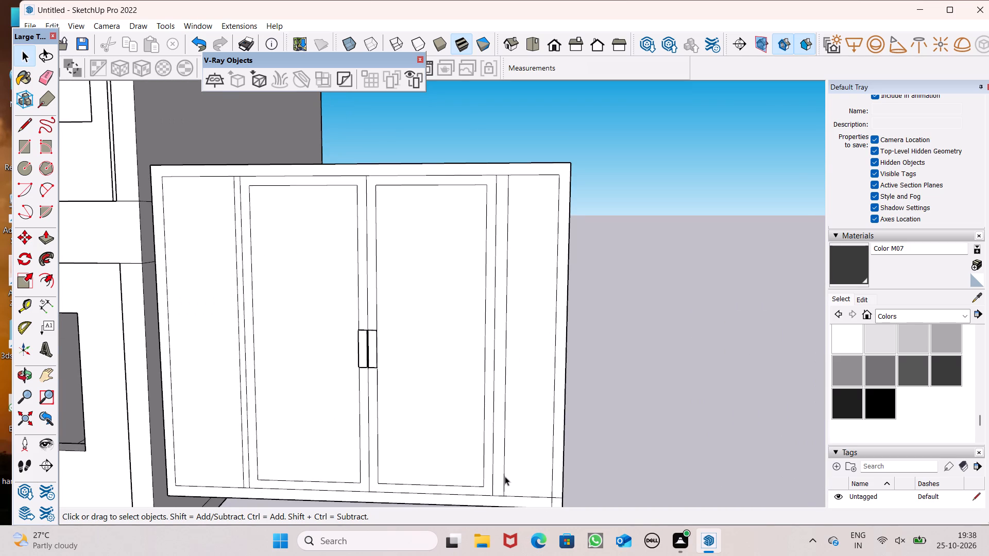
{"action": "left_click", "coordinate": [505, 478]}
{"action": "scroll", "coordinate": [501, 395], "scroll_direction": "down", "scroll_amount": 3}
{"action": "key", "text": "m"}
{"action": "key", "text": "Return"}
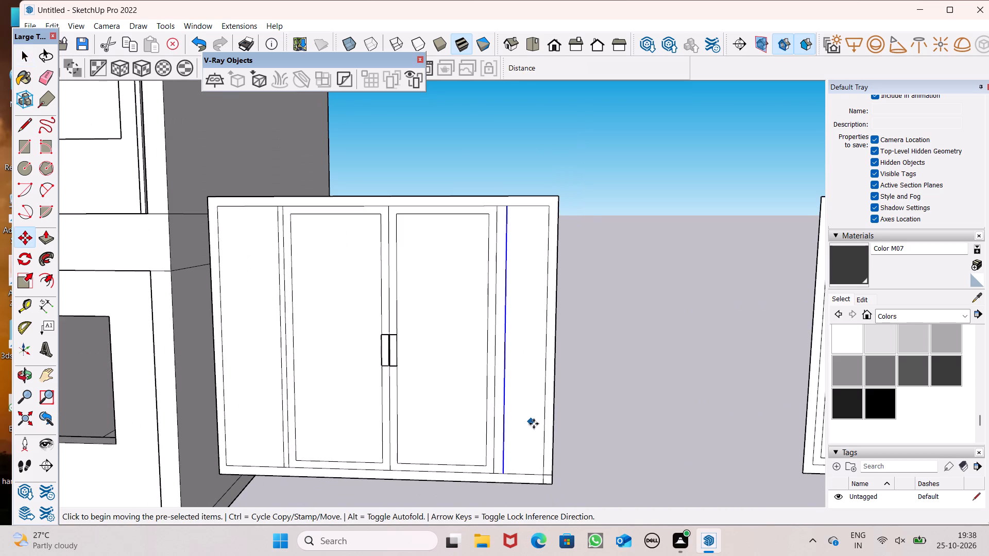
{"action": "scroll", "coordinate": [516, 473], "scroll_direction": "up", "scroll_amount": 6}
{"action": "scroll", "coordinate": [494, 453], "scroll_direction": "down", "scroll_amount": 3}
{"action": "scroll", "coordinate": [487, 406], "scroll_direction": "up", "scroll_amount": 5}
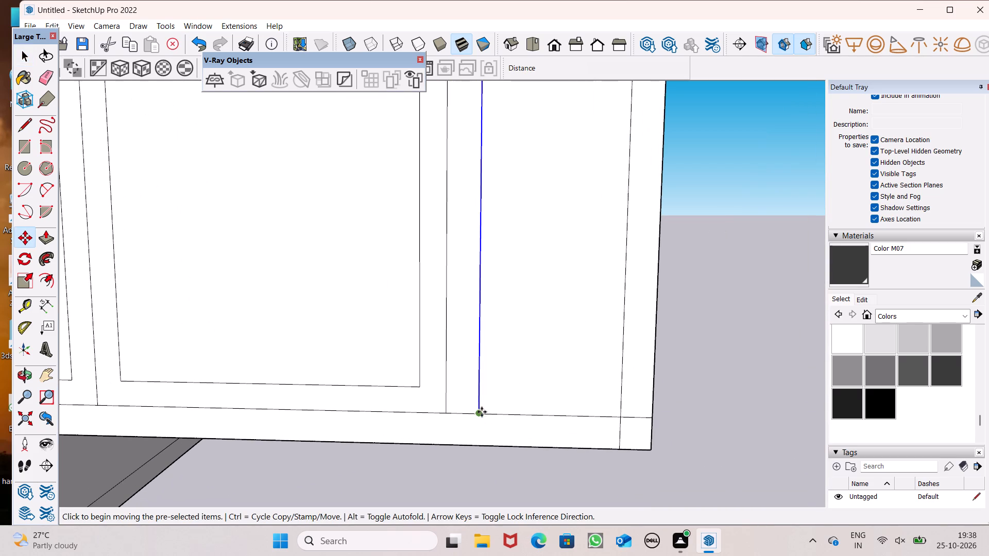
{"action": "left_click_drag", "start_coordinate": [480, 413], "coordinate": [462, 411]}
{"action": "left_click", "coordinate": [462, 411]}
{"action": "key", "text": "space"}
{"action": "left_click", "coordinate": [688, 323]}
Offset the house-side panel's outline inward, aligning its inset with the adjacent sash's inner frame line.
{"action": "scroll", "coordinate": [676, 301], "scroll_direction": "down", "scroll_amount": 7}
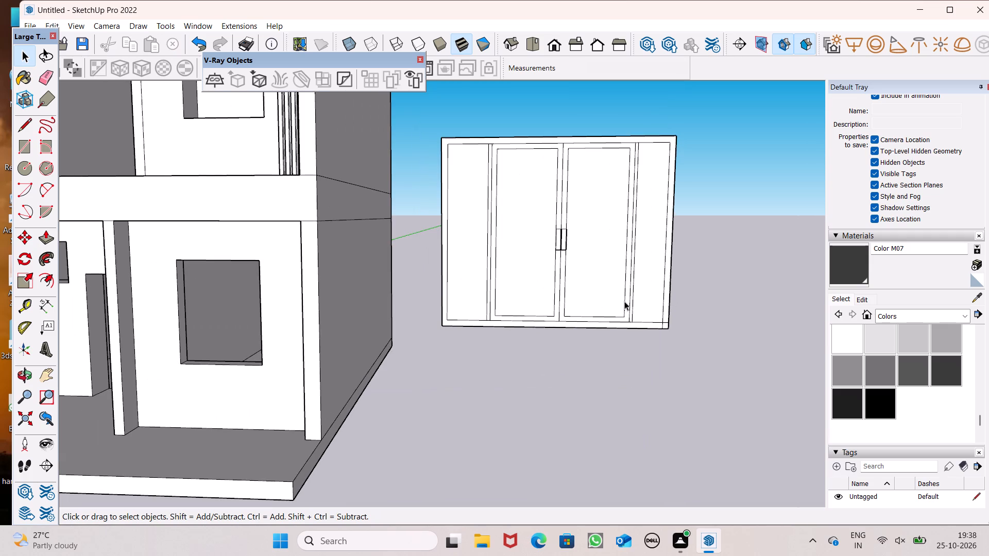
{"action": "scroll", "coordinate": [669, 302], "scroll_direction": "up", "scroll_amount": 1}
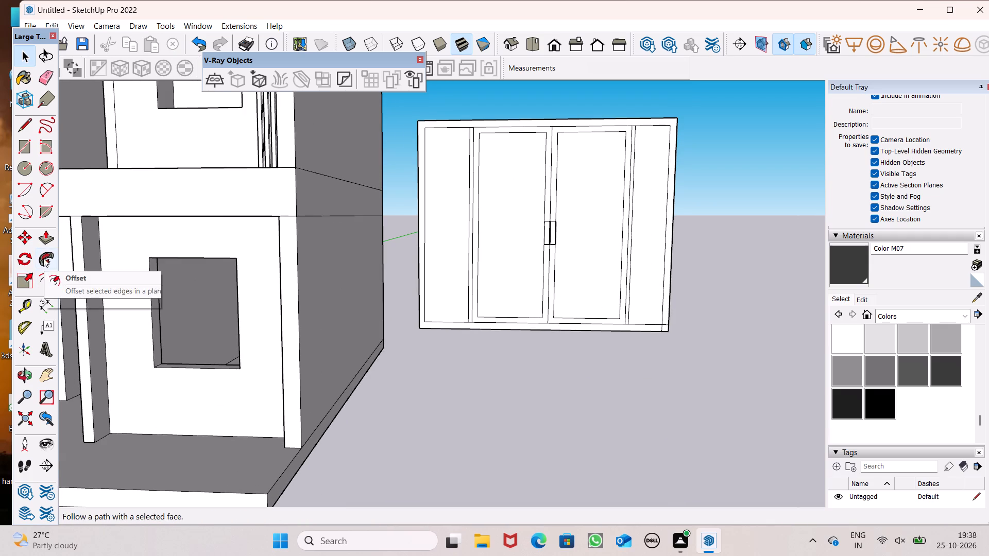
{"action": "left_click", "coordinate": [43, 281]}
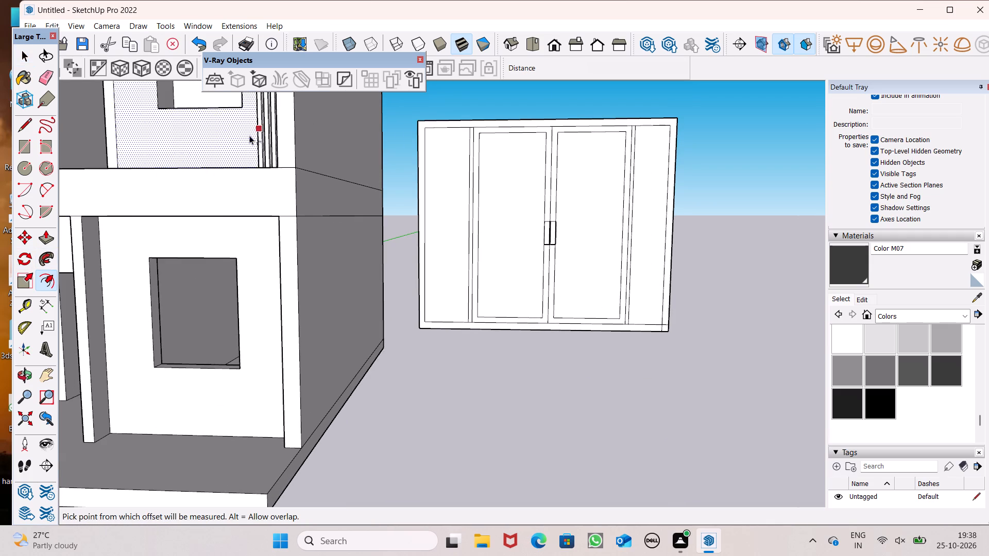
{"action": "scroll", "coordinate": [399, 114], "scroll_direction": "up", "scroll_amount": 3}
{"action": "left_click_drag", "start_coordinate": [514, 158], "coordinate": [512, 162]}
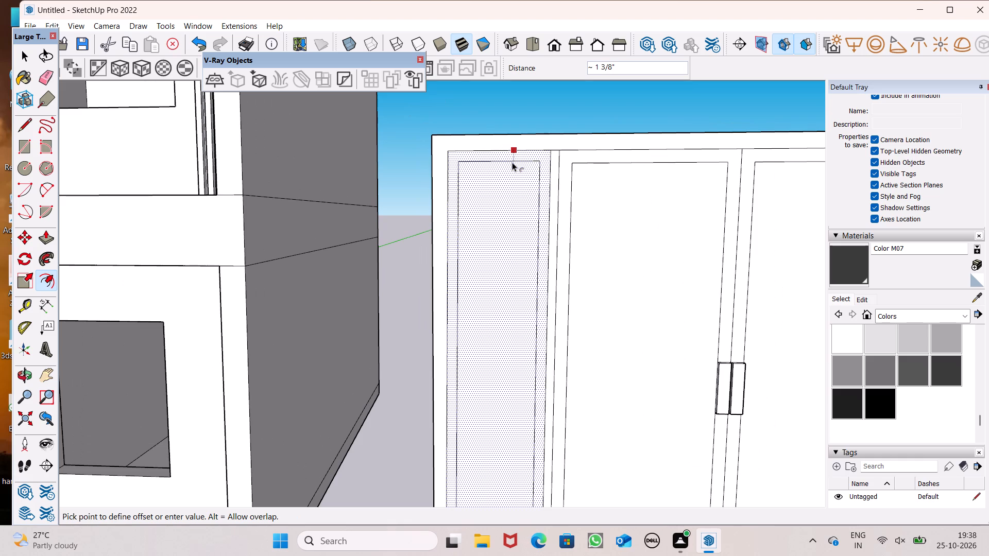
{"action": "left_click_drag", "start_coordinate": [512, 162], "coordinate": [571, 161]}
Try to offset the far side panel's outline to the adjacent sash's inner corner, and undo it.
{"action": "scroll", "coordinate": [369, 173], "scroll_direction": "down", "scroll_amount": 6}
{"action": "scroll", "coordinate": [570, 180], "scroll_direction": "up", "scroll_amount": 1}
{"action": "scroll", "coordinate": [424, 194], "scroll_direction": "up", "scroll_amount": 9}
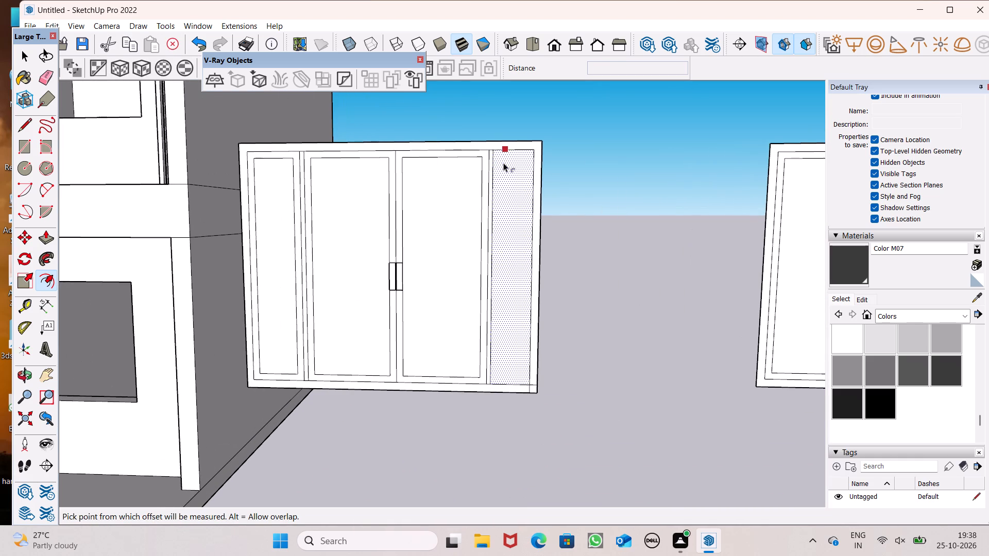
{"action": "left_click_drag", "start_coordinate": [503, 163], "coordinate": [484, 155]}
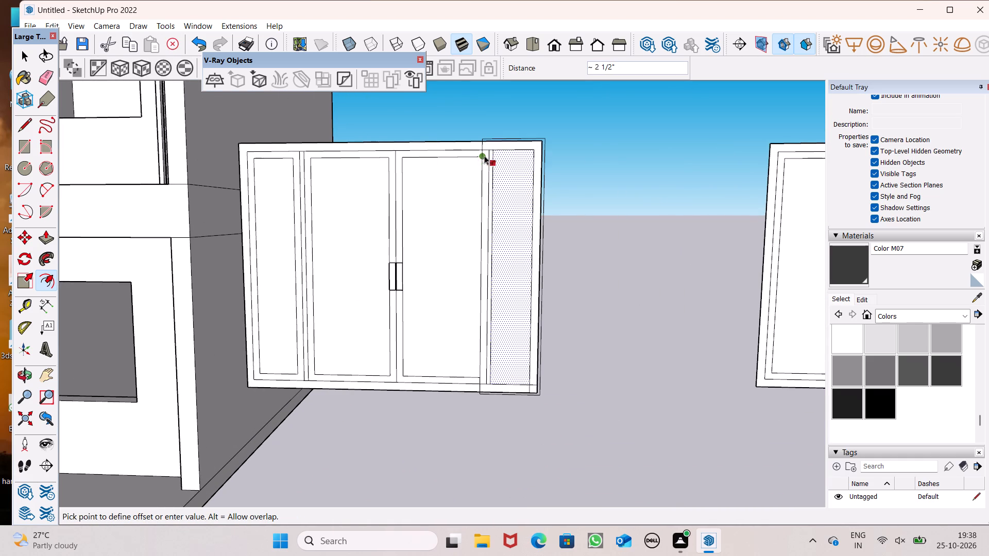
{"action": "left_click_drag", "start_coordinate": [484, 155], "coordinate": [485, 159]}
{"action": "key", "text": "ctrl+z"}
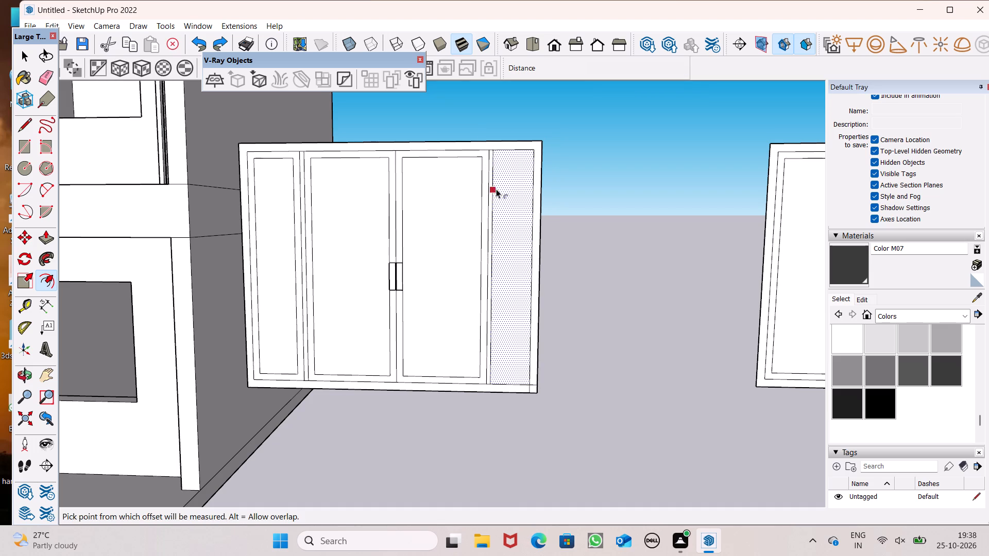
Offset the far side panel's outline inward, aligning its inset with the adjacent sash's inner frame line.
{"action": "scroll", "coordinate": [493, 159], "scroll_direction": "up", "scroll_amount": 12}
{"action": "left_click_drag", "start_coordinate": [509, 142], "coordinate": [506, 145]}
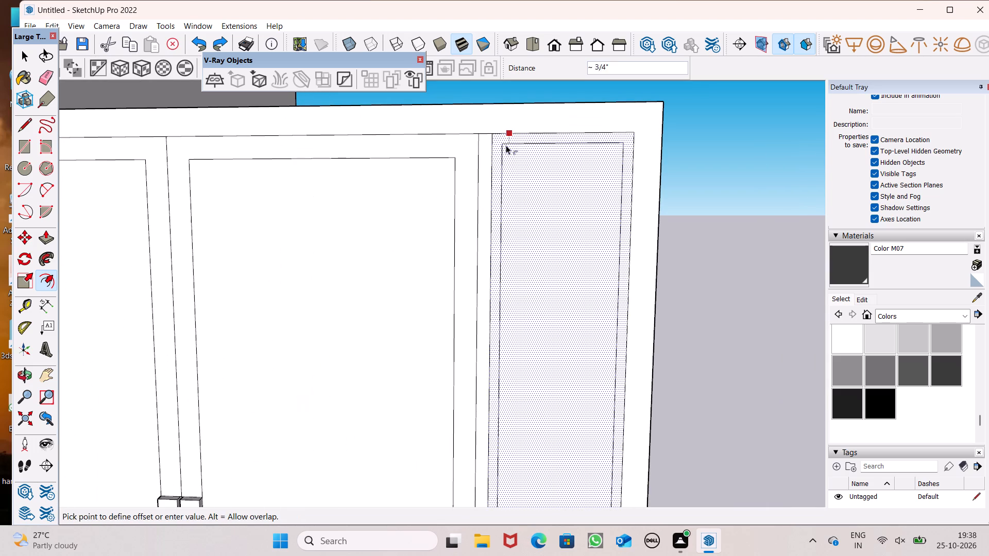
{"action": "left_click_drag", "start_coordinate": [506, 145], "coordinate": [457, 163]}
{"action": "scroll", "coordinate": [613, 164], "scroll_direction": "down", "scroll_amount": 4}
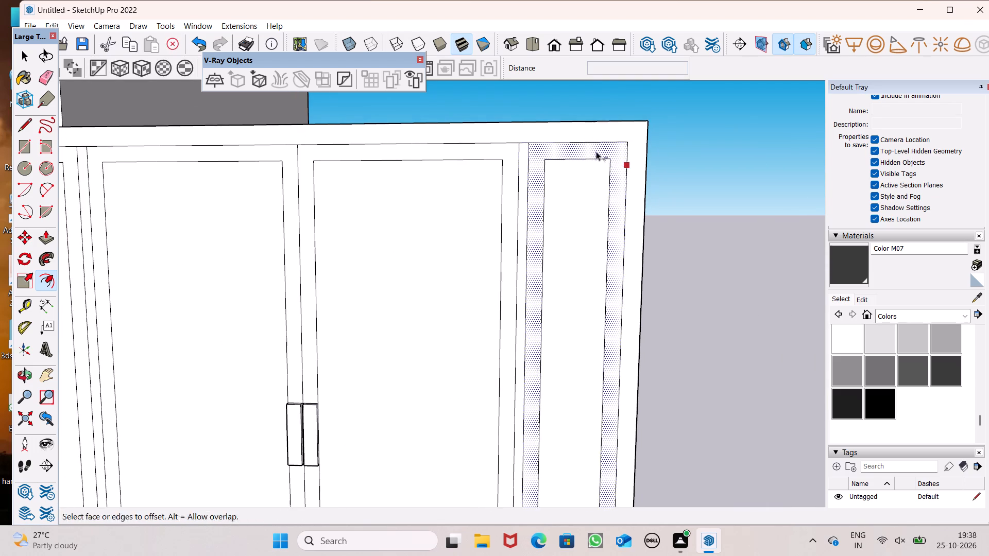
{"action": "key", "text": "space"}
{"action": "scroll", "coordinate": [567, 168], "scroll_direction": "down", "scroll_amount": 10}
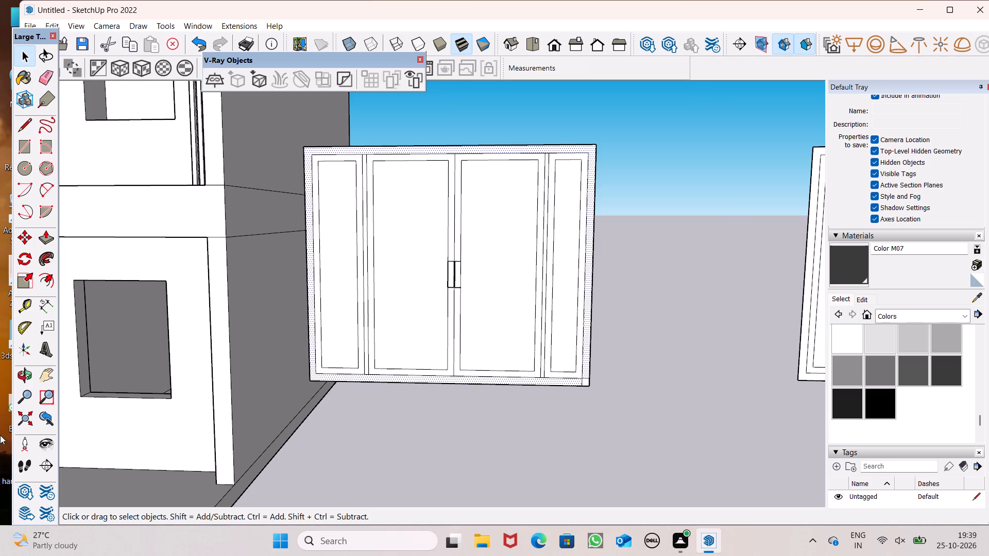
Erase the short piece of the upper inner frame line between the house-side panel and the adjacent sash.
{"action": "left_click", "coordinate": [48, 82]}
{"action": "scroll", "coordinate": [325, 155], "scroll_direction": "up", "scroll_amount": 5}
{"action": "scroll", "coordinate": [433, 153], "scroll_direction": "up", "scroll_amount": 6}
{"action": "scroll", "coordinate": [328, 164], "scroll_direction": "up", "scroll_amount": 6}
{"action": "left_click_drag", "start_coordinate": [340, 154], "coordinate": [340, 169]}
{"action": "scroll", "coordinate": [347, 144], "scroll_direction": "down", "scroll_amount": 7}
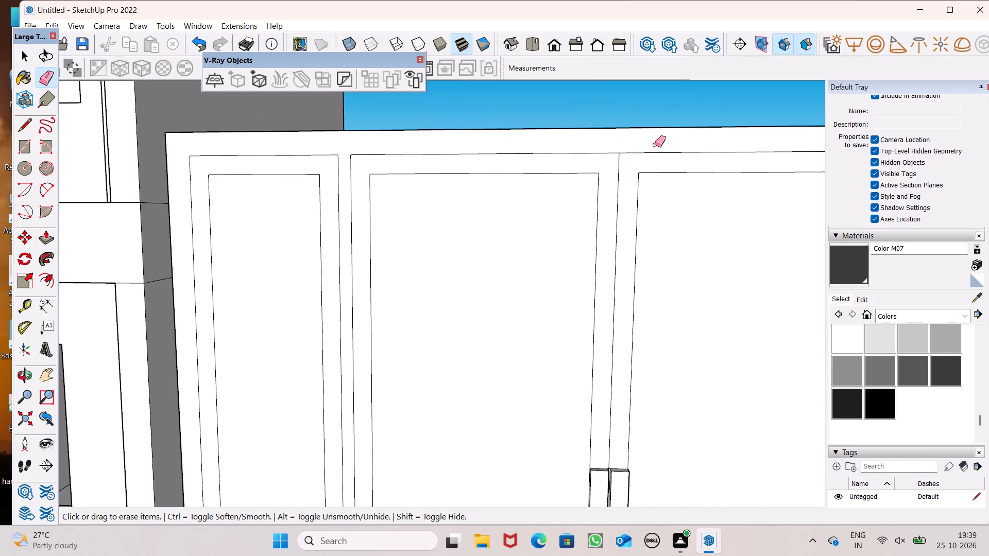
Erase the short piece of the upper inner frame line between the far side panel and the adjacent sash.
{"action": "scroll", "coordinate": [656, 145], "scroll_direction": "up", "scroll_amount": 4}
{"action": "scroll", "coordinate": [417, 244], "scroll_direction": "down", "scroll_amount": 5}
{"action": "scroll", "coordinate": [544, 183], "scroll_direction": "down", "scroll_amount": 2}
{"action": "scroll", "coordinate": [509, 221], "scroll_direction": "down", "scroll_amount": 1}
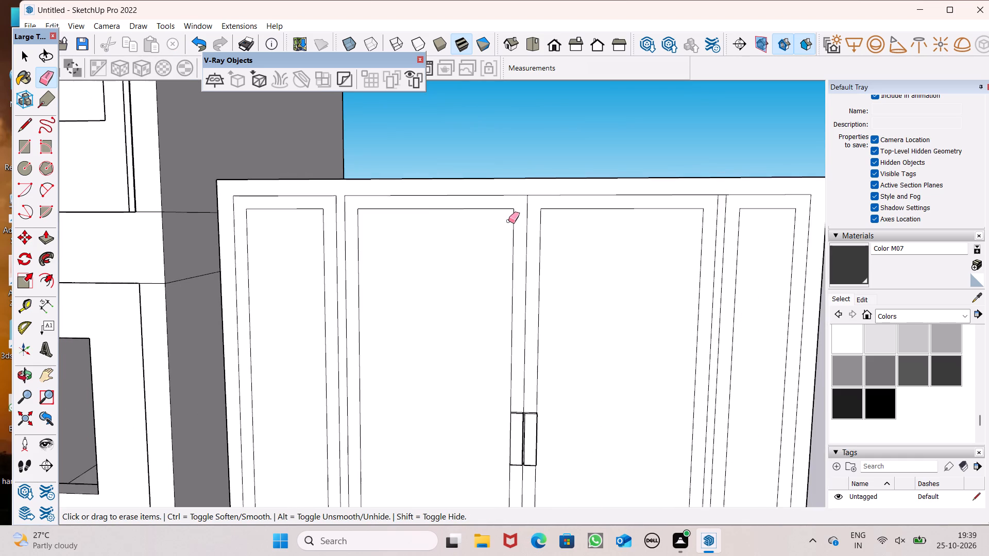
{"action": "scroll", "coordinate": [548, 244], "scroll_direction": "up", "scroll_amount": 5}
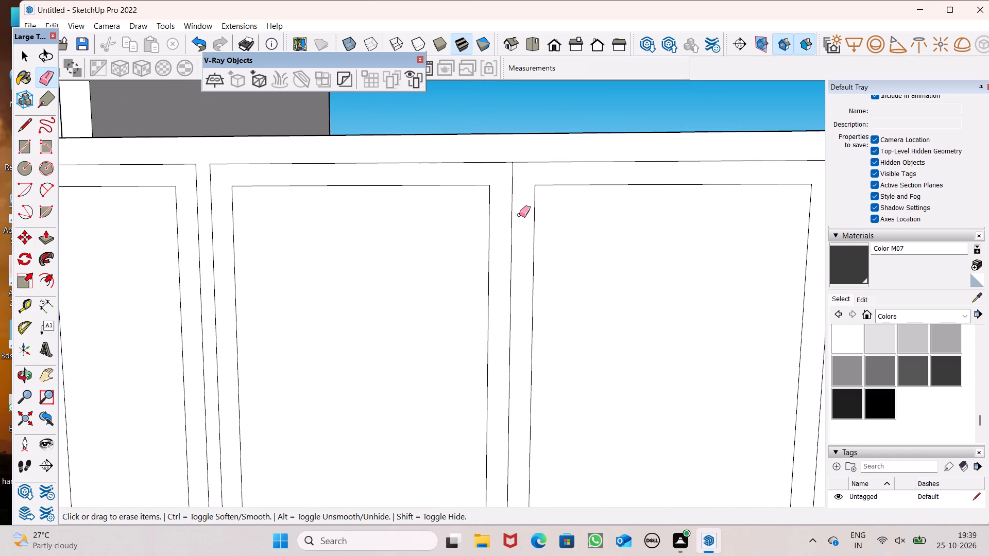
{"action": "scroll", "coordinate": [505, 171], "scroll_direction": "down", "scroll_amount": 3}
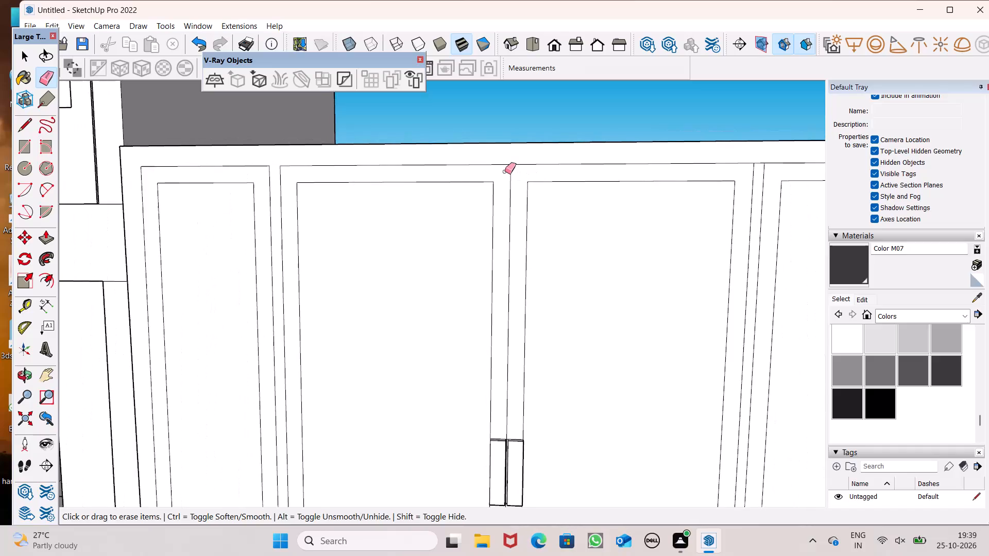
{"action": "scroll", "coordinate": [505, 171], "scroll_direction": "down", "scroll_amount": 1}
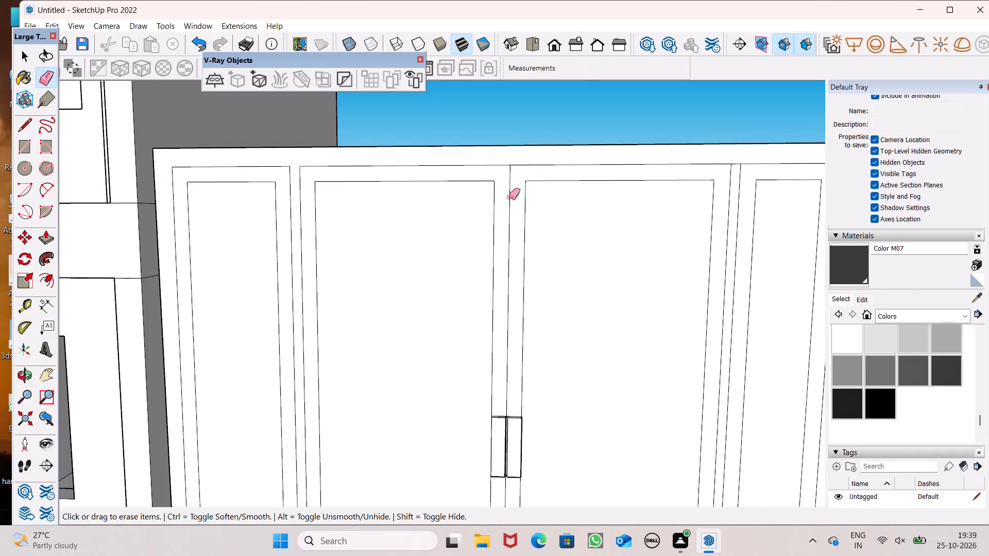
{"action": "scroll", "coordinate": [501, 209], "scroll_direction": "down", "scroll_amount": 1}
{"action": "scroll", "coordinate": [721, 167], "scroll_direction": "up", "scroll_amount": 5}
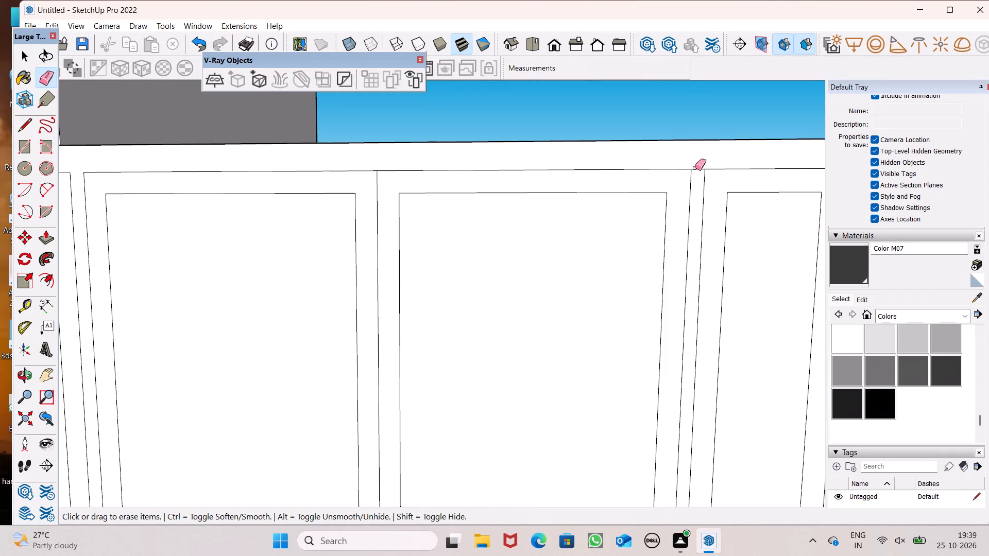
{"action": "left_click", "coordinate": [695, 168]}
{"action": "scroll", "coordinate": [689, 153], "scroll_direction": "down", "scroll_amount": 12}
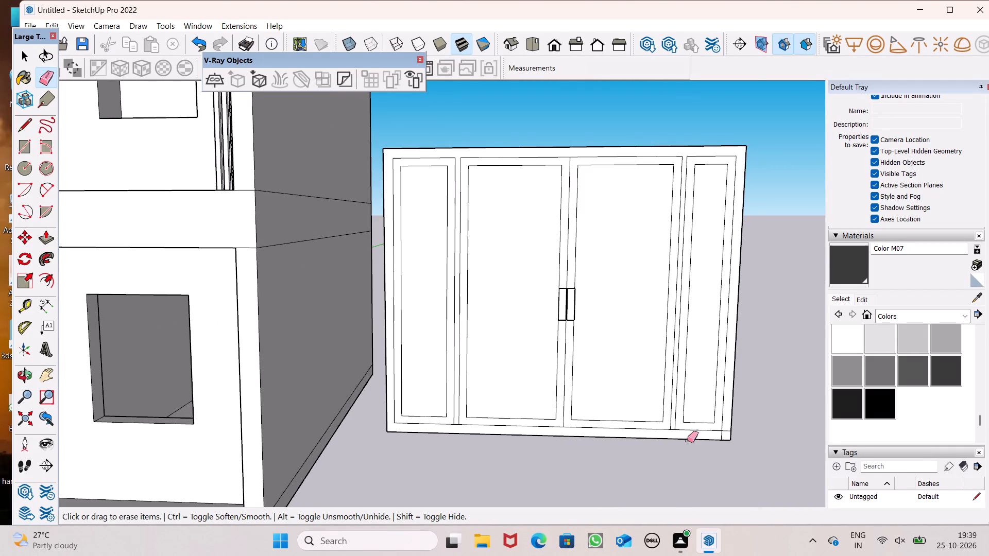
Erase the short lower inner frame line between the far side panel and adjacent sash, and the stub at the frame's lower outer corner.
{"action": "scroll", "coordinate": [686, 441], "scroll_direction": "up", "scroll_amount": 3}
{"action": "scroll", "coordinate": [806, 384], "scroll_direction": "up", "scroll_amount": 1}
{"action": "scroll", "coordinate": [380, 412], "scroll_direction": "down", "scroll_amount": 2}
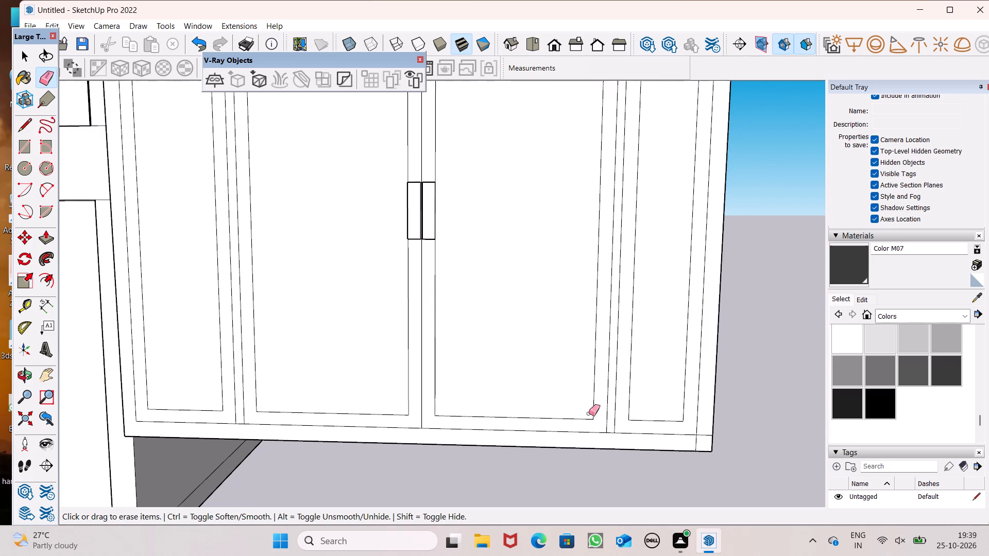
{"action": "scroll", "coordinate": [613, 435], "scroll_direction": "up", "scroll_amount": 4}
{"action": "double_click", "coordinate": [606, 427]}
{"action": "left_click", "coordinate": [608, 433]}
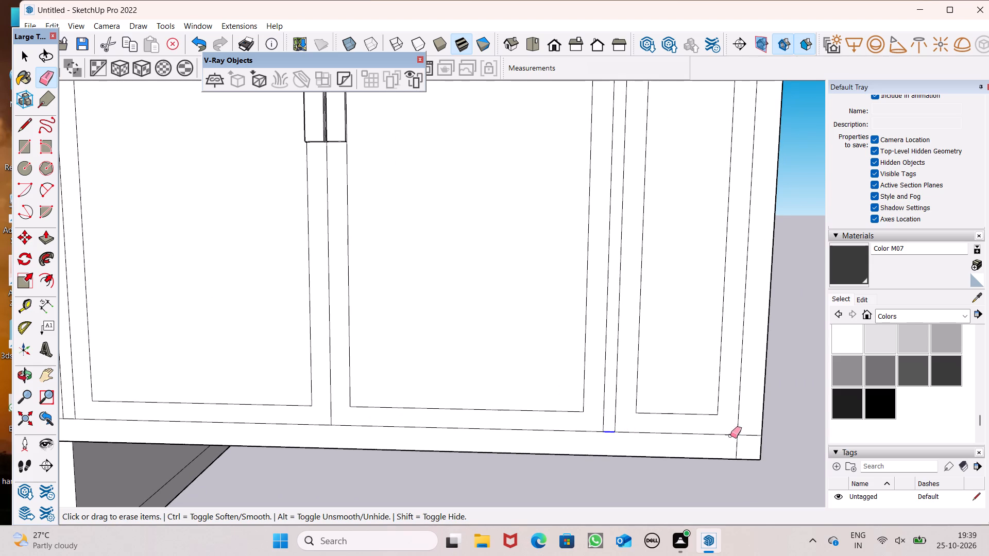
{"action": "left_click_drag", "start_coordinate": [755, 432], "coordinate": [736, 450]}
Erase the short piece of the lower inner frame line between the house-side panel and the adjacent sash.
{"action": "scroll", "coordinate": [729, 368], "scroll_direction": "down", "scroll_amount": 6}
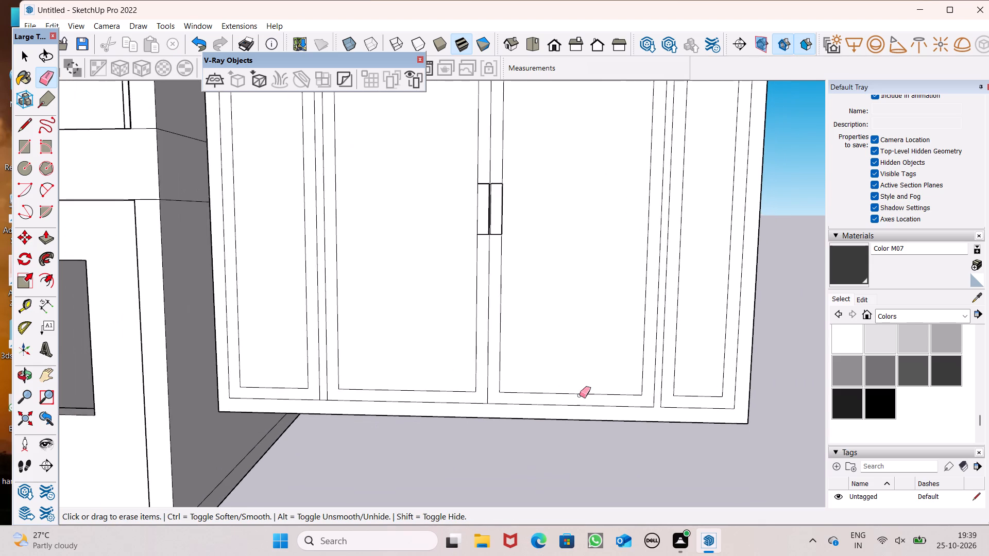
{"action": "scroll", "coordinate": [579, 395], "scroll_direction": "down", "scroll_amount": 3}
{"action": "scroll", "coordinate": [490, 433], "scroll_direction": "down", "scroll_amount": 2}
{"action": "scroll", "coordinate": [428, 415], "scroll_direction": "up", "scroll_amount": 6}
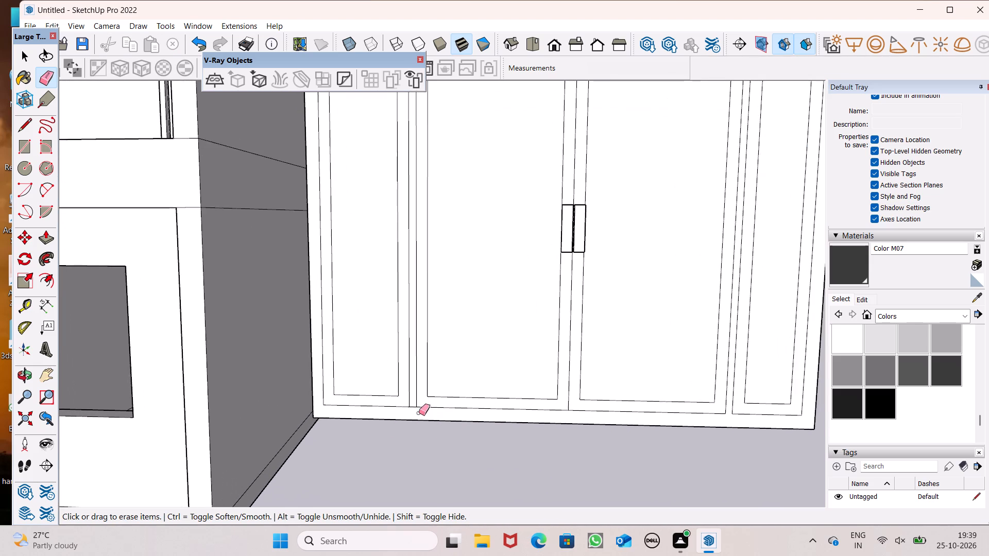
{"action": "scroll", "coordinate": [419, 413], "scroll_direction": "up", "scroll_amount": 5}
{"action": "left_click_drag", "start_coordinate": [408, 400], "coordinate": [407, 407]}
Extrude the back of the four-panel window's outer frame 6" with Push/Pull.
{"action": "scroll", "coordinate": [412, 409], "scroll_direction": "down", "scroll_amount": 9}
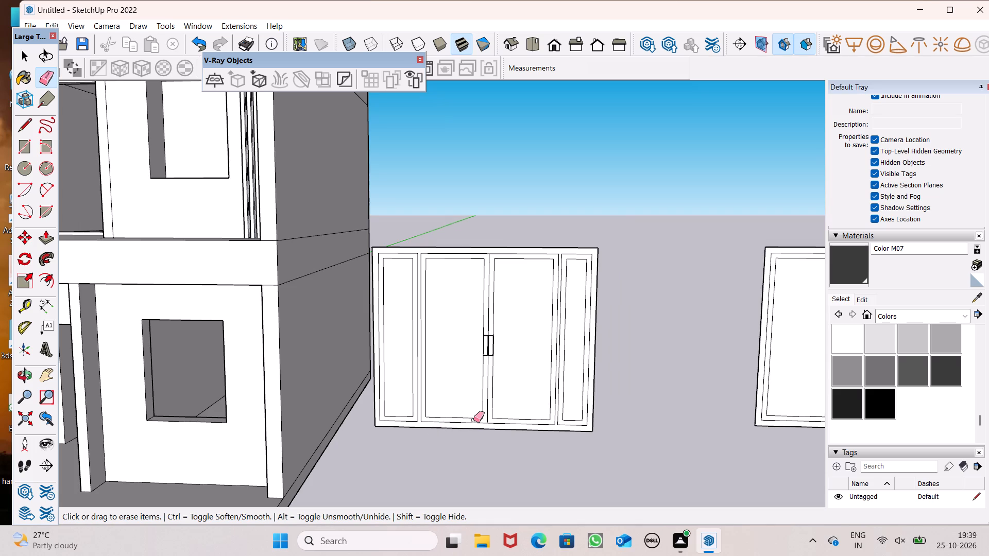
{"action": "scroll", "coordinate": [479, 417], "scroll_direction": "up", "scroll_amount": 4}
{"action": "scroll", "coordinate": [502, 383], "scroll_direction": "down", "scroll_amount": 4}
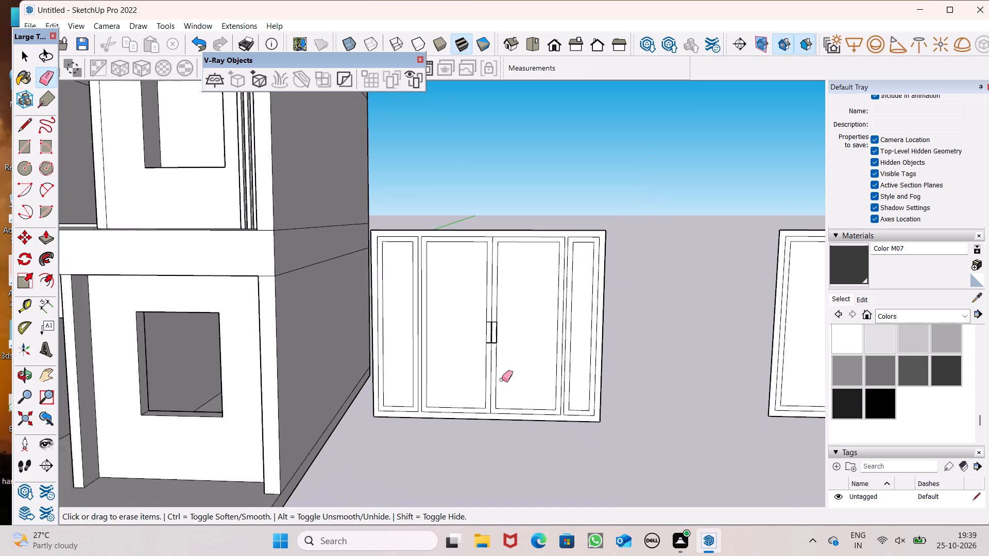
{"action": "scroll", "coordinate": [527, 341], "scroll_direction": "down", "scroll_amount": 2}
{"action": "middle_click_drag", "start_coordinate": [537, 388], "coordinate": [522, 428]}
{"action": "scroll", "coordinate": [528, 340], "scroll_direction": "down", "scroll_amount": 4}
{"action": "middle_click_drag", "start_coordinate": [516, 428], "coordinate": [286, 486]}
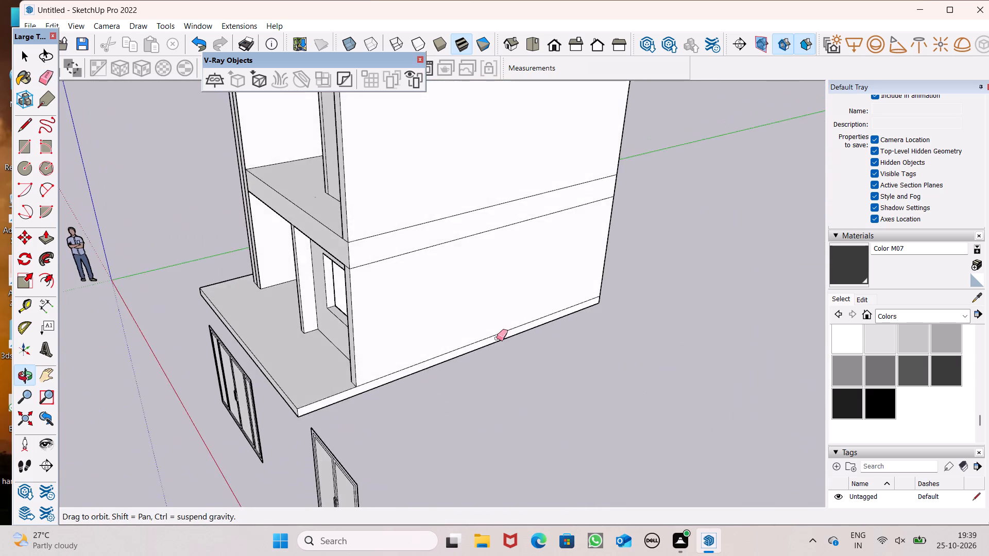
{"action": "key", "text": "space"}
{"action": "scroll", "coordinate": [566, 322], "scroll_direction": "down", "scroll_amount": 7}
{"action": "scroll", "coordinate": [447, 405], "scroll_direction": "up", "scroll_amount": 7}
{"action": "scroll", "coordinate": [446, 352], "scroll_direction": "up", "scroll_amount": 1}
{"action": "middle_click_drag", "start_coordinate": [447, 369], "coordinate": [242, 488]}
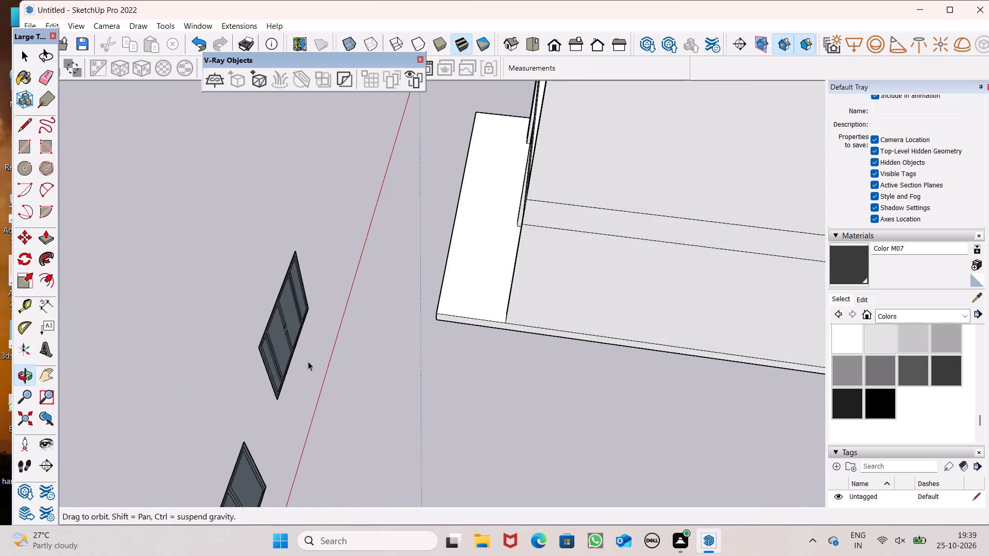
{"action": "scroll", "coordinate": [384, 368], "scroll_direction": "down", "scroll_amount": 2}
{"action": "scroll", "coordinate": [306, 349], "scroll_direction": "up", "scroll_amount": 5}
{"action": "scroll", "coordinate": [391, 312], "scroll_direction": "down", "scroll_amount": 3}
{"action": "scroll", "coordinate": [271, 370], "scroll_direction": "up", "scroll_amount": 6}
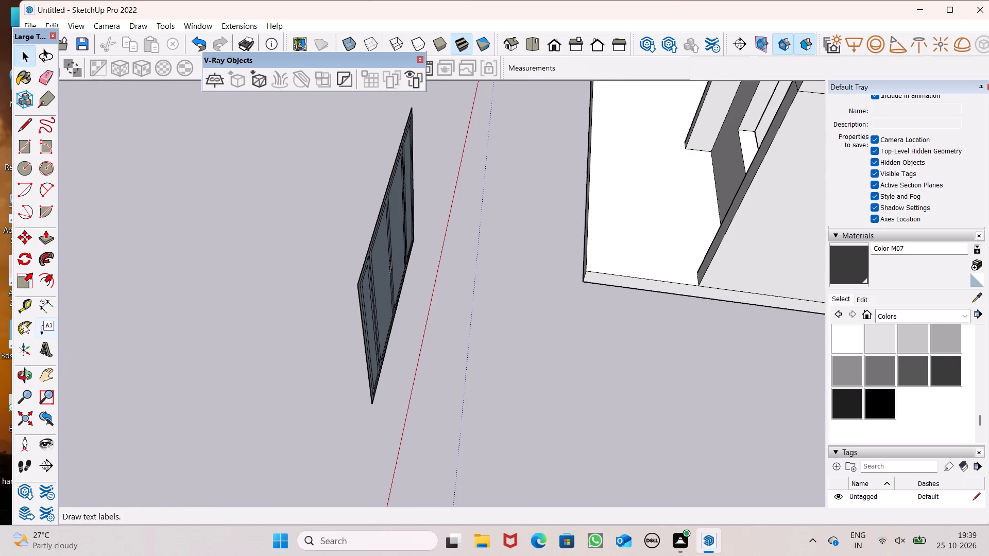
{"action": "left_click", "coordinate": [45, 241]}
{"action": "scroll", "coordinate": [499, 275], "scroll_direction": "down", "scroll_amount": 1}
{"action": "middle_click_drag", "start_coordinate": [465, 358], "coordinate": [325, 390]}
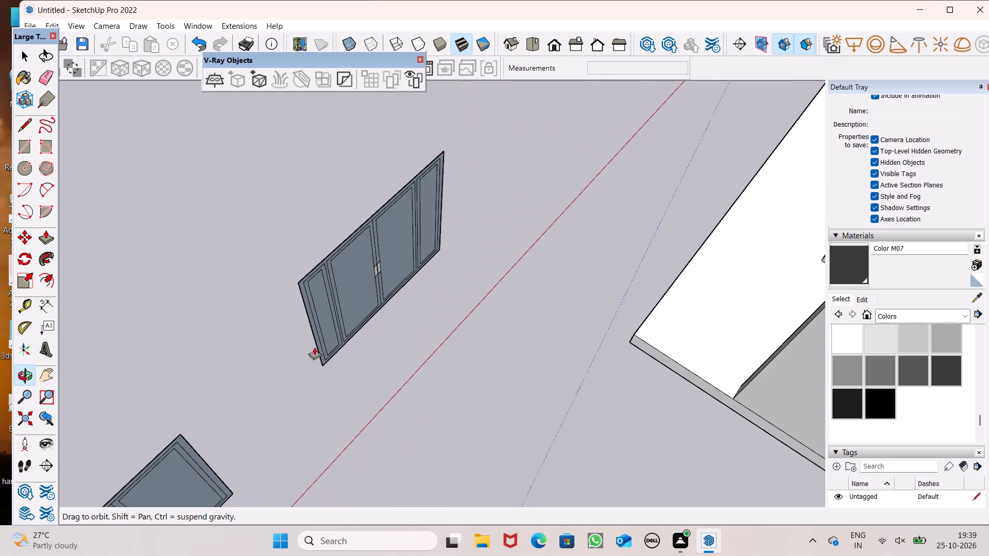
{"action": "scroll", "coordinate": [340, 325], "scroll_direction": "up", "scroll_amount": 6}
{"action": "scroll", "coordinate": [345, 328], "scroll_direction": "down", "scroll_amount": 4}
{"action": "scroll", "coordinate": [334, 364], "scroll_direction": "up", "scroll_amount": 5}
{"action": "left_click_drag", "start_coordinate": [310, 375], "coordinate": [321, 389]}
{"action": "key", "text": "6"}
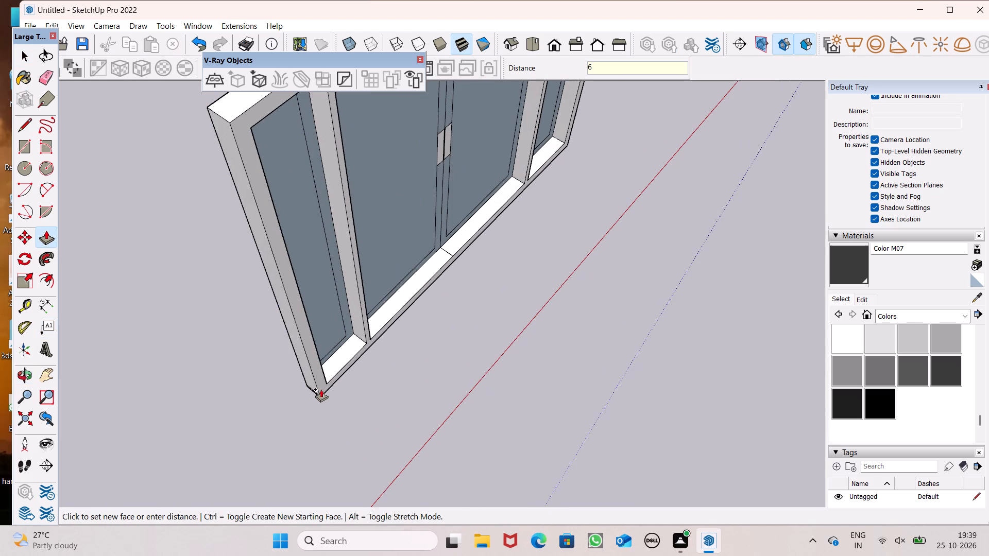
{"action": "left_click_drag", "start_coordinate": [321, 389], "coordinate": [322, 389]}
{"action": "key", "text": "shift+quotedbl"}
{"action": "key", "text": "Return"}
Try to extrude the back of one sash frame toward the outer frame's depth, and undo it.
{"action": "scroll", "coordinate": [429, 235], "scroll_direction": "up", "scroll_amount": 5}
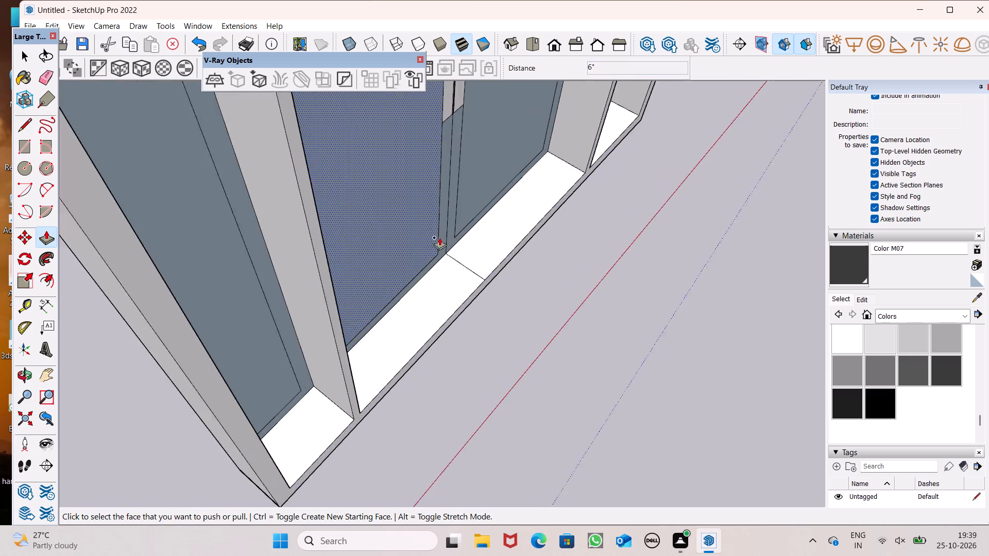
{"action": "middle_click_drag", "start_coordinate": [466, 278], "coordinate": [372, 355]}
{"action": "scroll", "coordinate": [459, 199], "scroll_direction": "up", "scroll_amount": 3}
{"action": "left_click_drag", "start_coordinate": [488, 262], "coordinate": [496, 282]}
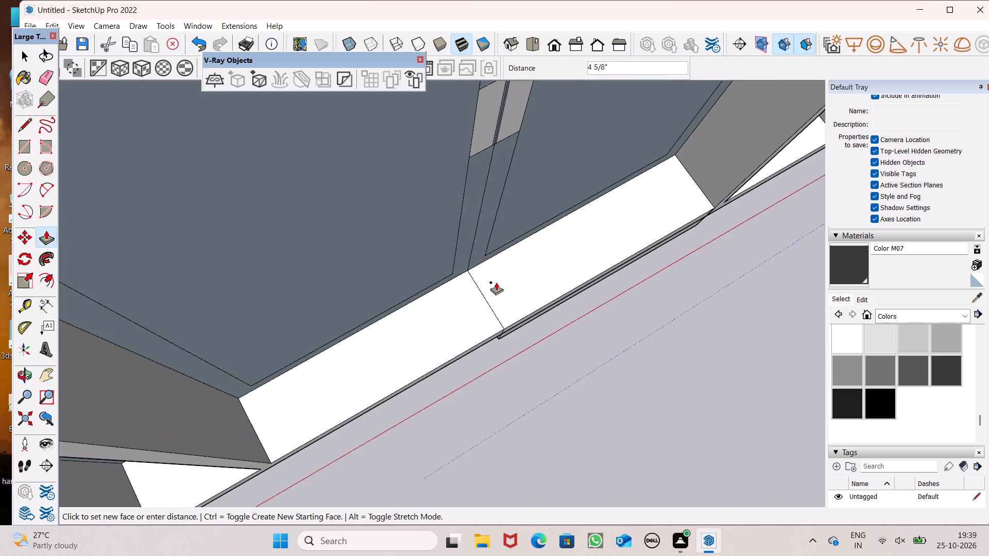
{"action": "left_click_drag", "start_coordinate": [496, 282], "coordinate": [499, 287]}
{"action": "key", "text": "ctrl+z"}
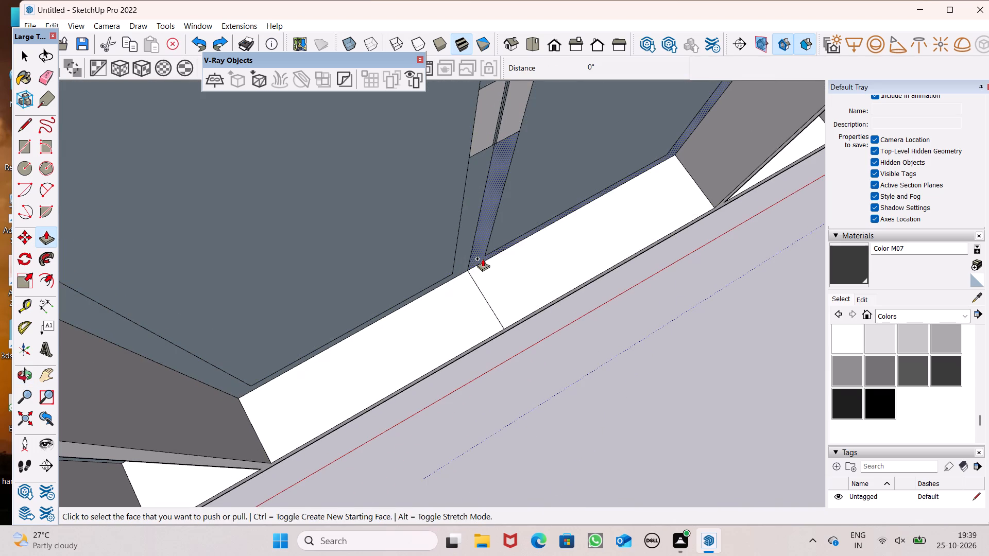
Extrude the backs of both sash frames 6", level with the outer frame's back face.
{"action": "left_click_drag", "start_coordinate": [483, 258], "coordinate": [500, 326]}
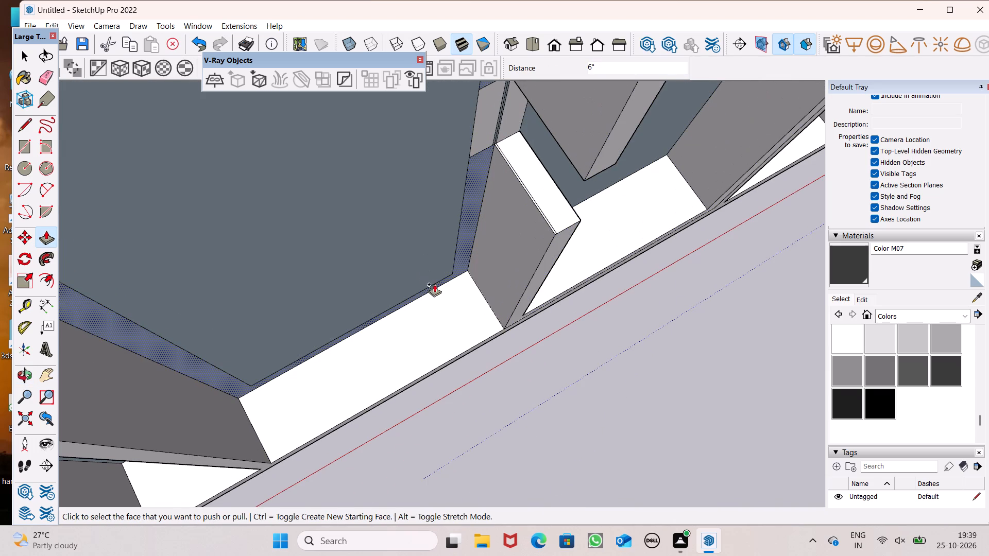
{"action": "left_click_drag", "start_coordinate": [468, 271], "coordinate": [474, 282]}
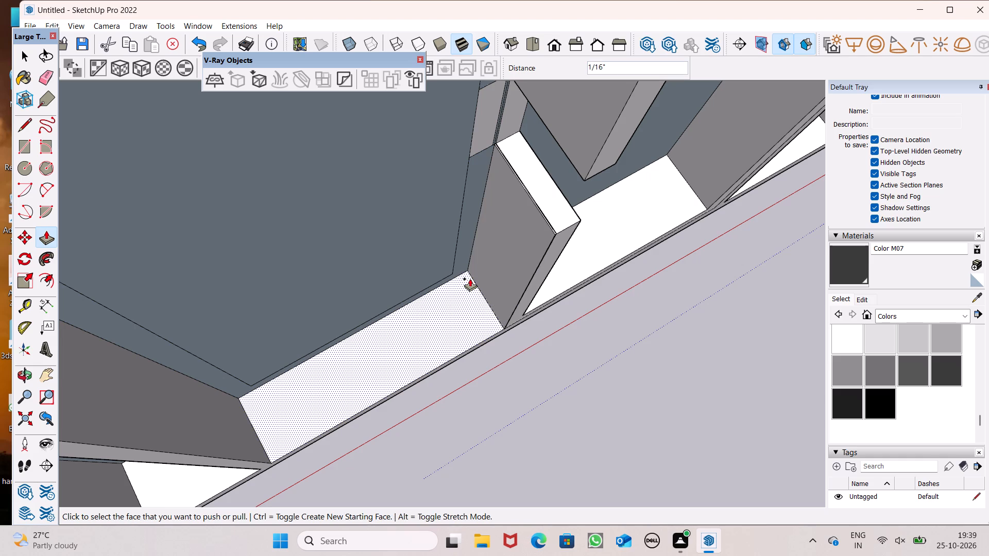
{"action": "key", "text": "ctrl+z"}
{"action": "left_click_drag", "start_coordinate": [466, 270], "coordinate": [485, 310]}
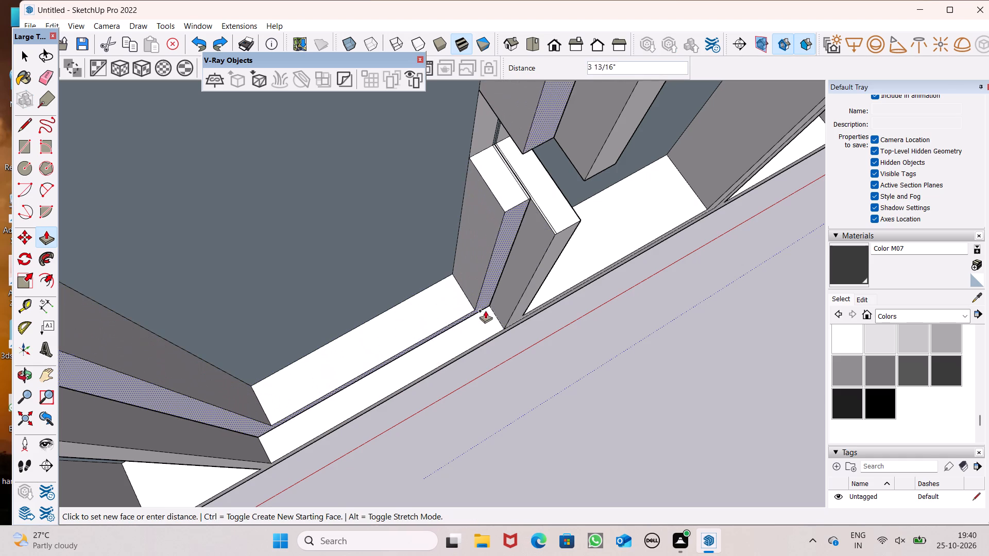
{"action": "left_click_drag", "start_coordinate": [485, 310], "coordinate": [509, 328]}
Extrude the front face of the window's outer frame 2".
{"action": "scroll", "coordinate": [511, 271], "scroll_direction": "down", "scroll_amount": 5}
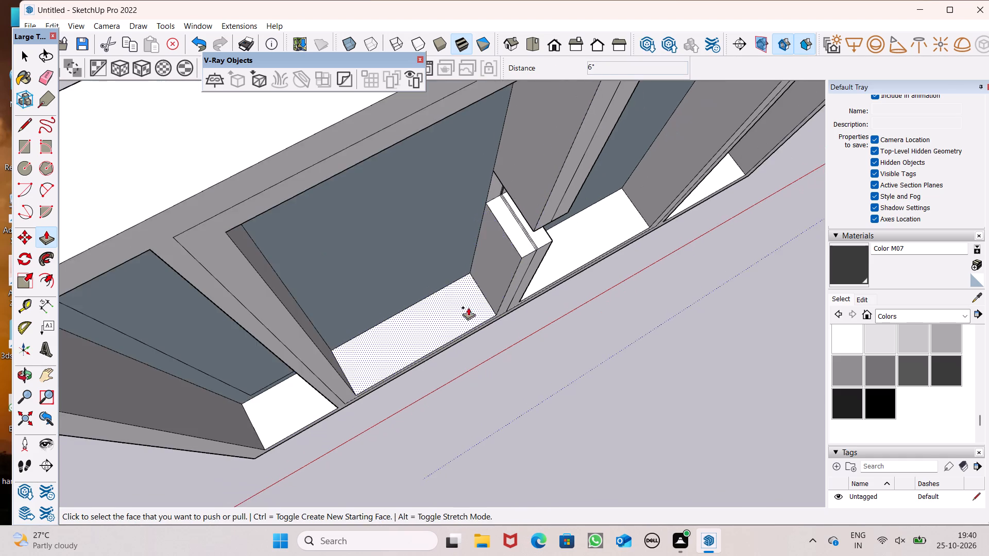
{"action": "middle_click_drag", "start_coordinate": [468, 308], "coordinate": [862, 239]}
{"action": "scroll", "coordinate": [599, 299], "scroll_direction": "down", "scroll_amount": 4}
{"action": "middle_click_drag", "start_coordinate": [366, 354], "coordinate": [663, 277]}
{"action": "scroll", "coordinate": [638, 280], "scroll_direction": "down", "scroll_amount": 4}
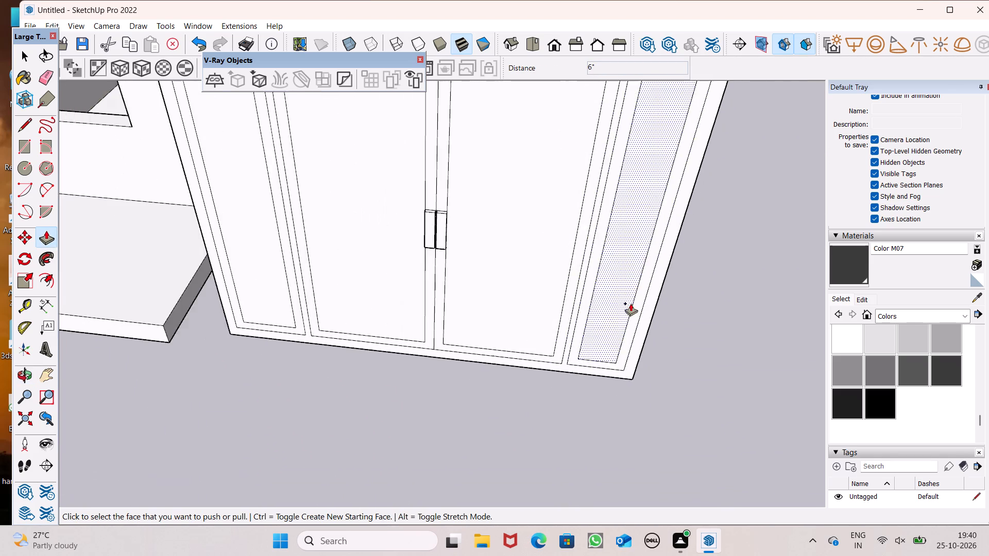
{"action": "scroll", "coordinate": [630, 303], "scroll_direction": "down", "scroll_amount": 1}
{"action": "scroll", "coordinate": [530, 414], "scroll_direction": "up", "scroll_amount": 6}
{"action": "scroll", "coordinate": [554, 317], "scroll_direction": "down", "scroll_amount": 6}
{"action": "scroll", "coordinate": [579, 286], "scroll_direction": "up", "scroll_amount": 4}
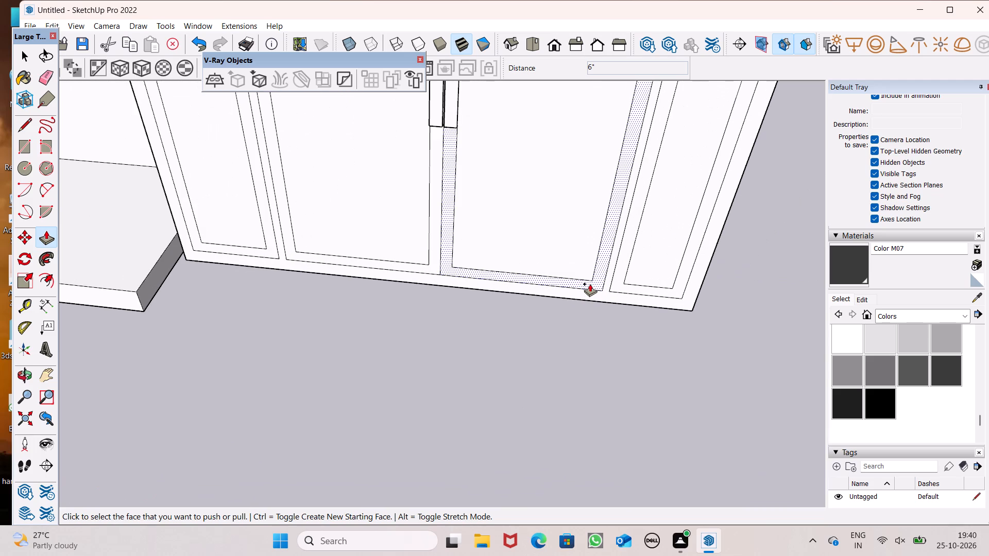
{"action": "left_click_drag", "start_coordinate": [696, 307], "coordinate": [694, 315]}
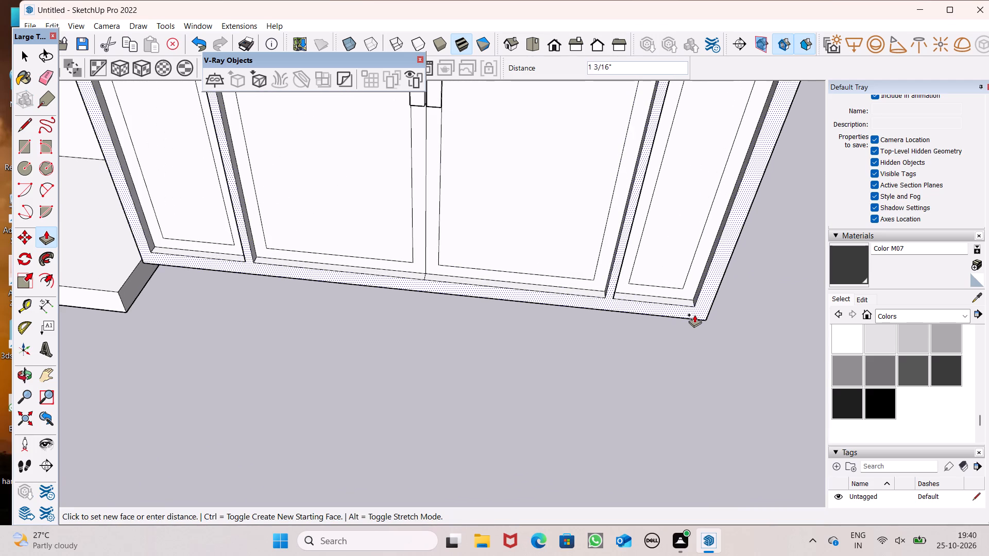
{"action": "left_click_drag", "start_coordinate": [694, 315], "coordinate": [693, 320]}
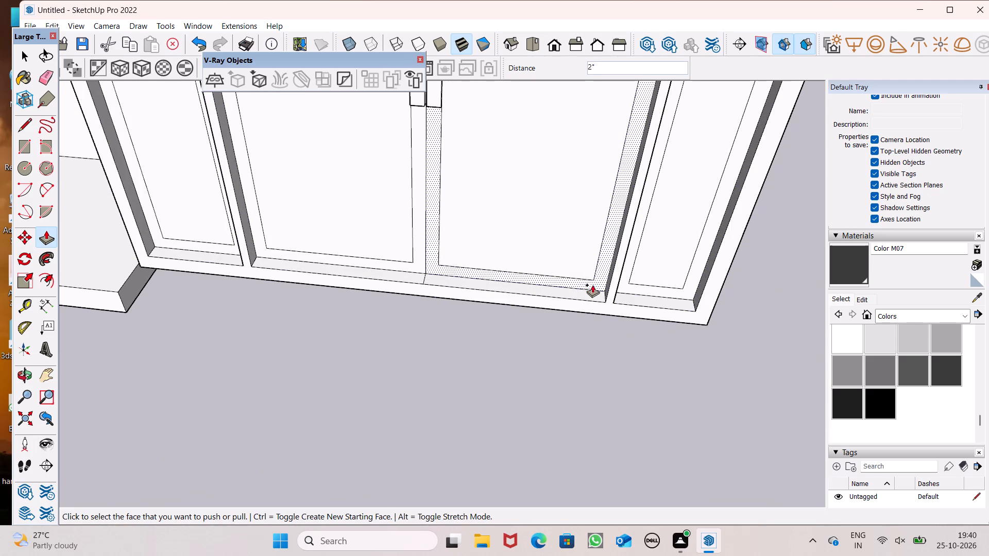
Extrude the front faces of both sash frames about 1 13/16", leaving them just behind the outer frame's front.
{"action": "left_click_drag", "start_coordinate": [592, 284], "coordinate": [595, 294]}
{"action": "scroll", "coordinate": [396, 276], "scroll_direction": "up", "scroll_amount": 2}
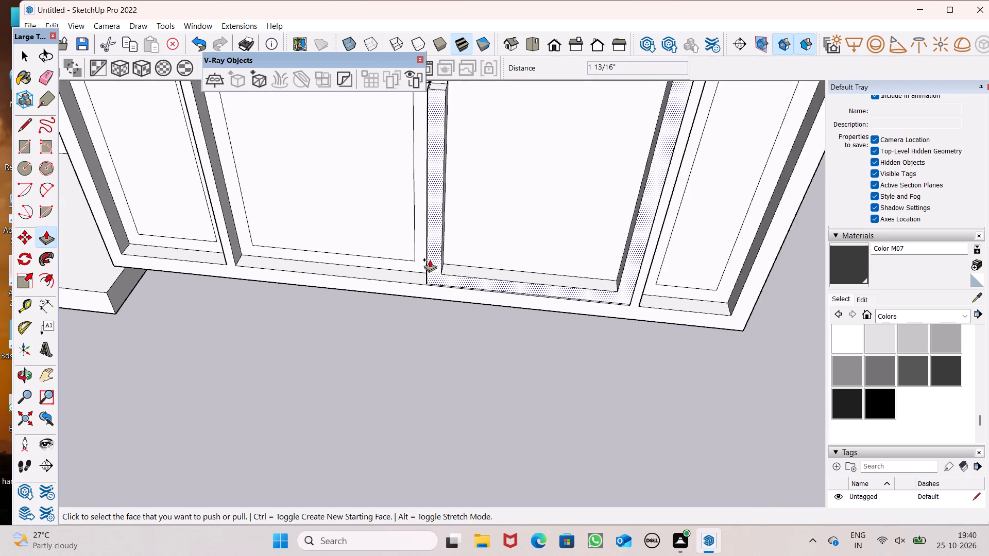
{"action": "scroll", "coordinate": [430, 259], "scroll_direction": "up", "scroll_amount": 2}
{"action": "left_click_drag", "start_coordinate": [416, 277], "coordinate": [424, 289]}
{"action": "left_click", "coordinate": [424, 289]}
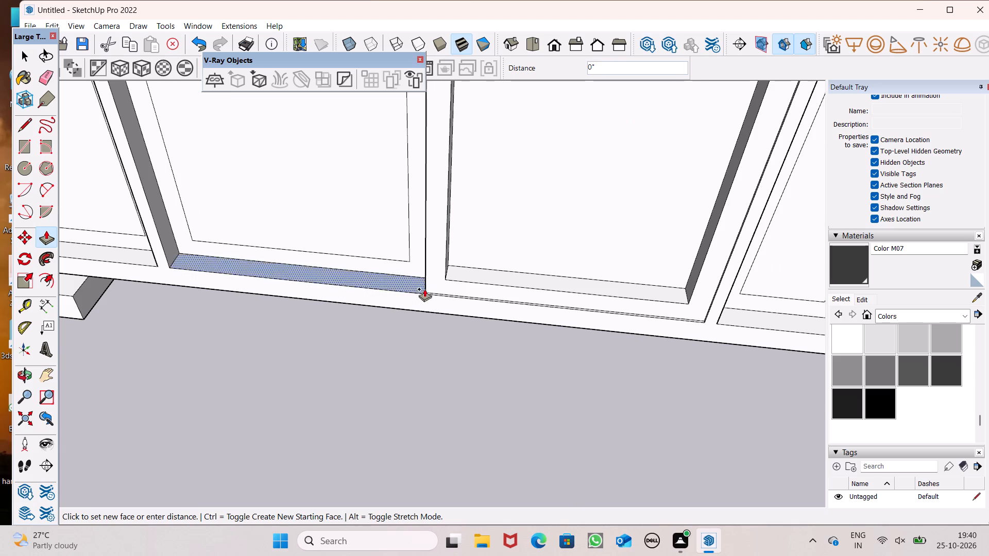
{"action": "key", "text": "ctrl+z"}
{"action": "left_click_drag", "start_coordinate": [413, 270], "coordinate": [424, 285]}
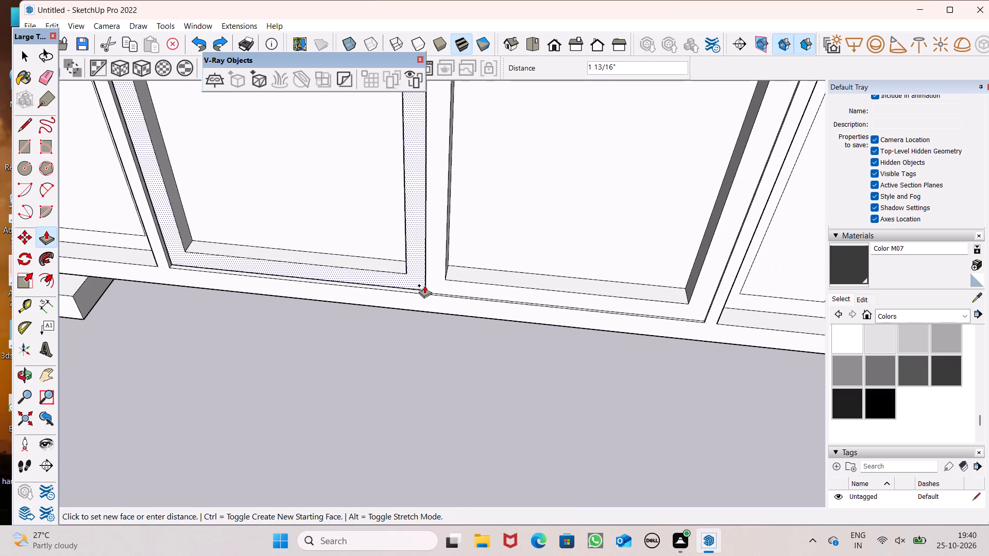
{"action": "left_click_drag", "start_coordinate": [424, 285], "coordinate": [430, 287]}
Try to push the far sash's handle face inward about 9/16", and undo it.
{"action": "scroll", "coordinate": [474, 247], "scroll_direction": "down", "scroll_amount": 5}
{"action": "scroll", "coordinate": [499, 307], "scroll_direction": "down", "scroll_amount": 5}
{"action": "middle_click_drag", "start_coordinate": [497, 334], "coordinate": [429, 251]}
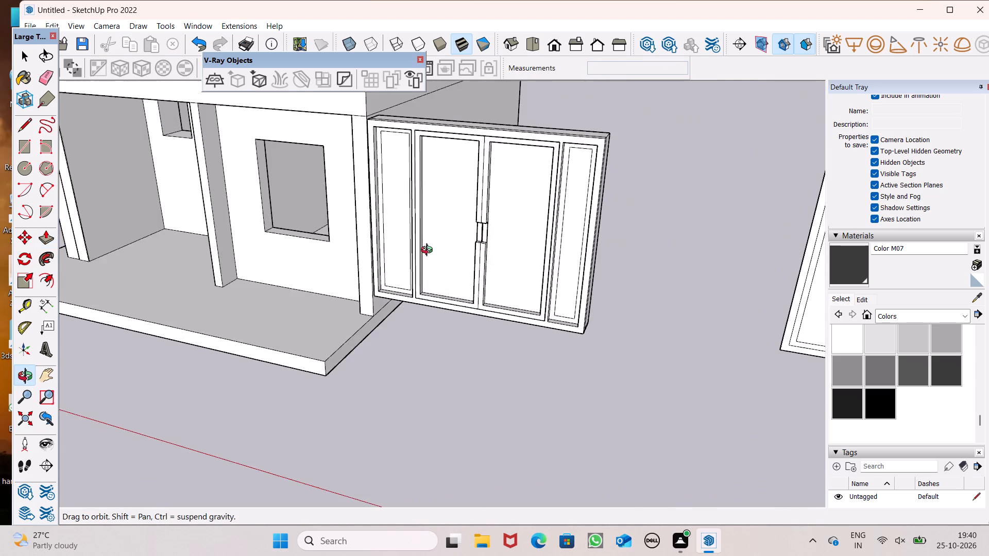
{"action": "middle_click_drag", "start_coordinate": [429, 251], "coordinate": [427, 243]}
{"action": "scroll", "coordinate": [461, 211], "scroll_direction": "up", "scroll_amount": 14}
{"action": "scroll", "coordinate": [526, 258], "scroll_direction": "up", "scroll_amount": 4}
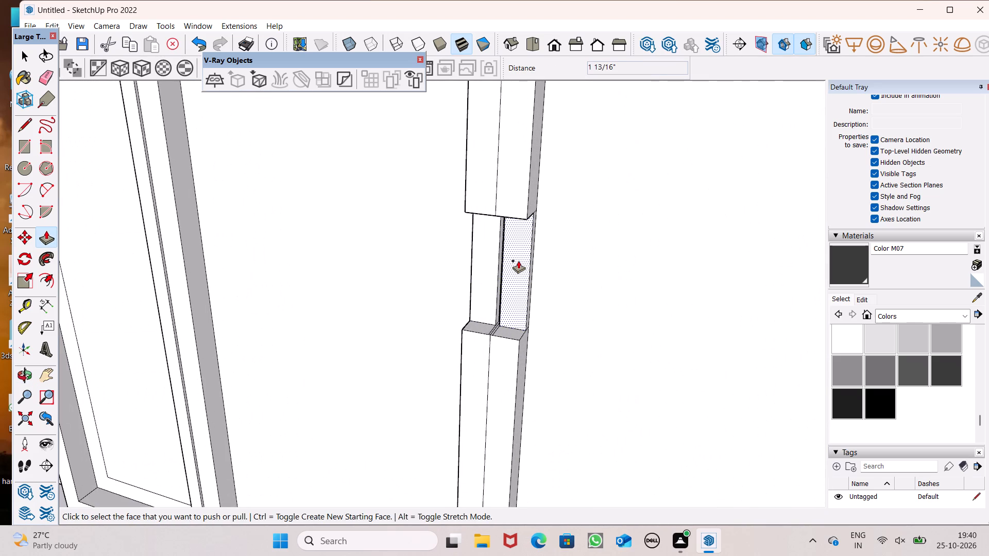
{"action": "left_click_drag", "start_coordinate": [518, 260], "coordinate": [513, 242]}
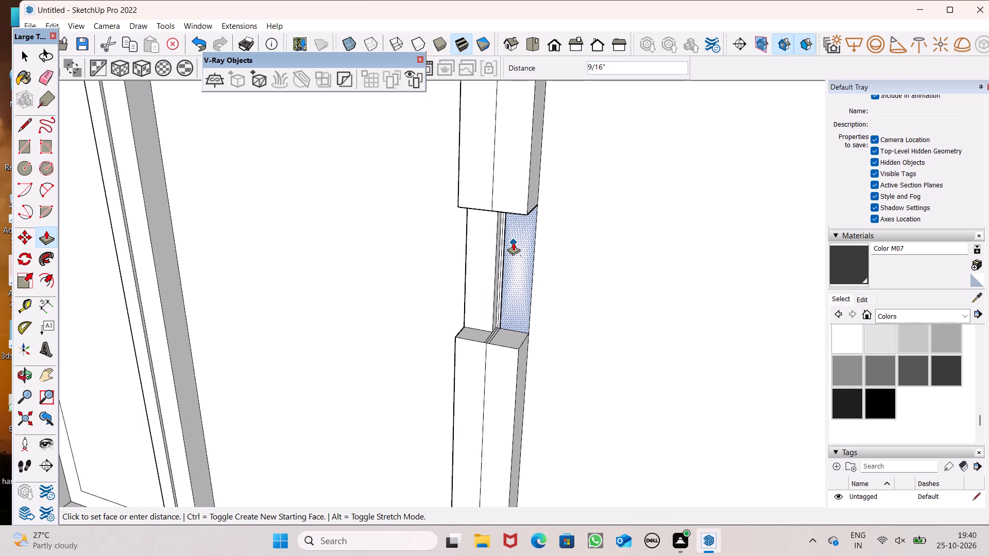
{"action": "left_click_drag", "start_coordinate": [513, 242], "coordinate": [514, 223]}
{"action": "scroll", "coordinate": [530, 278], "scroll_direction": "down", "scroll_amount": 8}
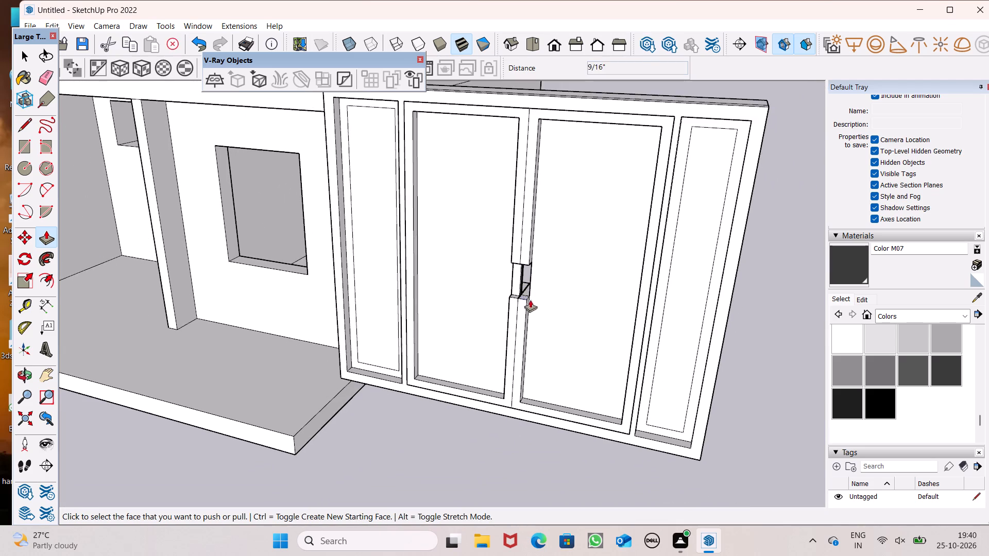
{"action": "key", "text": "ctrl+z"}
Extrude the front faces of both handles on the four-panel window outward about 1 13/16".
{"action": "scroll", "coordinate": [534, 305], "scroll_direction": "down", "scroll_amount": 3, "text": "ctrl"}
{"action": "middle_click_drag", "start_coordinate": [534, 306], "coordinate": [664, 220]}
{"action": "scroll", "coordinate": [656, 266], "scroll_direction": "down", "scroll_amount": 3}
{"action": "middle_click_drag", "start_coordinate": [610, 303], "coordinate": [560, 338]}
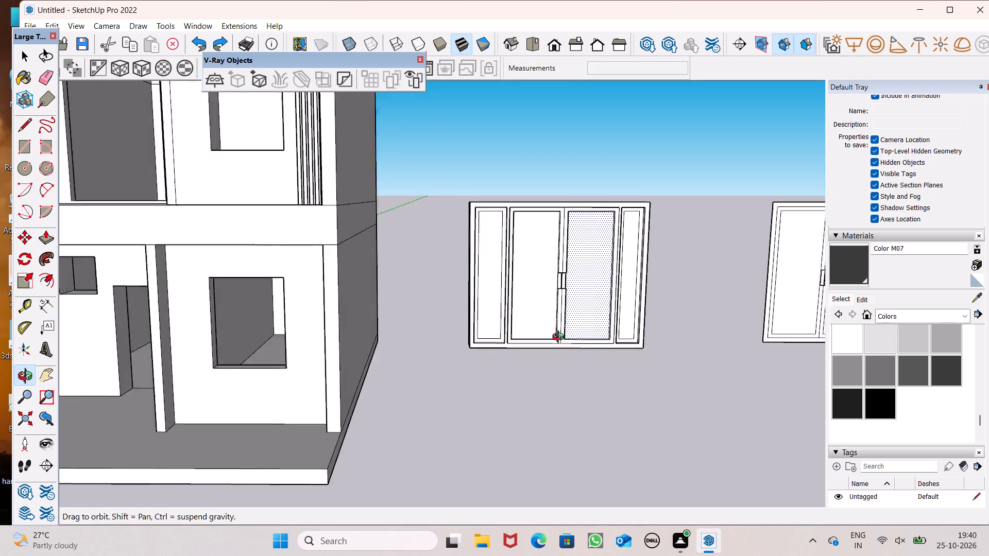
{"action": "middle_click_drag", "start_coordinate": [560, 338], "coordinate": [524, 349]}
{"action": "scroll", "coordinate": [538, 269], "scroll_direction": "up", "scroll_amount": 7}
{"action": "scroll", "coordinate": [532, 351], "scroll_direction": "up", "scroll_amount": 1}
{"action": "middle_click_drag", "start_coordinate": [532, 351], "coordinate": [580, 298]}
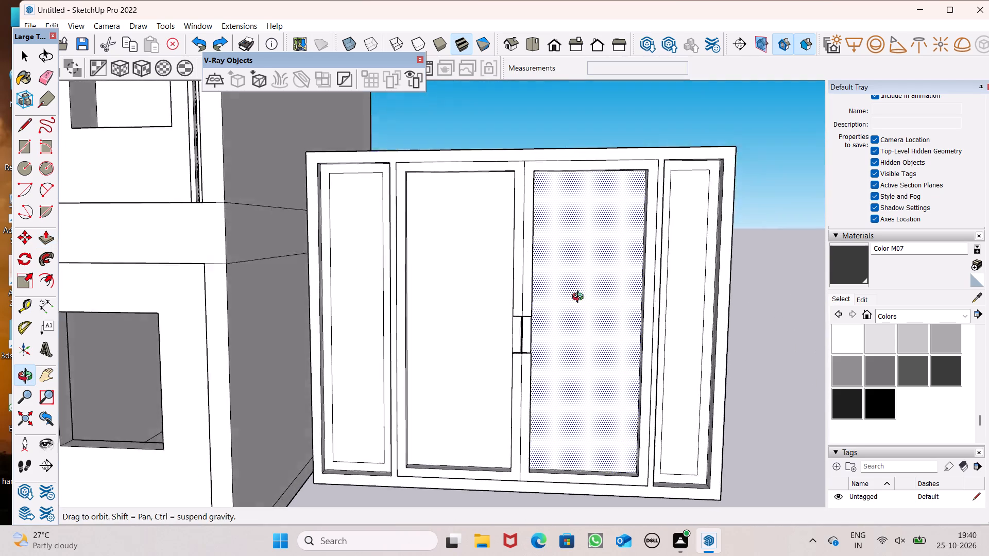
{"action": "middle_click_drag", "start_coordinate": [580, 298], "coordinate": [732, 209]}
{"action": "scroll", "coordinate": [543, 366], "scroll_direction": "down", "scroll_amount": 1}
{"action": "middle_click_drag", "start_coordinate": [521, 380], "coordinate": [546, 423]}
{"action": "scroll", "coordinate": [550, 367], "scroll_direction": "up", "scroll_amount": 2}
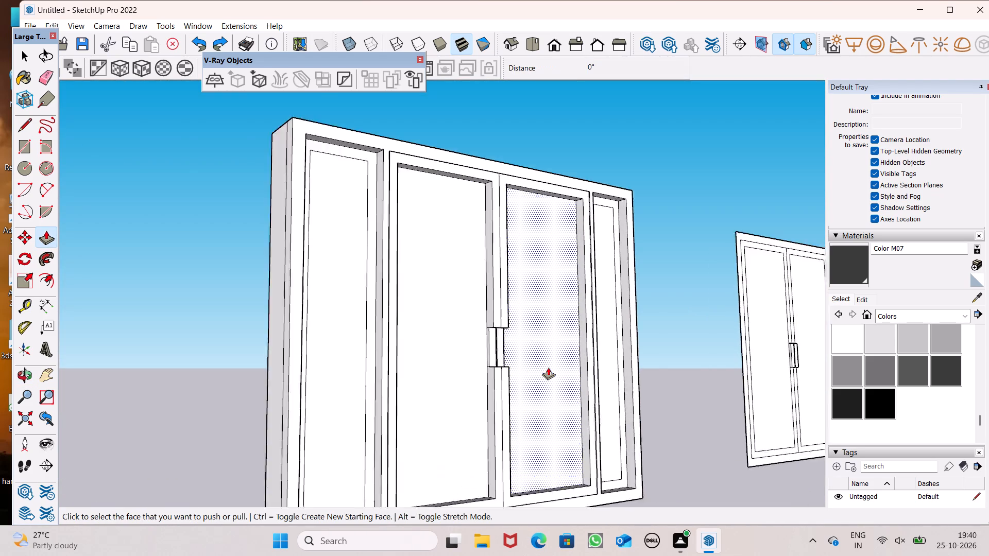
{"action": "scroll", "coordinate": [548, 367], "scroll_direction": "up", "scroll_amount": 4}
{"action": "scroll", "coordinate": [536, 357], "scroll_direction": "down", "scroll_amount": 3}
{"action": "middle_click_drag", "start_coordinate": [489, 385], "coordinate": [535, 481]}
{"action": "scroll", "coordinate": [503, 433], "scroll_direction": "up", "scroll_amount": 1}
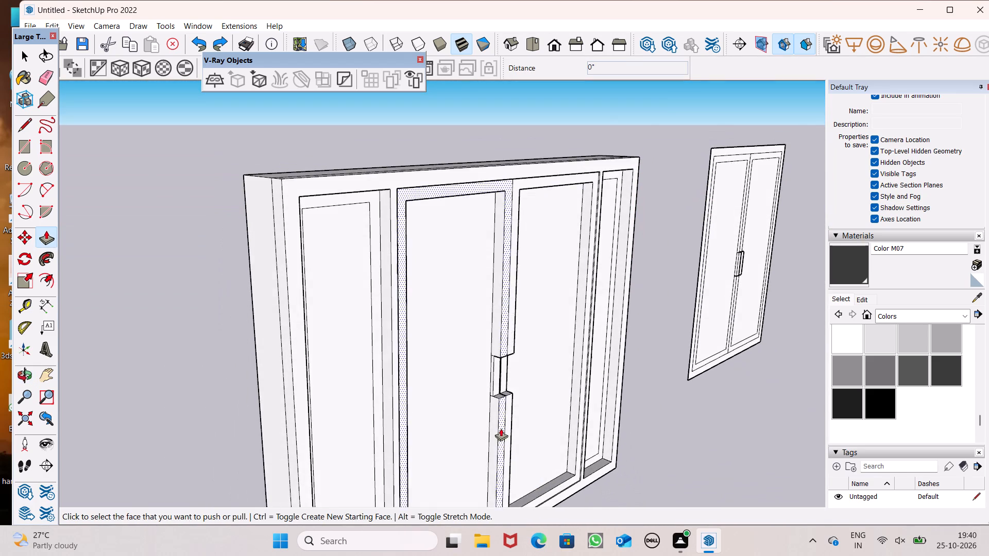
{"action": "scroll", "coordinate": [501, 428], "scroll_direction": "up", "scroll_amount": 1}
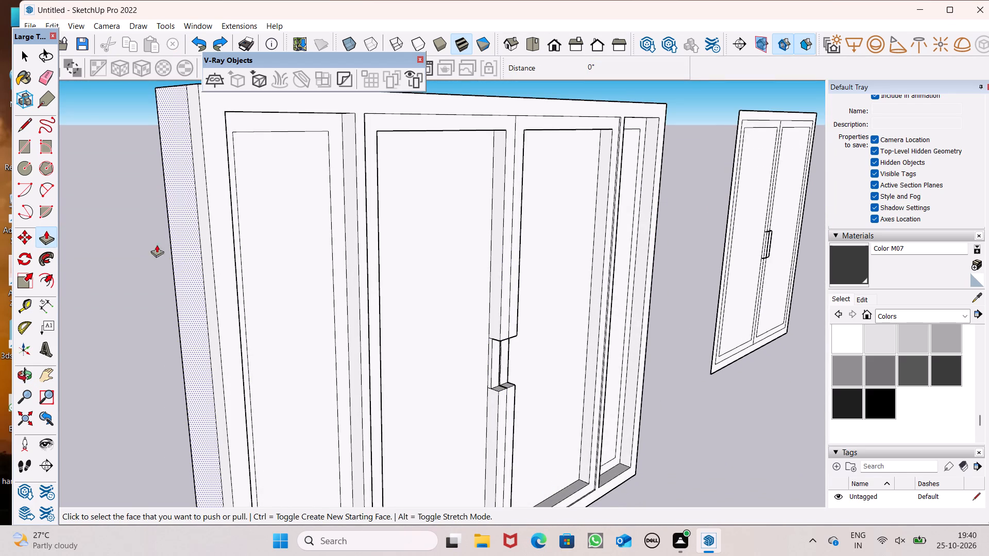
{"action": "left_click", "coordinate": [47, 242]}
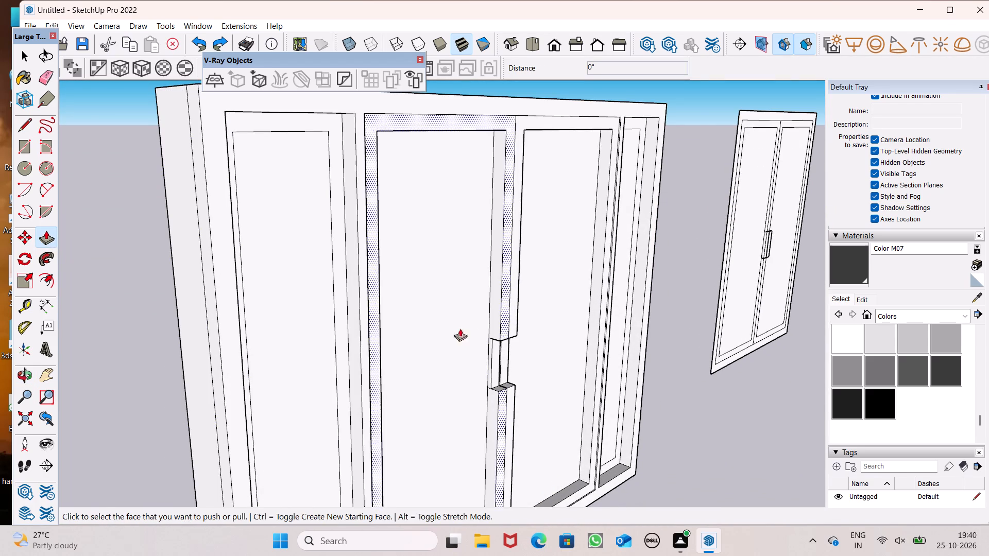
{"action": "scroll", "coordinate": [545, 359], "scroll_direction": "up", "scroll_amount": 4}
{"action": "middle_click_drag", "start_coordinate": [475, 396], "coordinate": [497, 454]}
{"action": "scroll", "coordinate": [460, 354], "scroll_direction": "up", "scroll_amount": 6}
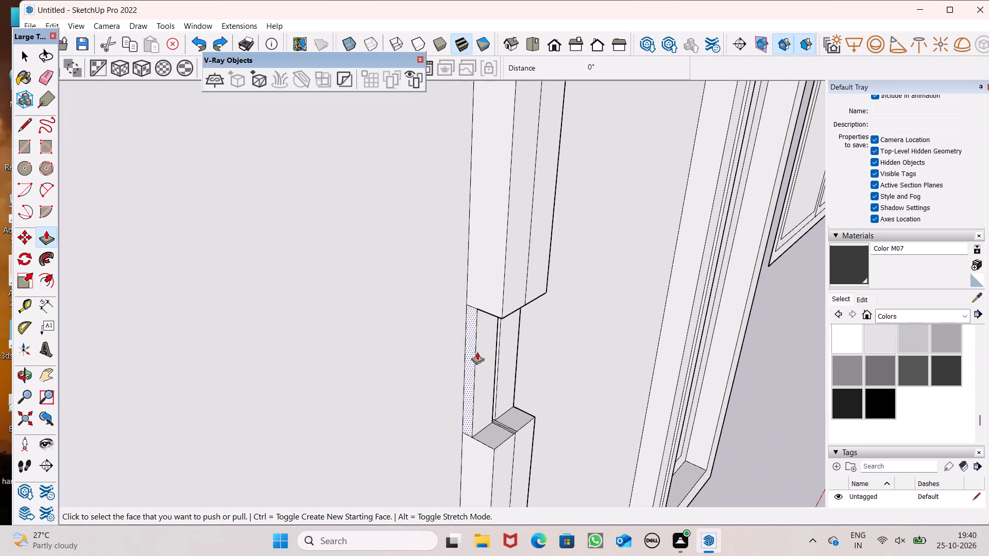
{"action": "left_click_drag", "start_coordinate": [480, 363], "coordinate": [507, 396]}
{"action": "scroll", "coordinate": [551, 362], "scroll_direction": "up", "scroll_amount": 1}
{"action": "middle_click_drag", "start_coordinate": [532, 377], "coordinate": [295, 408]}
{"action": "left_click_drag", "start_coordinate": [400, 393], "coordinate": [368, 429]}
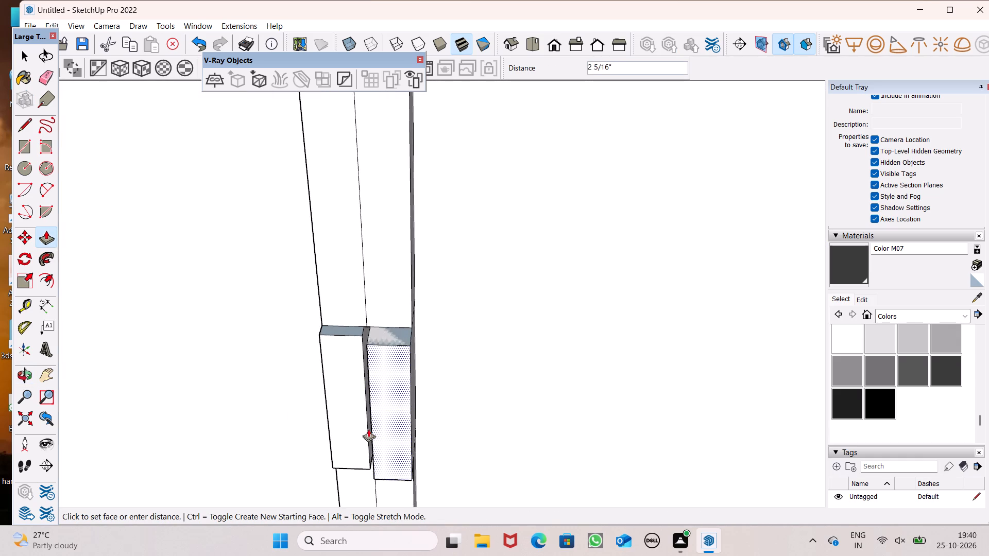
{"action": "left_click_drag", "start_coordinate": [368, 429], "coordinate": [352, 421]}
Extrude the back faces of both handles on the four-panel window 6", level with the sash frames' backs.
{"action": "scroll", "coordinate": [423, 292], "scroll_direction": "down", "scroll_amount": 6}
{"action": "middle_click_drag", "start_coordinate": [450, 422], "coordinate": [415, 266]}
{"action": "scroll", "coordinate": [420, 248], "scroll_direction": "down", "scroll_amount": 12}
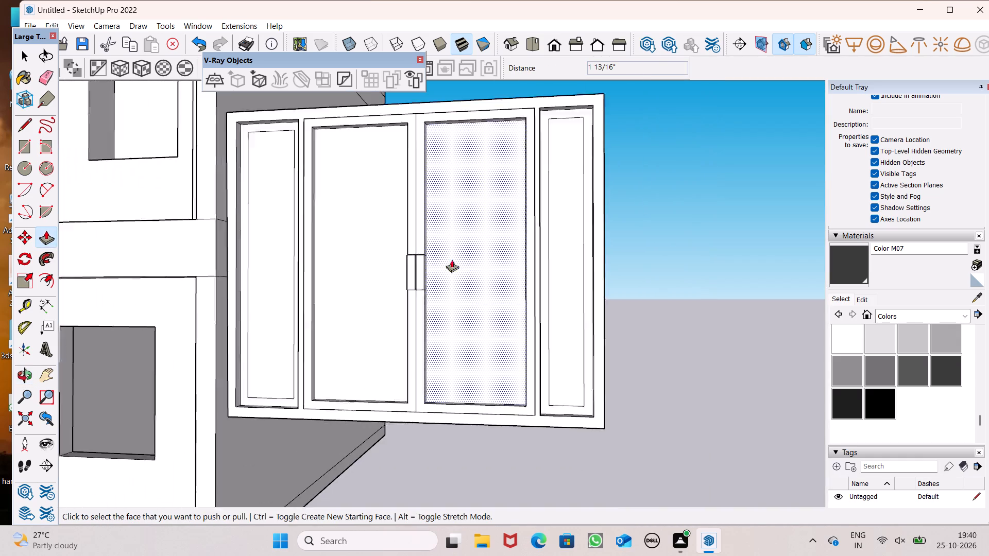
{"action": "scroll", "coordinate": [452, 259], "scroll_direction": "down", "scroll_amount": 1}
{"action": "middle_click_drag", "start_coordinate": [582, 337], "coordinate": [604, 404]}
{"action": "middle_click_drag", "start_coordinate": [606, 436], "coordinate": [606, 447]}
{"action": "middle_click_drag", "start_coordinate": [606, 460], "coordinate": [351, 535]}
{"action": "scroll", "coordinate": [724, 345], "scroll_direction": "down", "scroll_amount": 2}
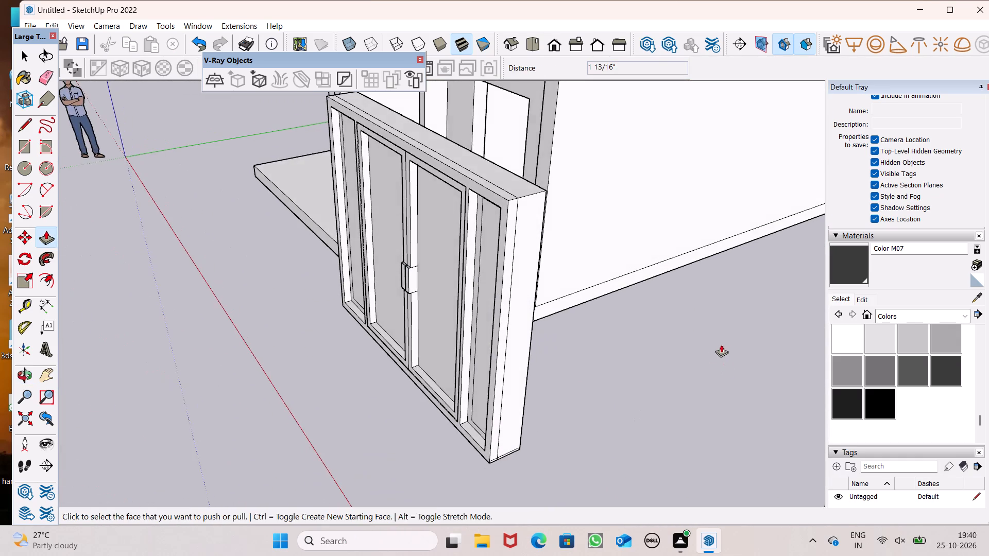
{"action": "middle_click_drag", "start_coordinate": [643, 373], "coordinate": [311, 353]}
{"action": "scroll", "coordinate": [323, 338], "scroll_direction": "up", "scroll_amount": 1}
{"action": "scroll", "coordinate": [414, 238], "scroll_direction": "down", "scroll_amount": 4}
{"action": "scroll", "coordinate": [268, 253], "scroll_direction": "up", "scroll_amount": 1}
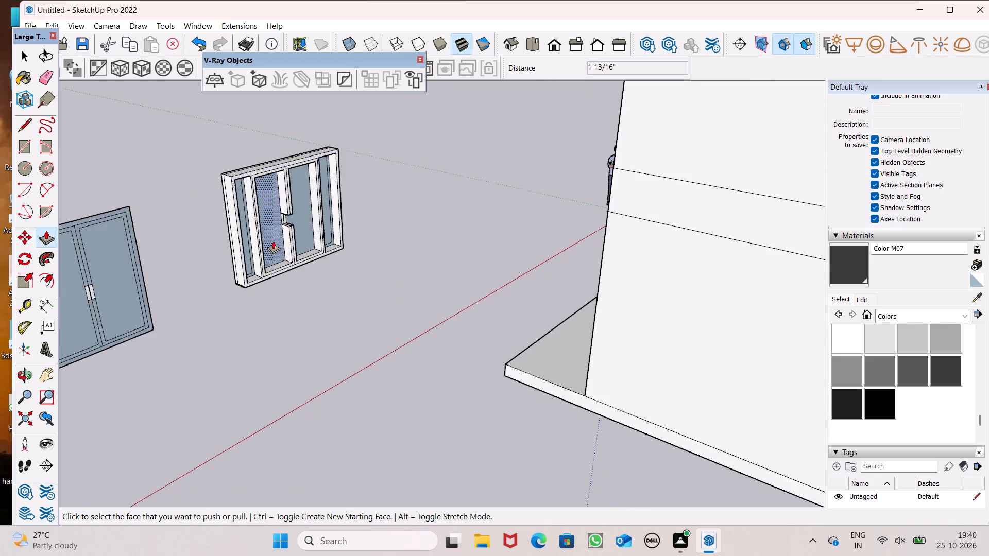
{"action": "scroll", "coordinate": [273, 241], "scroll_direction": "up", "scroll_amount": 6}
{"action": "scroll", "coordinate": [422, 206], "scroll_direction": "down", "scroll_amount": 5}
{"action": "middle_click_drag", "start_coordinate": [316, 308], "coordinate": [298, 299]}
{"action": "scroll", "coordinate": [292, 286], "scroll_direction": "up", "scroll_amount": 8}
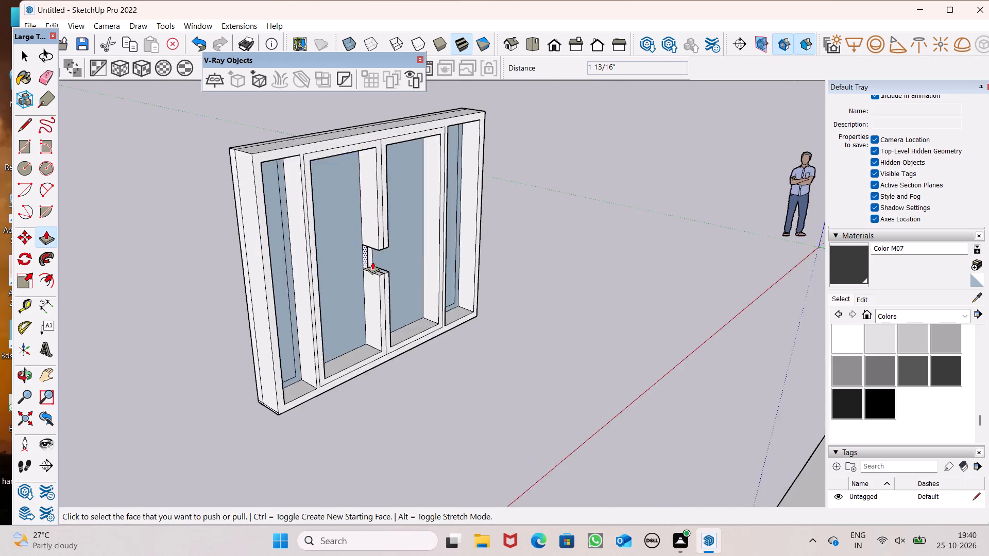
{"action": "scroll", "coordinate": [376, 267], "scroll_direction": "up", "scroll_amount": 13}
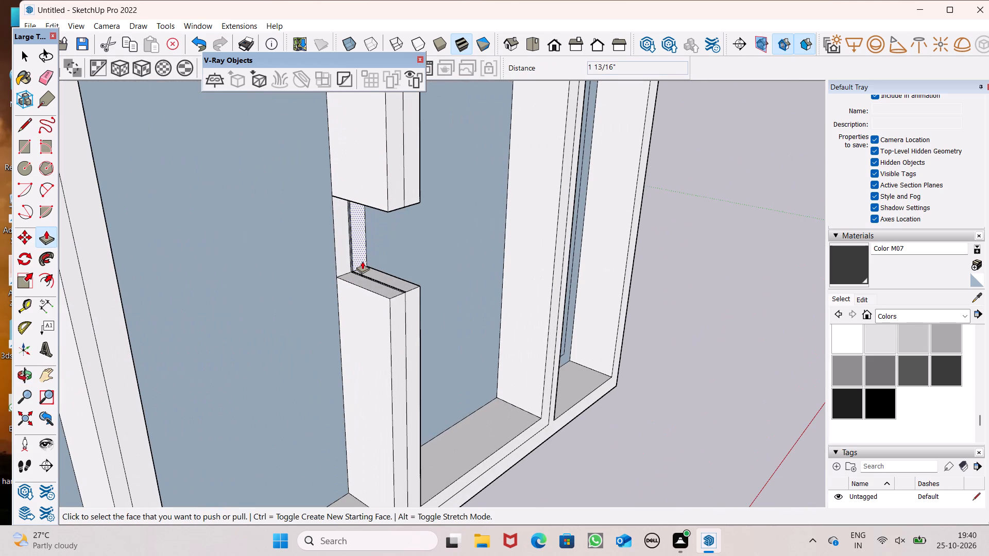
{"action": "left_click_drag", "start_coordinate": [362, 261], "coordinate": [421, 304]}
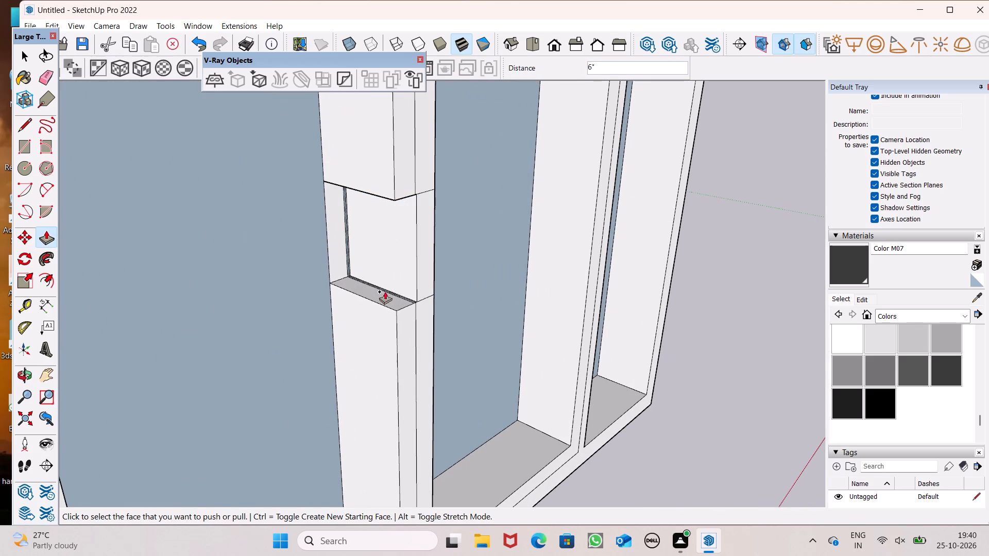
{"action": "left_click_drag", "start_coordinate": [338, 276], "coordinate": [397, 318]}
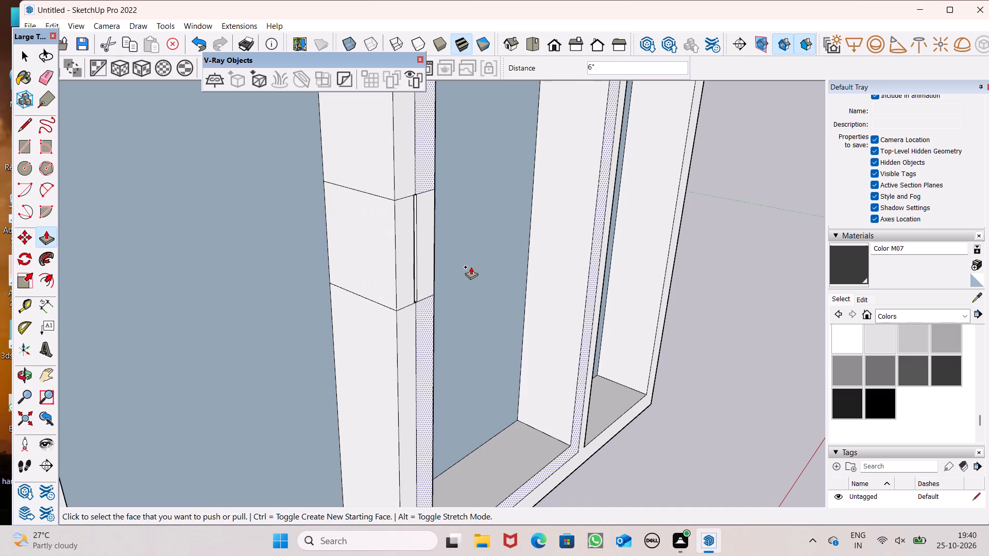
Extrude the back faces of the two central sash panes 6", level with the backs of their frames.
{"action": "left_click_drag", "start_coordinate": [470, 271], "coordinate": [433, 386]}
{"action": "scroll", "coordinate": [486, 293], "scroll_direction": "down", "scroll_amount": 5}
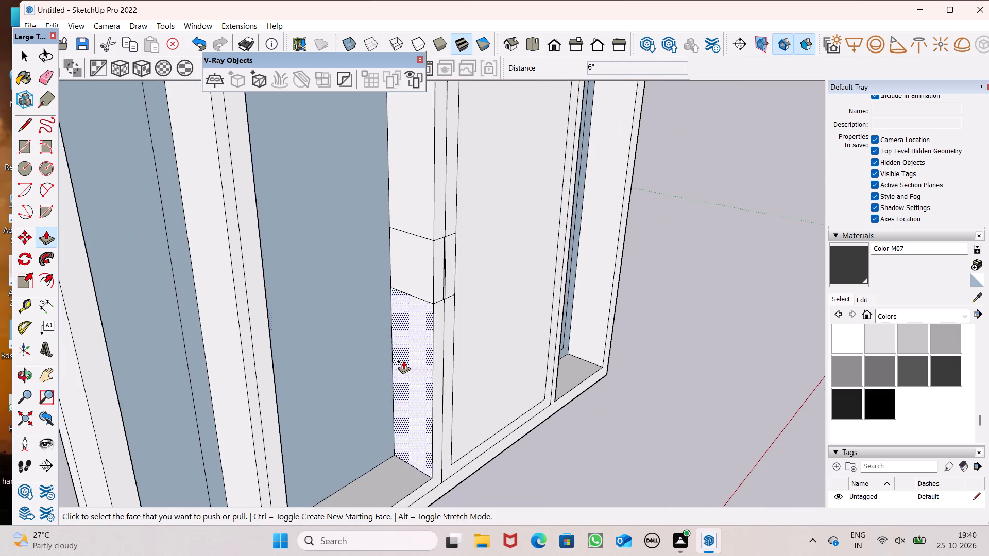
{"action": "left_click_drag", "start_coordinate": [371, 393], "coordinate": [449, 351]}
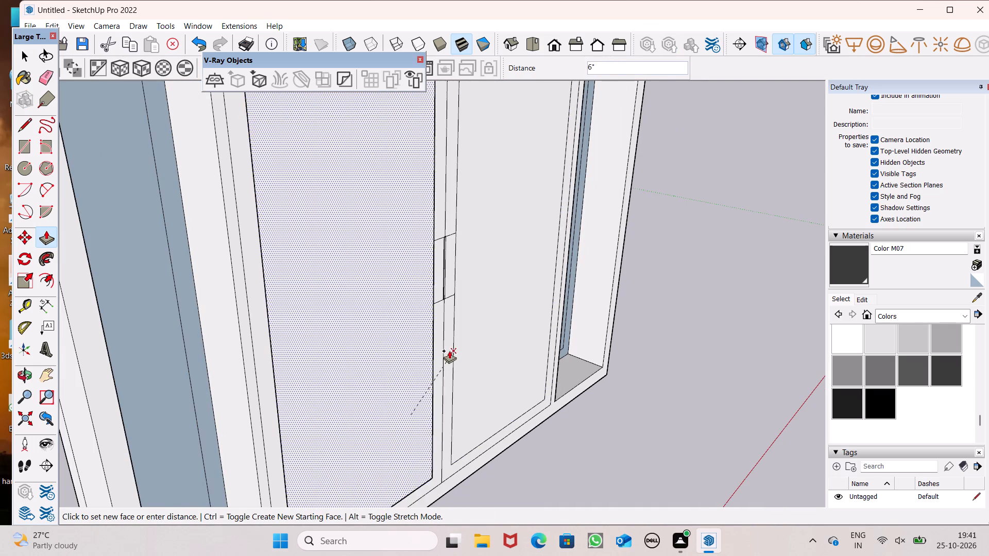
{"action": "left_click_drag", "start_coordinate": [449, 351], "coordinate": [447, 348]}
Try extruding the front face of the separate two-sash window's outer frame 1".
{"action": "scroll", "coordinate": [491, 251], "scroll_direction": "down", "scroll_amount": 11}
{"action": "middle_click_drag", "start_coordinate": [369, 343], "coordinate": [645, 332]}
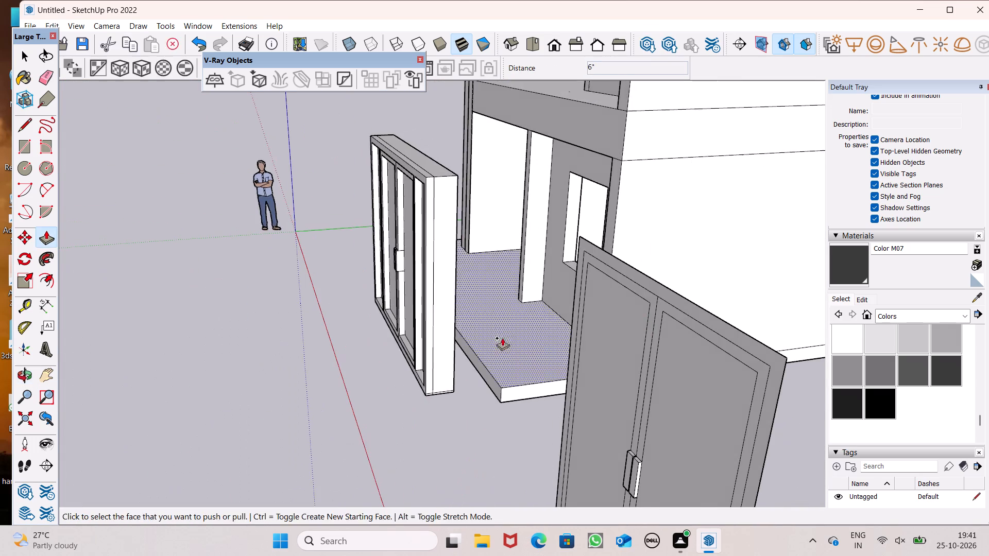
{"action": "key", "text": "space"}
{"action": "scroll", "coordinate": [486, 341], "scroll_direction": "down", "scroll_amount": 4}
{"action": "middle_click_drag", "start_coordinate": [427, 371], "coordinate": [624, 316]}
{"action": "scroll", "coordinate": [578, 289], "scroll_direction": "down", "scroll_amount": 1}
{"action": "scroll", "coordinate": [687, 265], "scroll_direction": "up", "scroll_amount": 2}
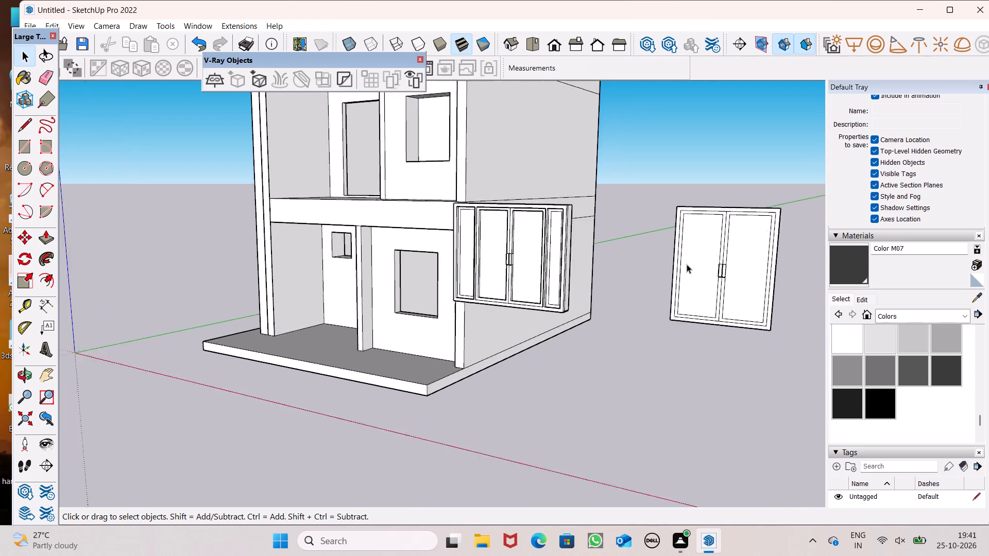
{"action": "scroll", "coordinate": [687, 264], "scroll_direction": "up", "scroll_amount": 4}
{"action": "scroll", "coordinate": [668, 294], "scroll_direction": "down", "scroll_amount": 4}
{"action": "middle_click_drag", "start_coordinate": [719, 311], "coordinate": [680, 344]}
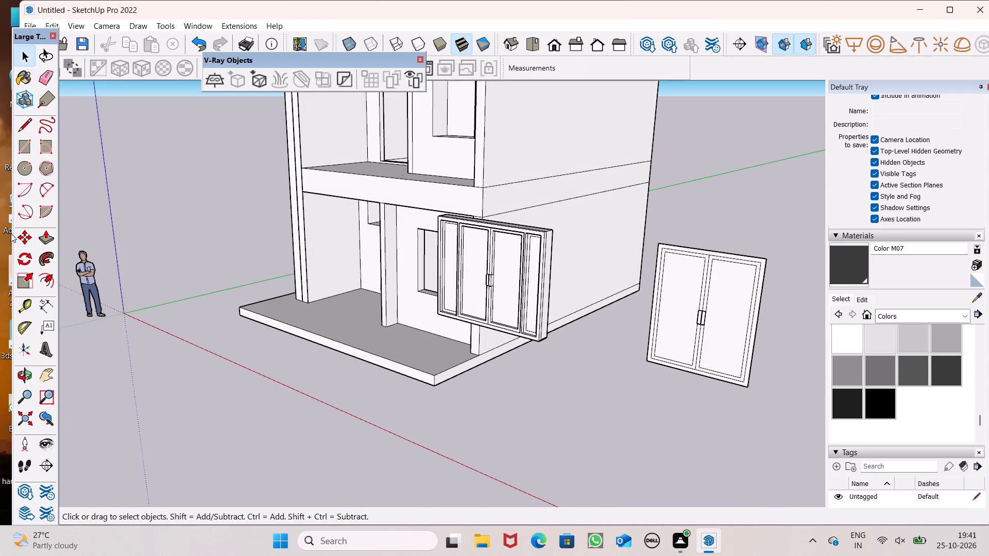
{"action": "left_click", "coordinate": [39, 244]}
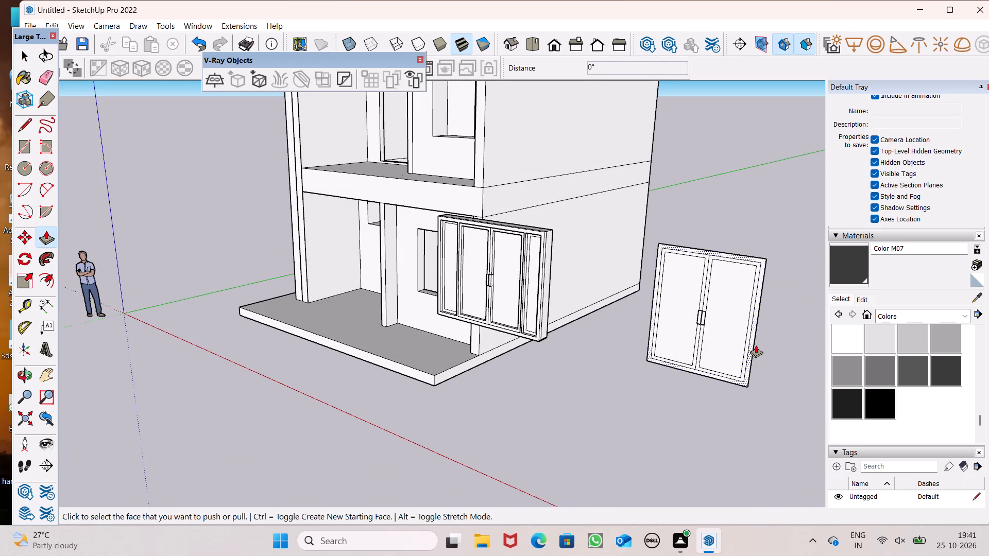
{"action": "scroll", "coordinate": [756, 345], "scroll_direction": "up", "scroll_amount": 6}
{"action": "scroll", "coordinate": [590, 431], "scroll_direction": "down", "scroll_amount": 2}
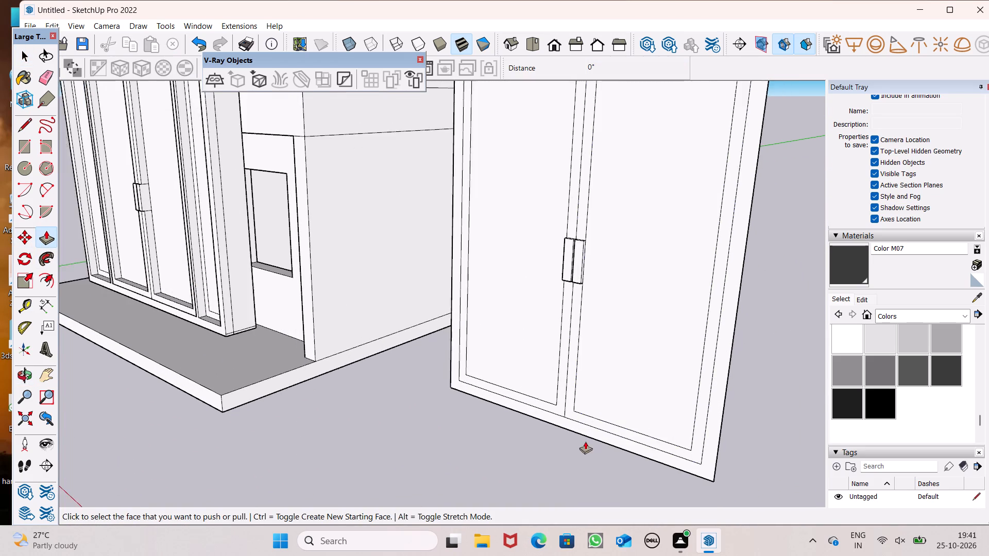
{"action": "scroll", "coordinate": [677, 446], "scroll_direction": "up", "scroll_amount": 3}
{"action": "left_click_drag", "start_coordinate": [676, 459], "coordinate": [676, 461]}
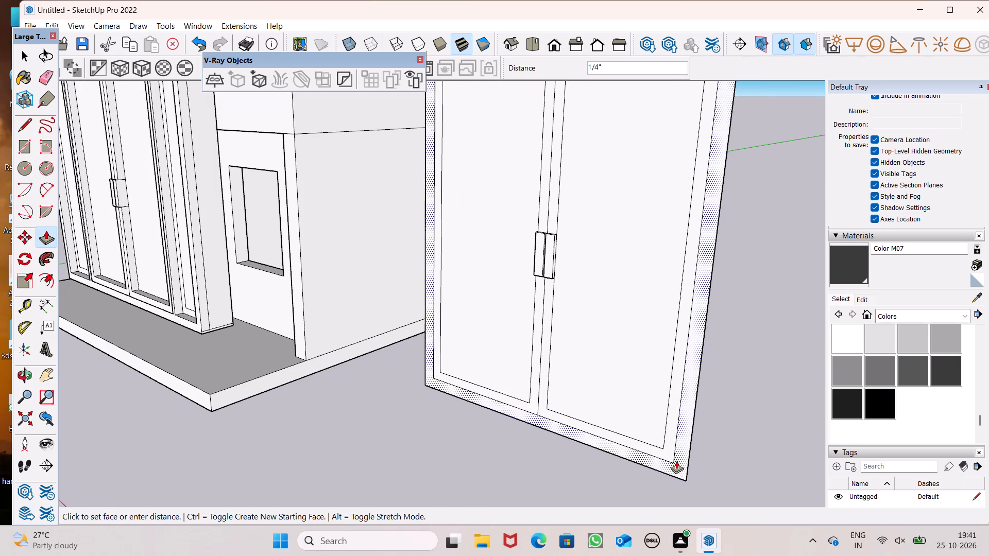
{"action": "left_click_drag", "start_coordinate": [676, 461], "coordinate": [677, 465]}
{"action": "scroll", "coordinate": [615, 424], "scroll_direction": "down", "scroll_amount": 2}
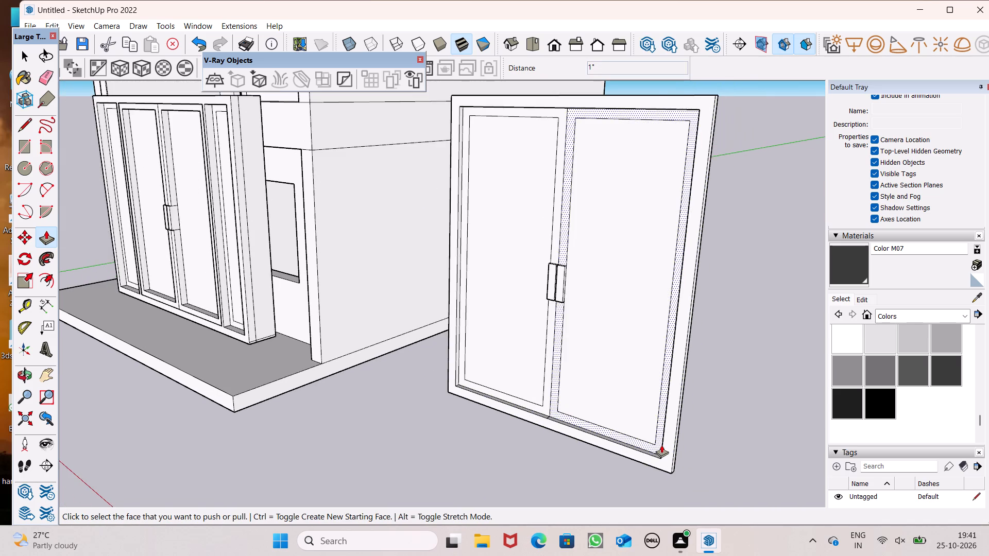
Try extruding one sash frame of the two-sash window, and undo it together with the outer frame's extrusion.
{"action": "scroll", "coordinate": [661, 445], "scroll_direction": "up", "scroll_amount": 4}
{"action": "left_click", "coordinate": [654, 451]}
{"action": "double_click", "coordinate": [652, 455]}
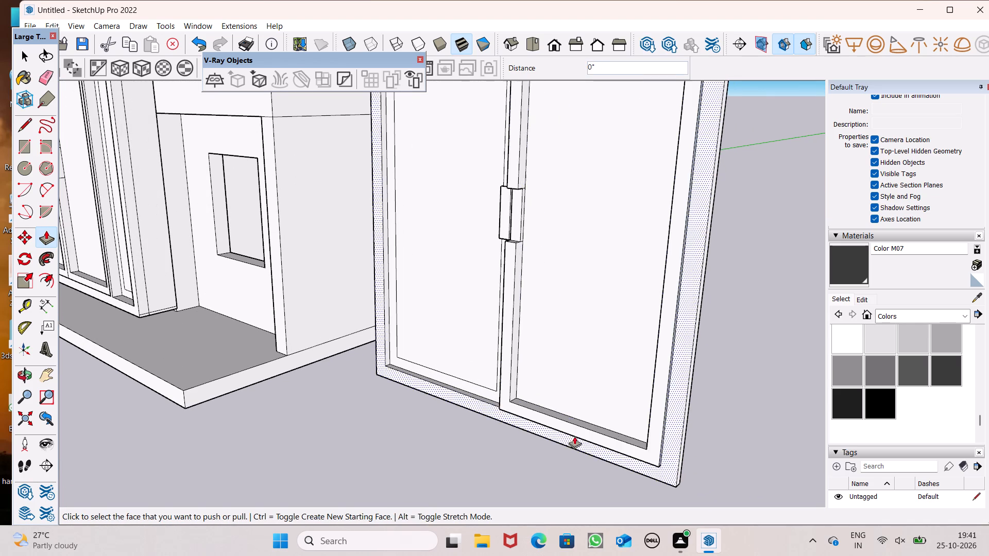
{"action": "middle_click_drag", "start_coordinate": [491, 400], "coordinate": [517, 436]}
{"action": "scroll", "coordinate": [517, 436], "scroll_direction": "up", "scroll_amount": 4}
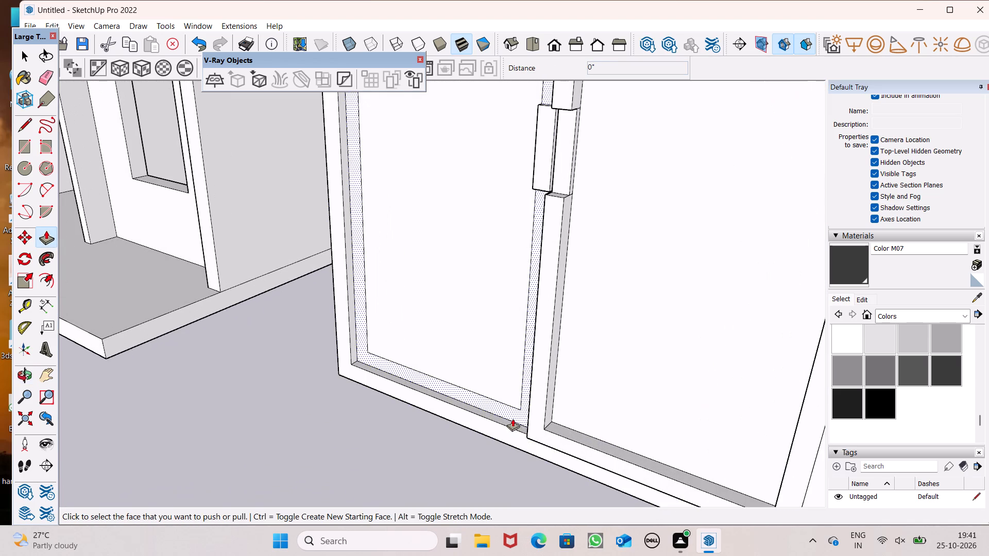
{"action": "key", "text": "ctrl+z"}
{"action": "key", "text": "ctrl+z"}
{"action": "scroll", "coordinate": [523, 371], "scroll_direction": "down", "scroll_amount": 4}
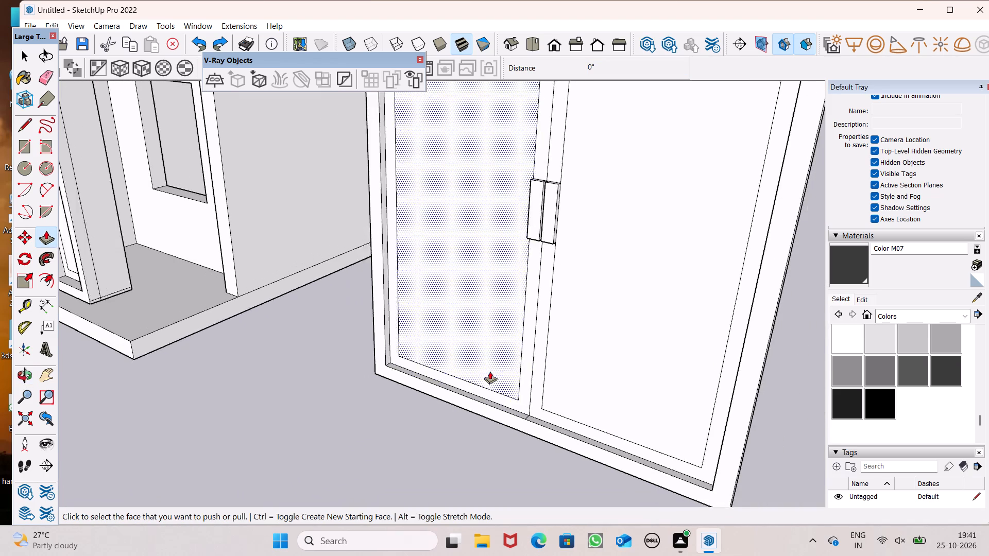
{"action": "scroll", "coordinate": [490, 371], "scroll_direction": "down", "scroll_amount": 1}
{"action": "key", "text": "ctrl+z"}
Extrude the front faces of both sash frames on the two-sash window about 13/16".
{"action": "scroll", "coordinate": [551, 378], "scroll_direction": "down", "scroll_amount": 2}
{"action": "scroll", "coordinate": [637, 417], "scroll_direction": "up", "scroll_amount": 5}
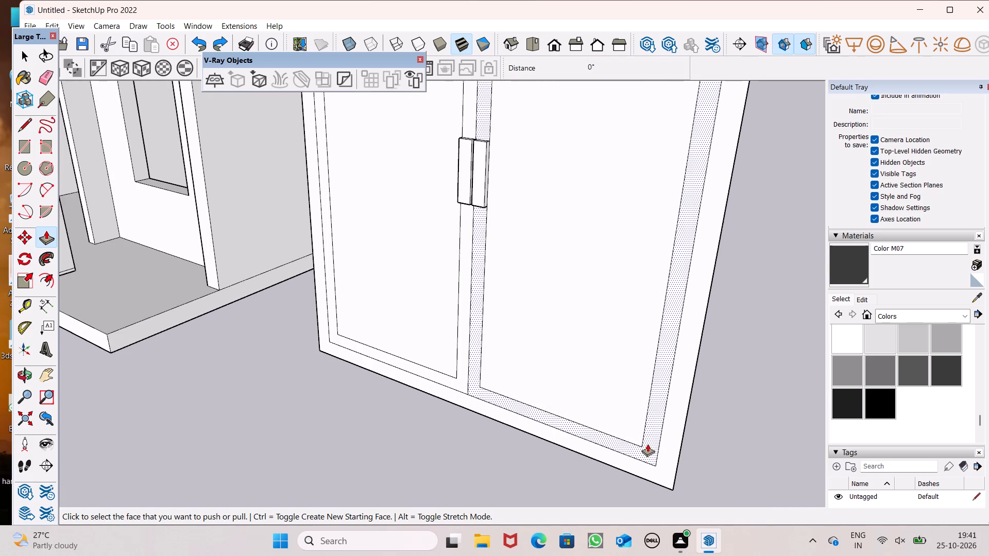
{"action": "left_click_drag", "start_coordinate": [647, 446], "coordinate": [647, 451]}
{"action": "left_click_drag", "start_coordinate": [460, 382], "coordinate": [459, 391]}
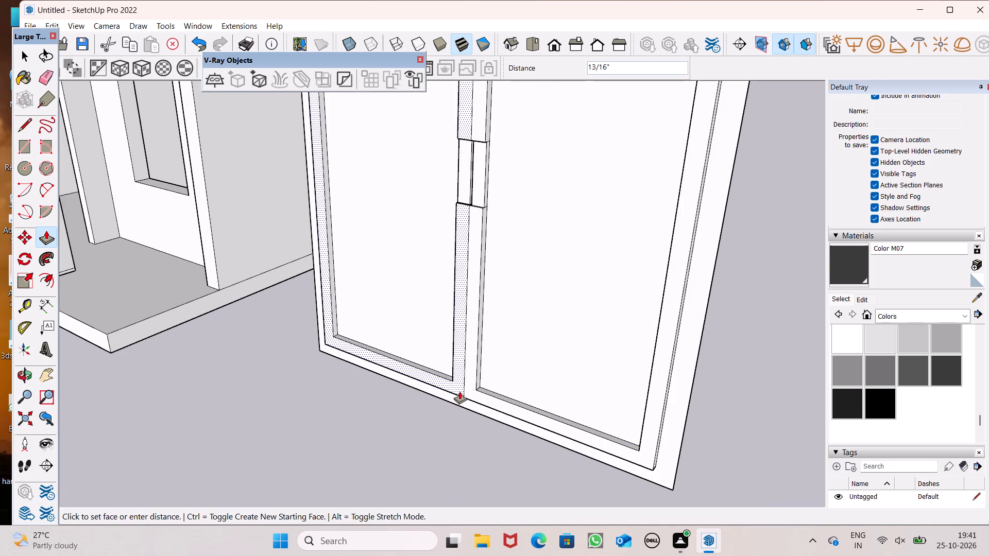
{"action": "left_click_drag", "start_coordinate": [459, 391], "coordinate": [463, 392]}
Extrude the front faces of both handles on the two-sash window about 1 7/16".
{"action": "scroll", "coordinate": [498, 101], "scroll_direction": "up", "scroll_amount": 4}
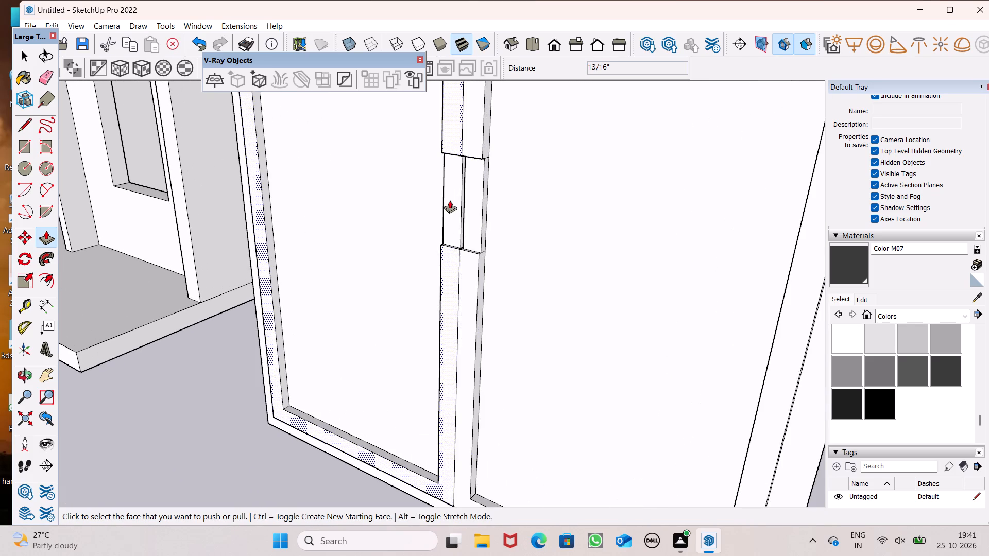
{"action": "left_click_drag", "start_coordinate": [471, 191], "coordinate": [460, 198]}
{"action": "left_click_drag", "start_coordinate": [445, 182], "coordinate": [446, 206]}
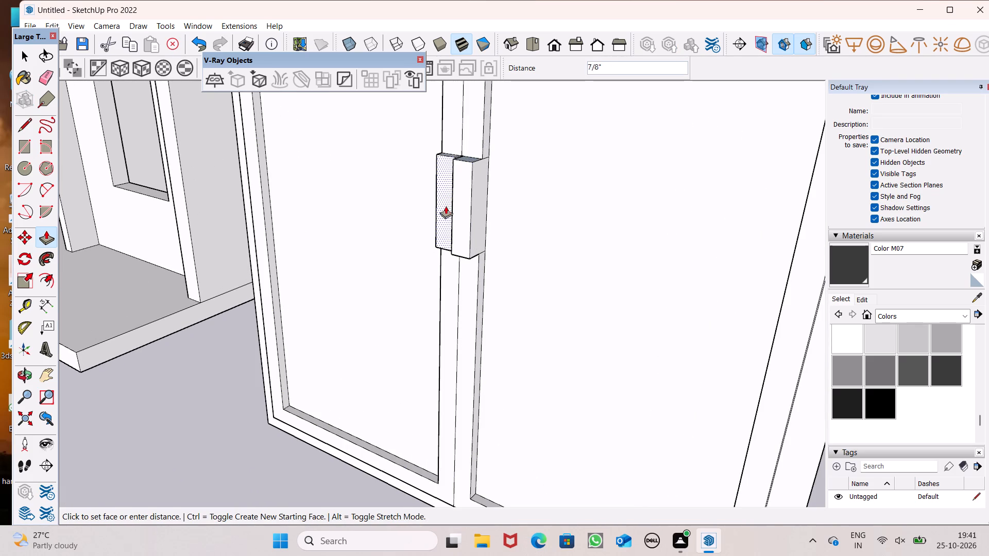
{"action": "left_click_drag", "start_coordinate": [446, 206], "coordinate": [459, 217]}
Extrude the back face of the two-sash window's outer frame 2".
{"action": "scroll", "coordinate": [465, 189], "scroll_direction": "down", "scroll_amount": 10}
{"action": "middle_click_drag", "start_coordinate": [557, 306], "coordinate": [424, 323]}
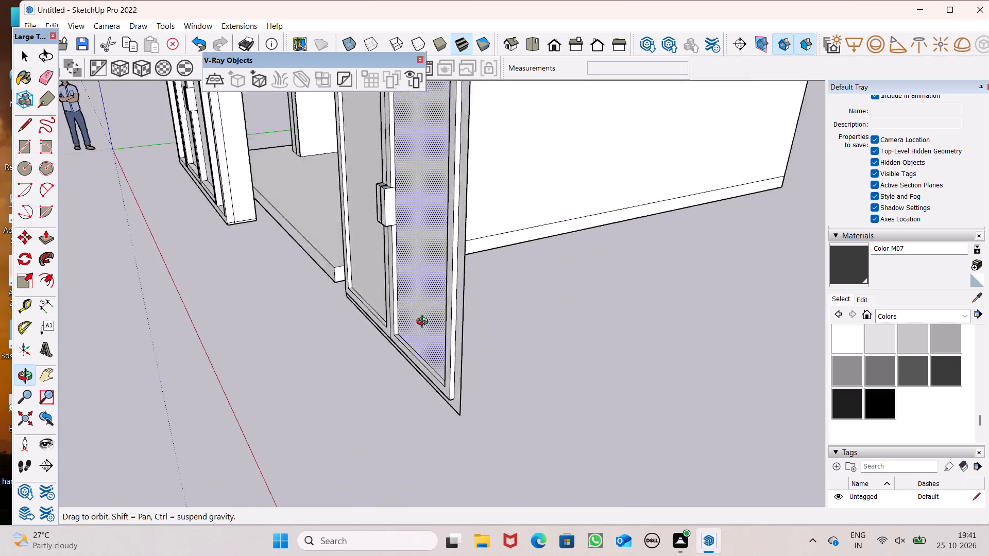
{"action": "middle_click_drag", "start_coordinate": [424, 323], "coordinate": [368, 340]}
{"action": "scroll", "coordinate": [578, 318], "scroll_direction": "down", "scroll_amount": 5}
{"action": "middle_click_drag", "start_coordinate": [533, 385], "coordinate": [263, 394]}
{"action": "scroll", "coordinate": [515, 272], "scroll_direction": "down", "scroll_amount": 5}
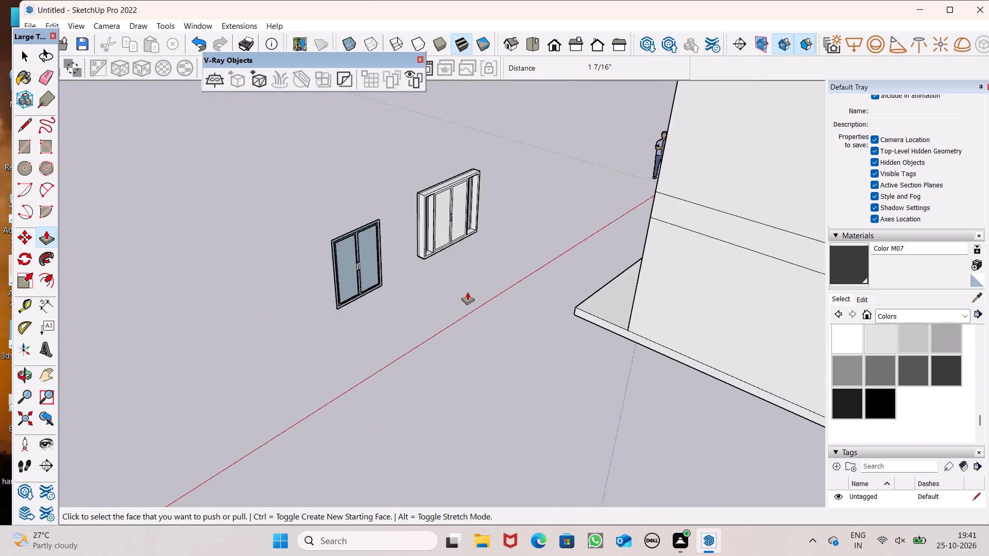
{"action": "scroll", "coordinate": [442, 299], "scroll_direction": "up", "scroll_amount": 6}
{"action": "scroll", "coordinate": [516, 208], "scroll_direction": "down", "scroll_amount": 8}
{"action": "scroll", "coordinate": [454, 229], "scroll_direction": "up", "scroll_amount": 6}
{"action": "scroll", "coordinate": [532, 219], "scroll_direction": "down", "scroll_amount": 6}
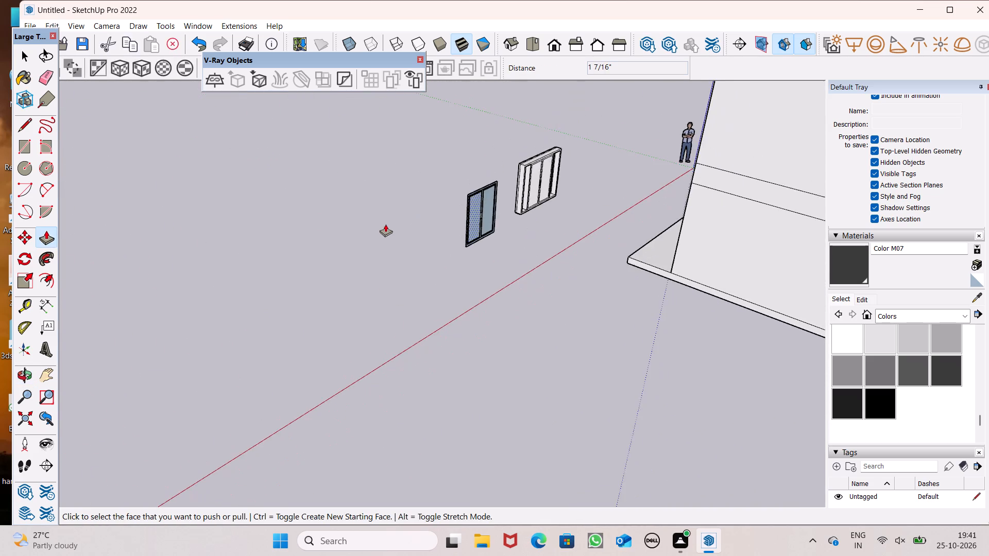
{"action": "scroll", "coordinate": [428, 261], "scroll_direction": "up", "scroll_amount": 6}
{"action": "scroll", "coordinate": [518, 162], "scroll_direction": "up", "scroll_amount": 15}
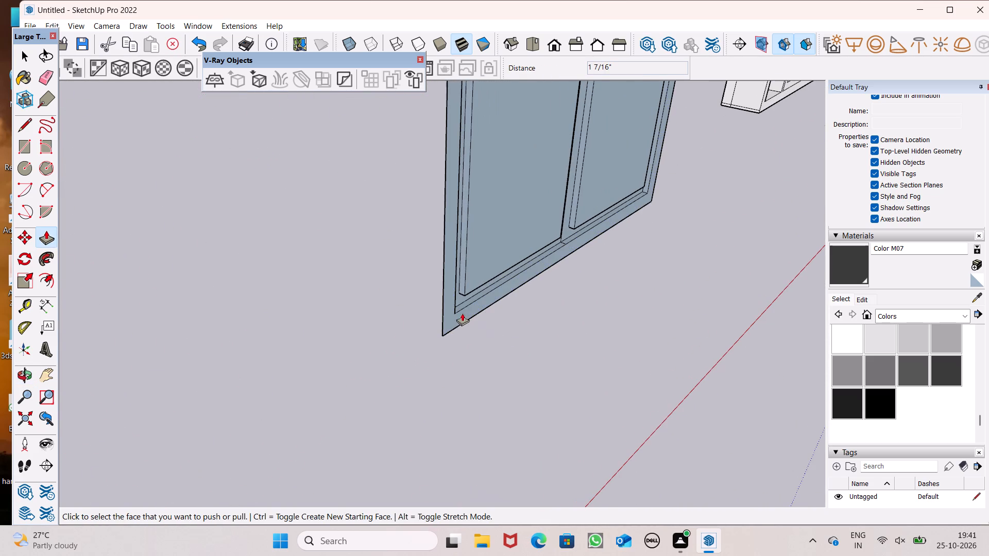
{"action": "left_click_drag", "start_coordinate": [462, 313], "coordinate": [474, 323]}
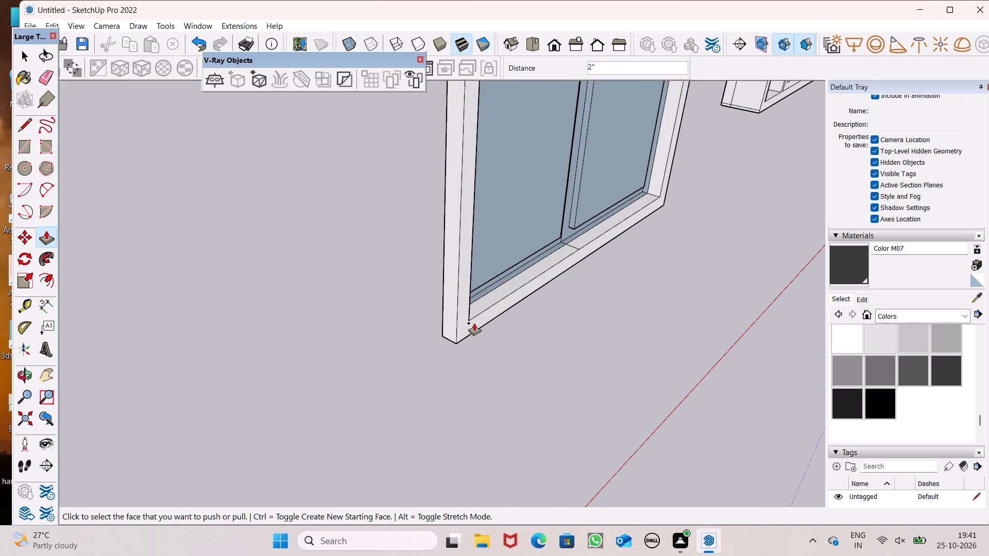
Examine the two-sash window's extruded frame from the front, below and sides, alongside the four-panel window.
{"action": "scroll", "coordinate": [537, 251], "scroll_direction": "down", "scroll_amount": 5}
{"action": "middle_click_drag", "start_coordinate": [529, 283], "coordinate": [934, 334]}
{"action": "scroll", "coordinate": [310, 267], "scroll_direction": "down", "scroll_amount": 2}
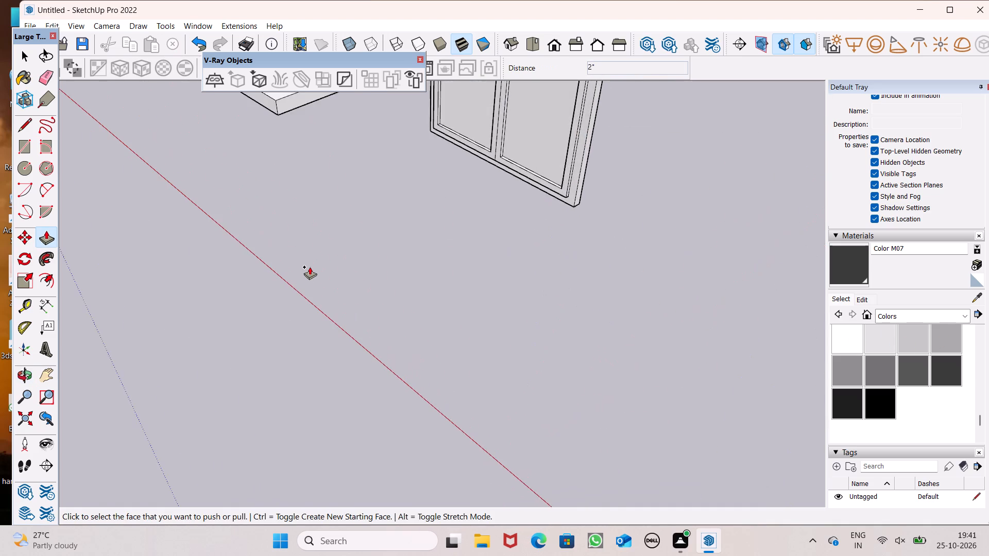
{"action": "scroll", "coordinate": [310, 267], "scroll_direction": "down", "scroll_amount": 2}
{"action": "middle_click_drag", "start_coordinate": [310, 269], "coordinate": [491, 269]}
{"action": "scroll", "coordinate": [369, 201], "scroll_direction": "up", "scroll_amount": 7}
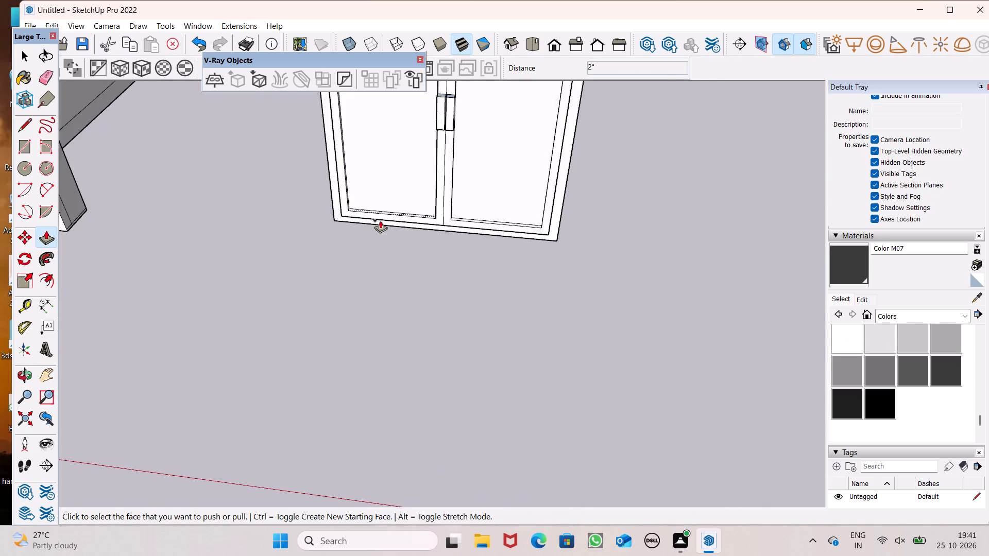
{"action": "scroll", "coordinate": [382, 224], "scroll_direction": "up", "scroll_amount": 7}
{"action": "scroll", "coordinate": [315, 230], "scroll_direction": "down", "scroll_amount": 5}
{"action": "scroll", "coordinate": [301, 218], "scroll_direction": "up", "scroll_amount": 2}
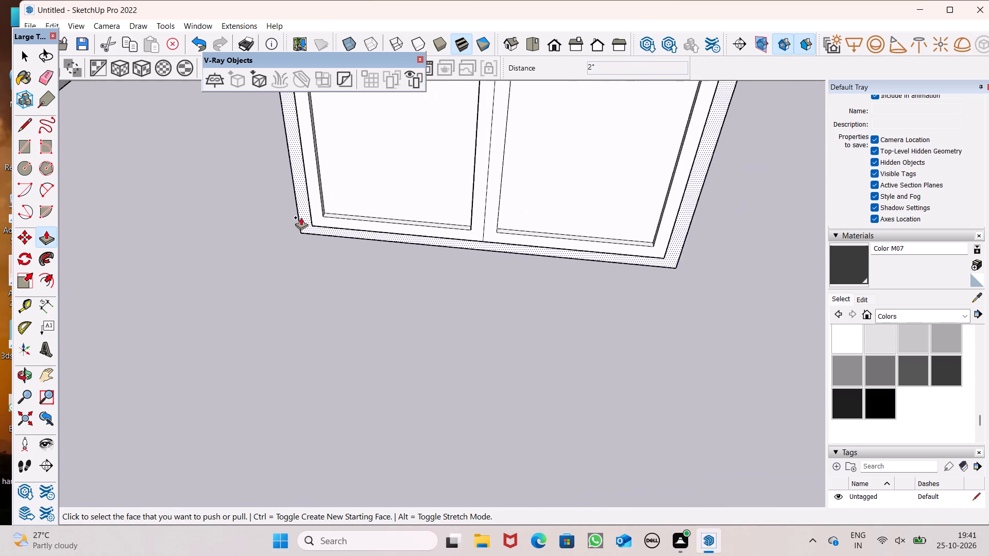
{"action": "scroll", "coordinate": [301, 217], "scroll_direction": "up", "scroll_amount": 5}
{"action": "middle_click_drag", "start_coordinate": [336, 270], "coordinate": [680, 232]}
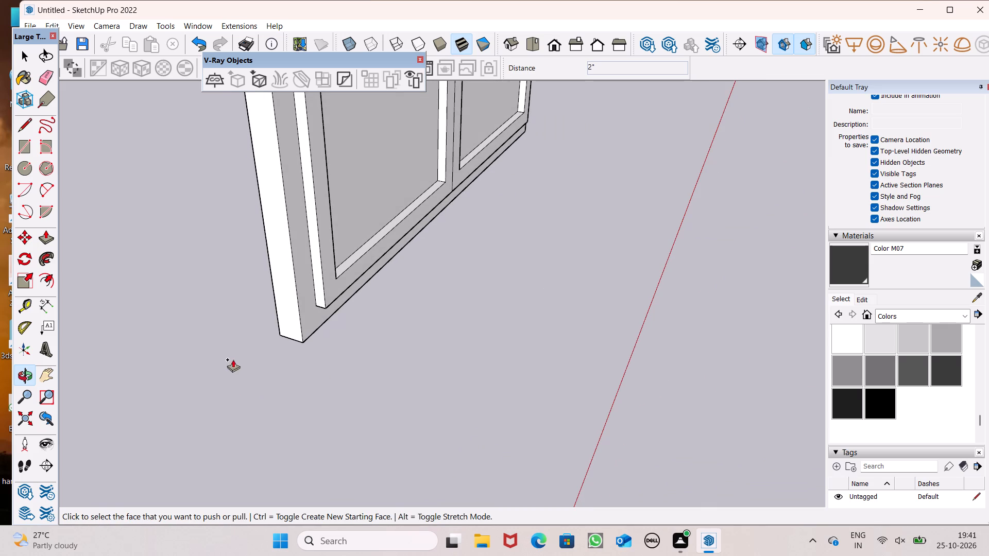
{"action": "scroll", "coordinate": [264, 316], "scroll_direction": "down", "scroll_amount": 5}
{"action": "scroll", "coordinate": [81, 208], "scroll_direction": "down", "scroll_amount": 1}
{"action": "scroll", "coordinate": [411, 236], "scroll_direction": "down", "scroll_amount": 5}
{"action": "middle_click_drag", "start_coordinate": [508, 277], "coordinate": [279, 378]}
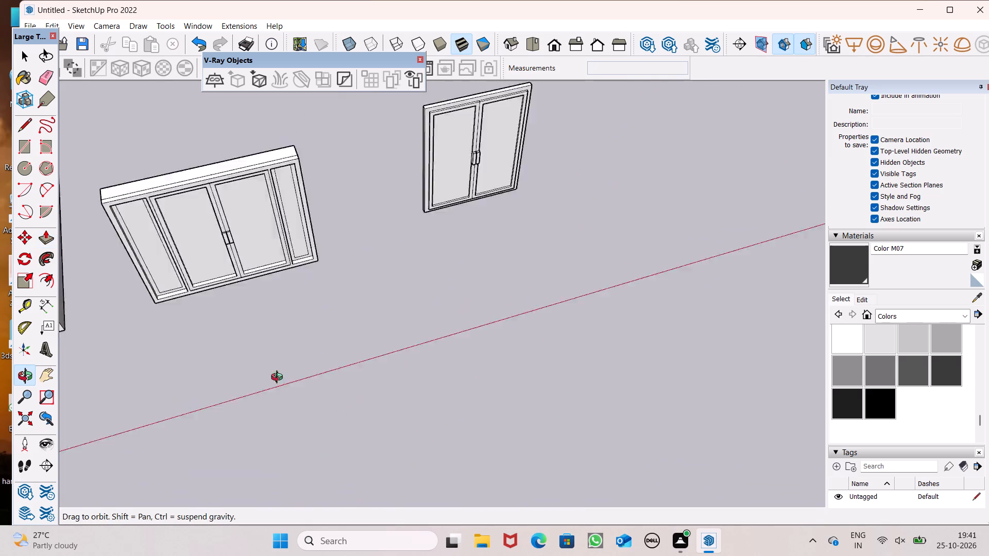
{"action": "middle_click_drag", "start_coordinate": [279, 378], "coordinate": [207, 283]}
{"action": "scroll", "coordinate": [663, 253], "scroll_direction": "up", "scroll_amount": 4}
{"action": "key", "text": "space"}
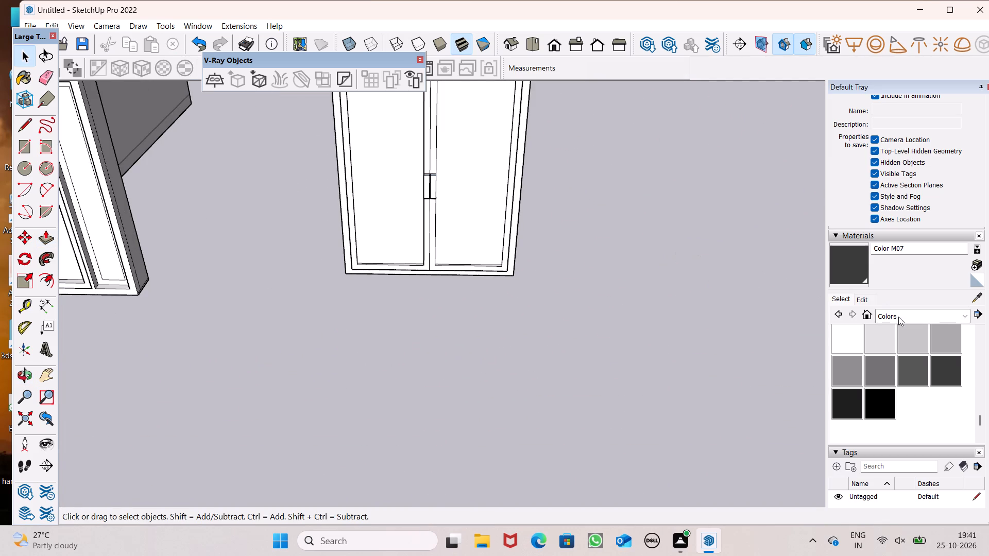
{"action": "scroll", "coordinate": [846, 342], "scroll_direction": "down", "scroll_amount": 2}
{"action": "scroll", "coordinate": [570, 237], "scroll_direction": "down", "scroll_amount": 5}
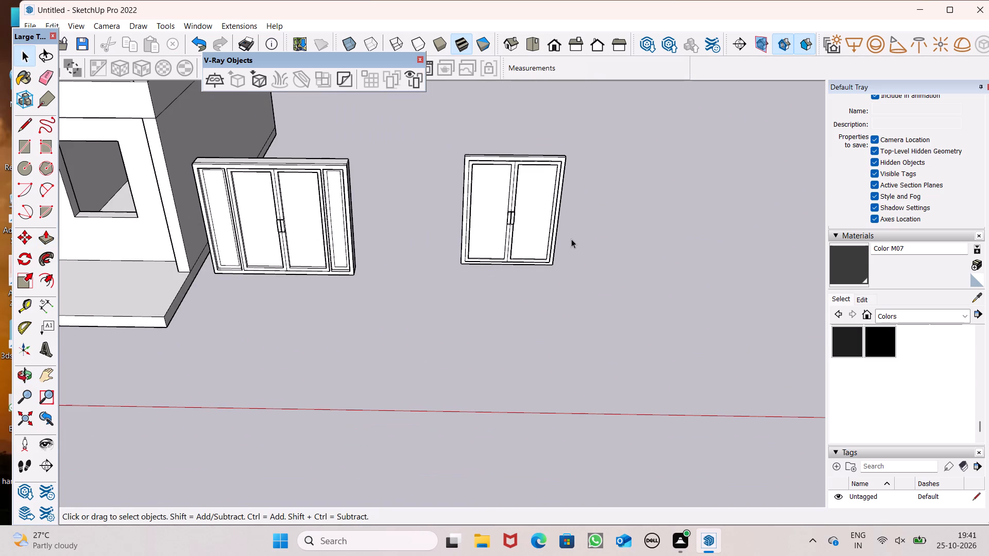
Paint both glass panes of the two-sash window with Translucent Glass Dark Green from the Glass and Mirrors collection.
{"action": "left_click", "coordinate": [897, 302]}
{"action": "left_click", "coordinate": [901, 319]}
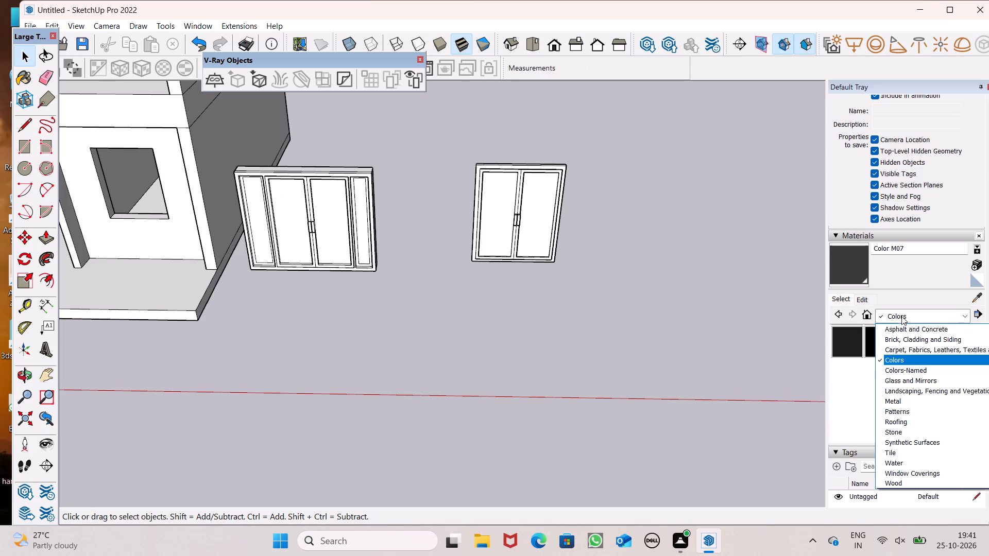
{"action": "left_click", "coordinate": [908, 377]}
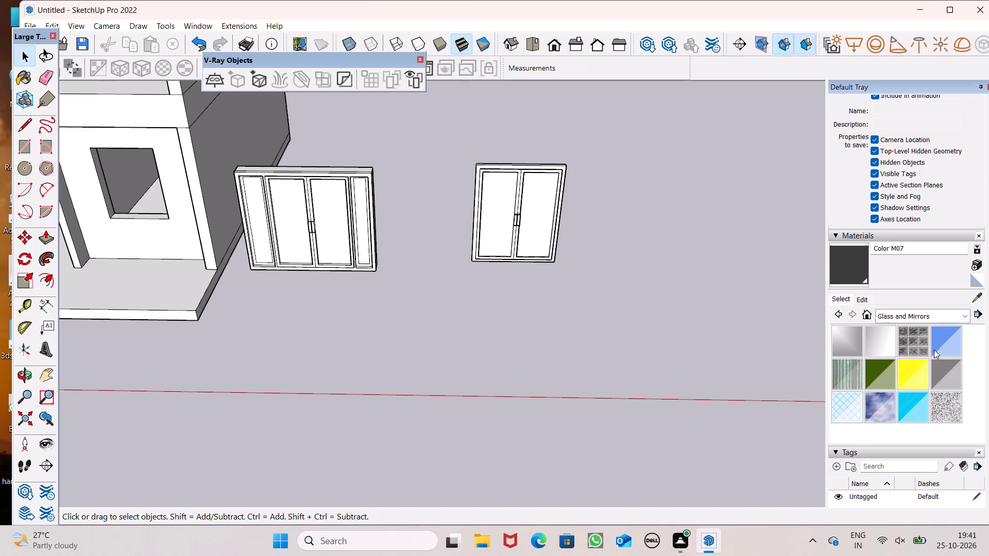
{"action": "left_click", "coordinate": [944, 368]}
{"action": "scroll", "coordinate": [510, 220], "scroll_direction": "up", "scroll_amount": 6}
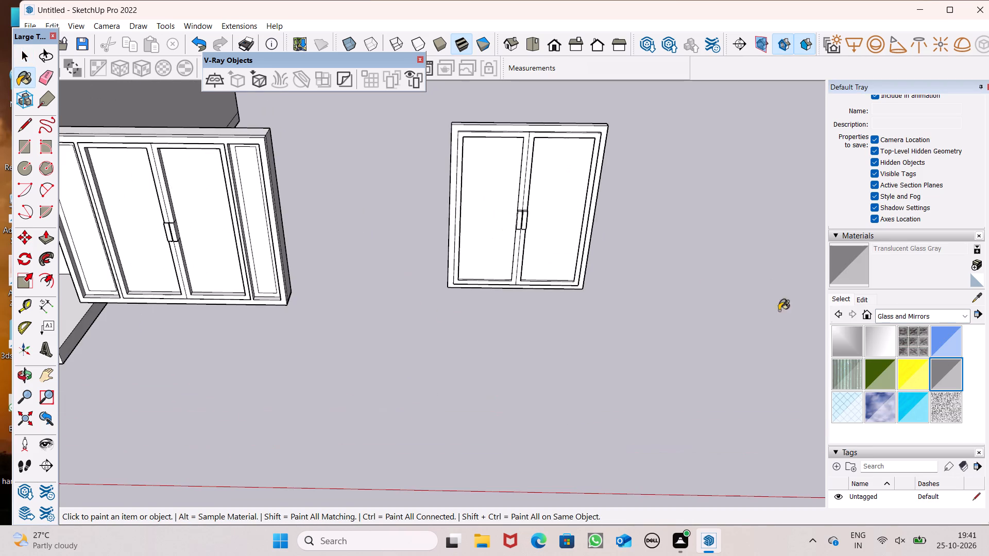
{"action": "left_click", "coordinate": [894, 371]}
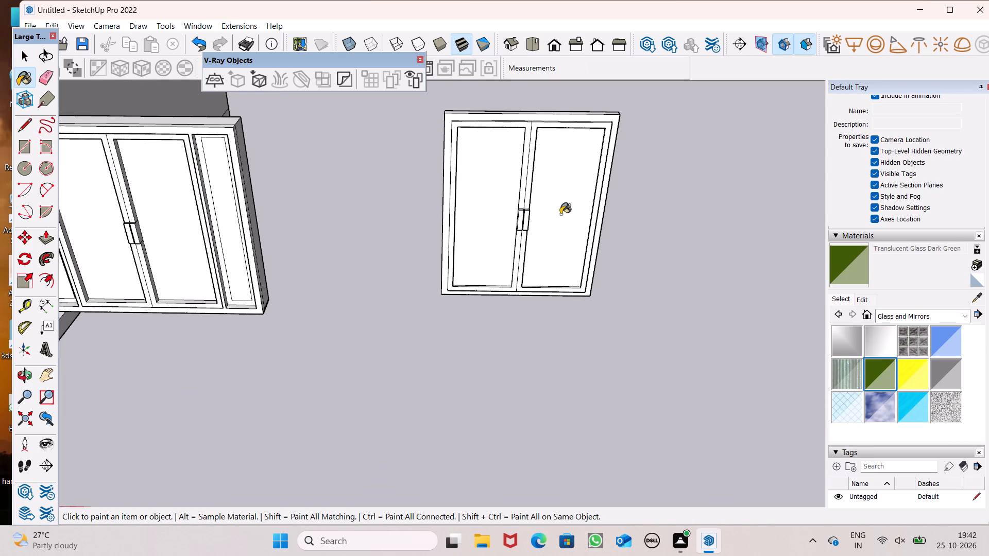
{"action": "left_click", "coordinate": [560, 214]}
{"action": "left_click", "coordinate": [491, 239]}
Paint the two narrow side panes of the four-panel window with Translucent Glass Dark Green.
{"action": "middle_click_drag", "start_coordinate": [521, 266], "coordinate": [459, 99]}
{"action": "scroll", "coordinate": [679, 245], "scroll_direction": "down", "scroll_amount": 5}
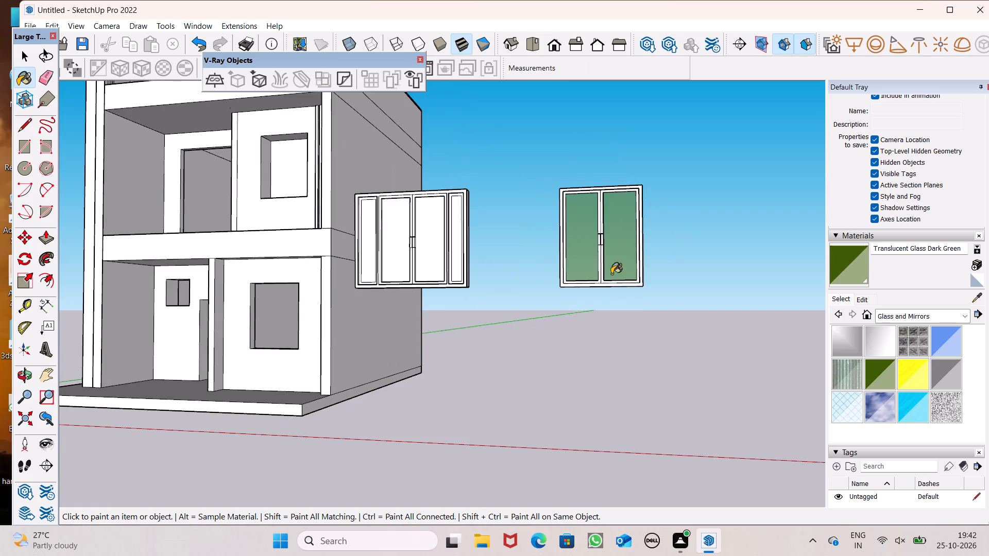
{"action": "scroll", "coordinate": [355, 260], "scroll_direction": "up", "scroll_amount": 6}
{"action": "left_click", "coordinate": [382, 268]}
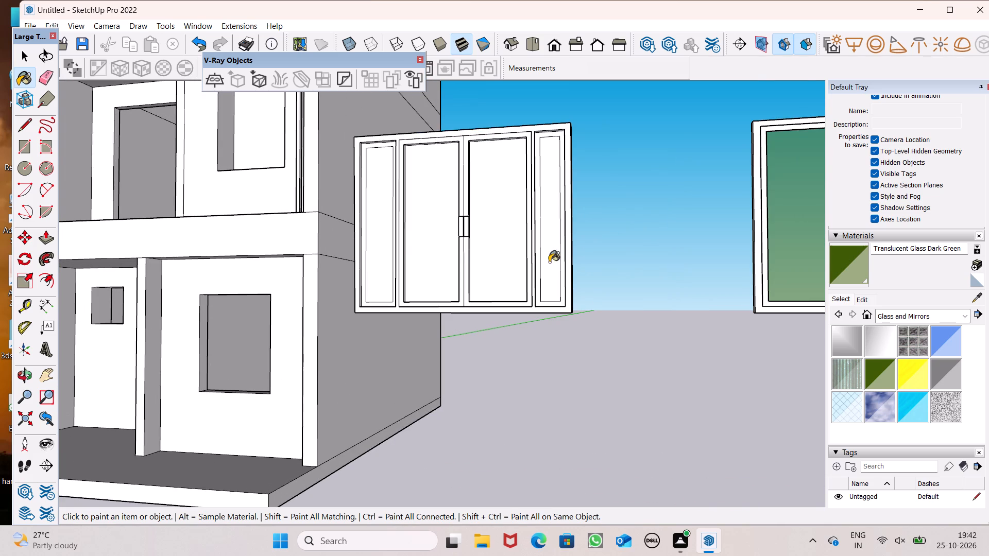
{"action": "left_click", "coordinate": [549, 262]}
Paint the top and front faces of the four-panel window's outer frame with Wood Bamboo from the Wood collection.
{"action": "middle_click_drag", "start_coordinate": [585, 300], "coordinate": [635, 380]}
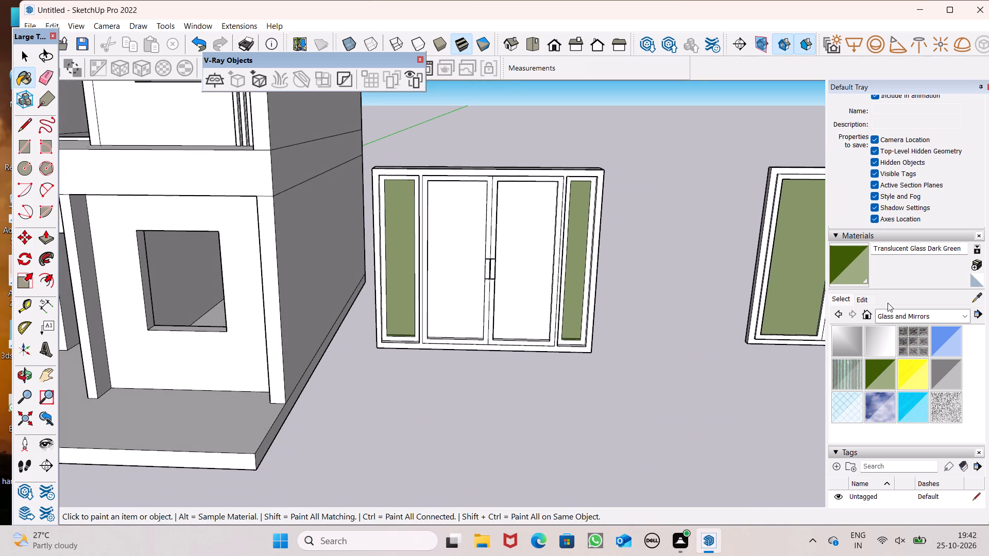
{"action": "left_click", "coordinate": [892, 323]}
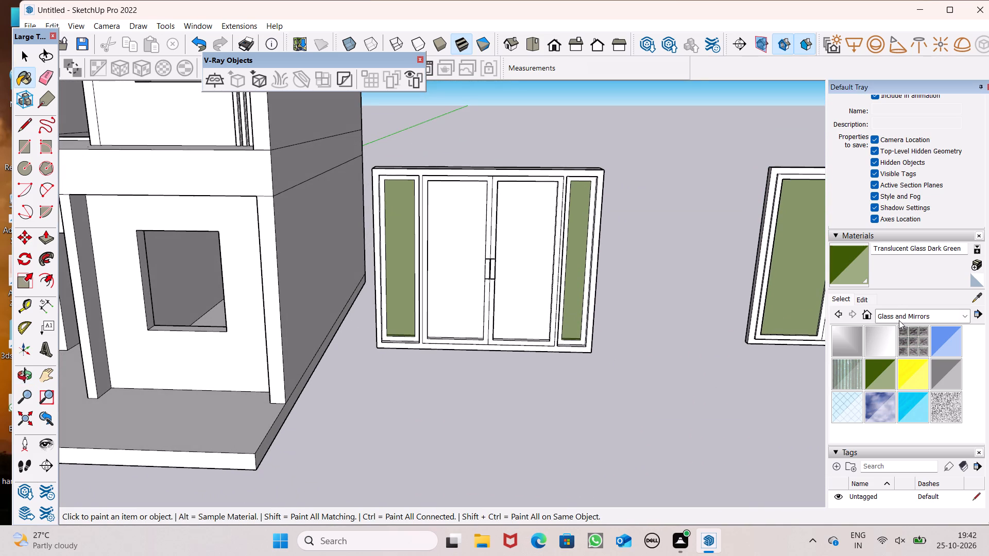
{"action": "left_click", "coordinate": [908, 314]}
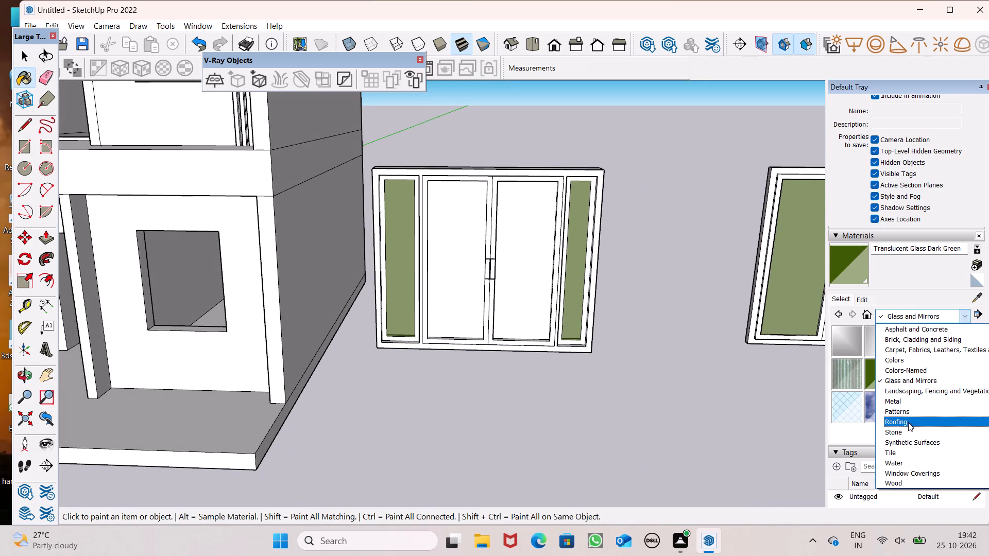
{"action": "left_click", "coordinate": [906, 429]}
{"action": "left_click", "coordinate": [894, 317]}
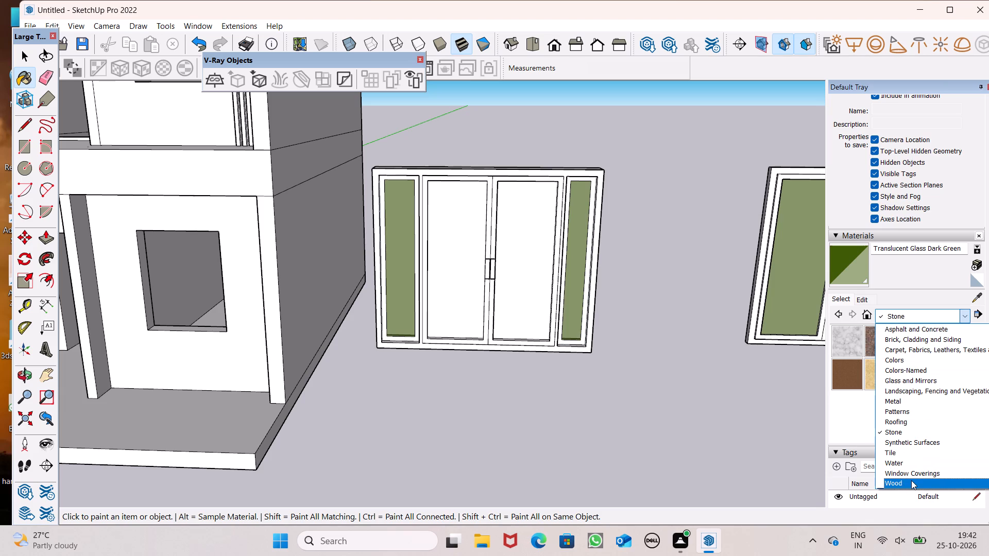
{"action": "left_click", "coordinate": [911, 480]}
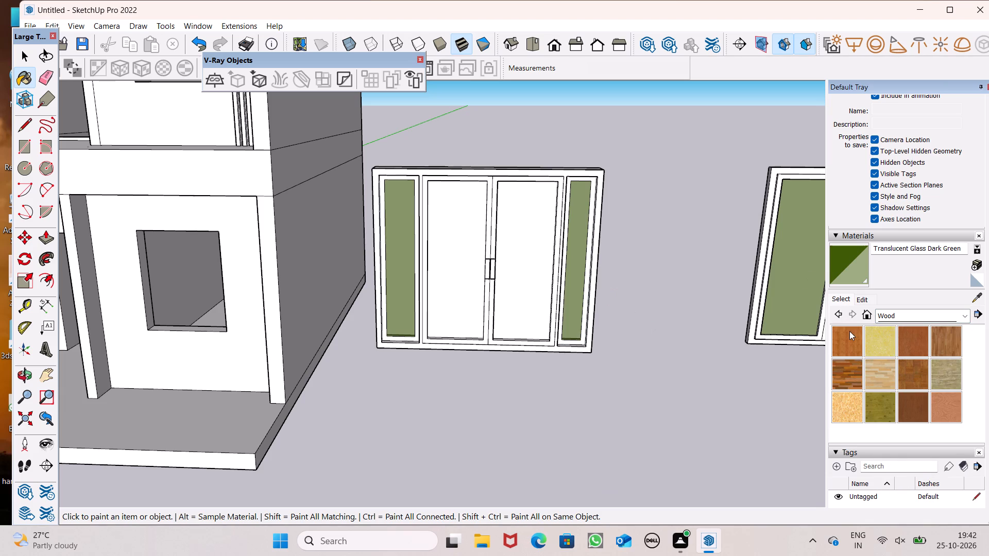
{"action": "left_click", "coordinate": [849, 331]}
{"action": "scroll", "coordinate": [408, 123], "scroll_direction": "up", "scroll_amount": 6}
{"action": "scroll", "coordinate": [438, 168], "scroll_direction": "down", "scroll_amount": 2}
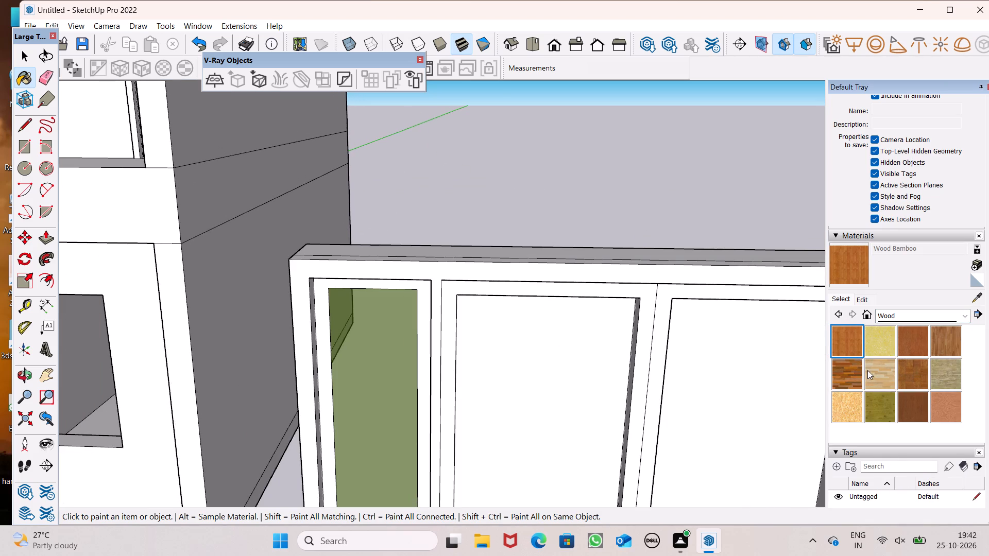
{"action": "middle_click_drag", "start_coordinate": [594, 277], "coordinate": [590, 308]}
{"action": "scroll", "coordinate": [574, 291], "scroll_direction": "up", "scroll_amount": 4}
{"action": "left_click", "coordinate": [542, 237]}
{"action": "left_click", "coordinate": [547, 258]}
{"action": "scroll", "coordinate": [537, 248], "scroll_direction": "down", "scroll_amount": 4}
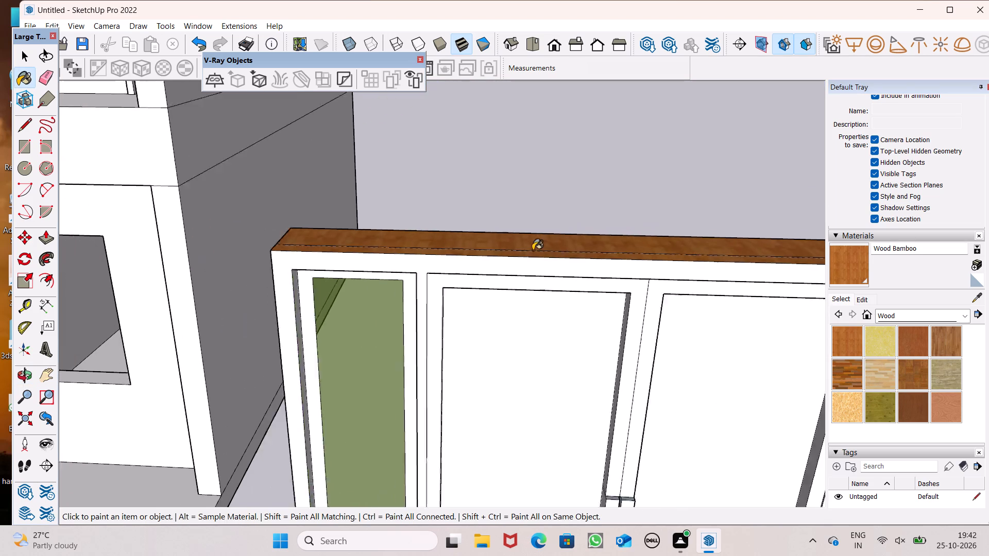
{"action": "scroll", "coordinate": [533, 250], "scroll_direction": "down", "scroll_amount": 3}
{"action": "scroll", "coordinate": [415, 299], "scroll_direction": "up", "scroll_amount": 5}
{"action": "left_click", "coordinate": [369, 241]}
{"action": "scroll", "coordinate": [471, 172], "scroll_direction": "down", "scroll_amount": 6}
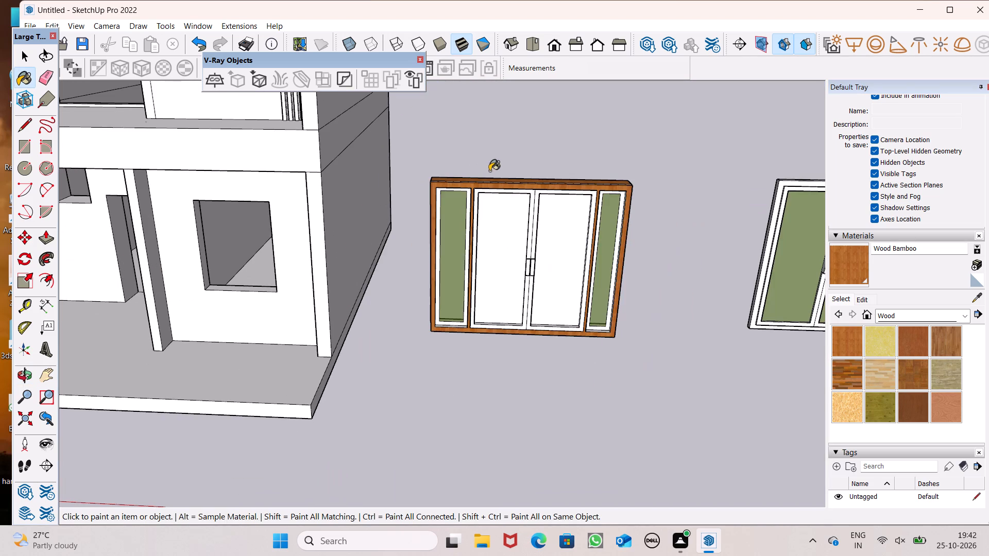
Paint the outer side face of the four-panel window's frame, on the side away from the house, with Wood Bamboo.
{"action": "scroll", "coordinate": [605, 280], "scroll_direction": "up", "scroll_amount": 5}
{"action": "scroll", "coordinate": [615, 288], "scroll_direction": "down", "scroll_amount": 2}
{"action": "middle_click_drag", "start_coordinate": [615, 311], "coordinate": [505, 260]}
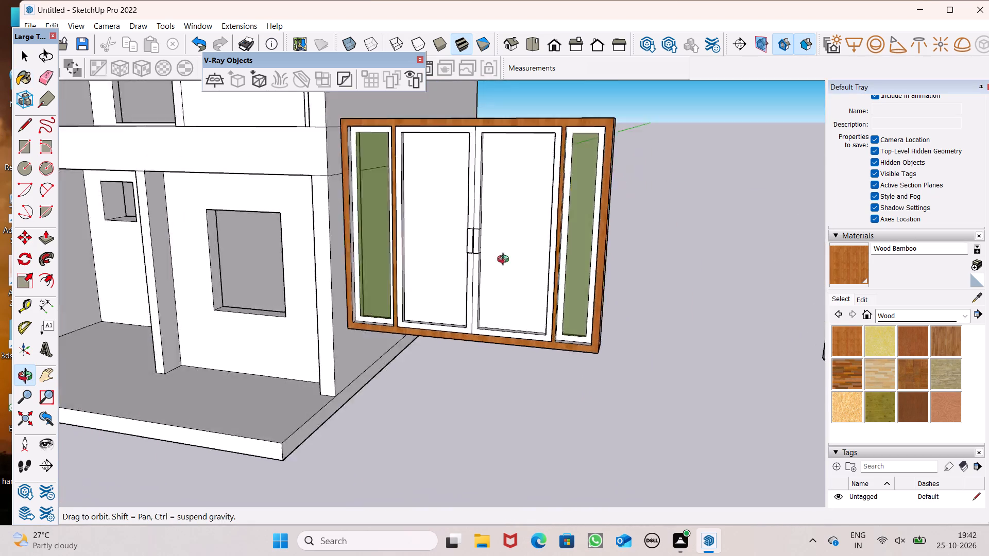
{"action": "middle_click_drag", "start_coordinate": [505, 260], "coordinate": [419, 271]}
{"action": "scroll", "coordinate": [503, 279], "scroll_direction": "up", "scroll_amount": 3}
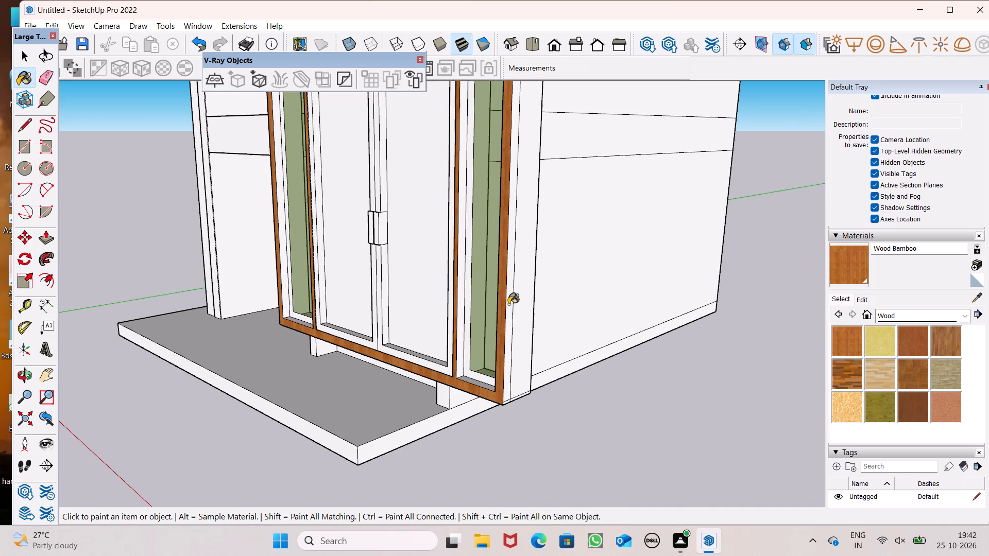
{"action": "left_click", "coordinate": [509, 304]}
{"action": "left_click", "coordinate": [524, 297]}
{"action": "scroll", "coordinate": [524, 294], "scroll_direction": "down", "scroll_amount": 4}
{"action": "middle_click_drag", "start_coordinate": [445, 341], "coordinate": [611, 344]}
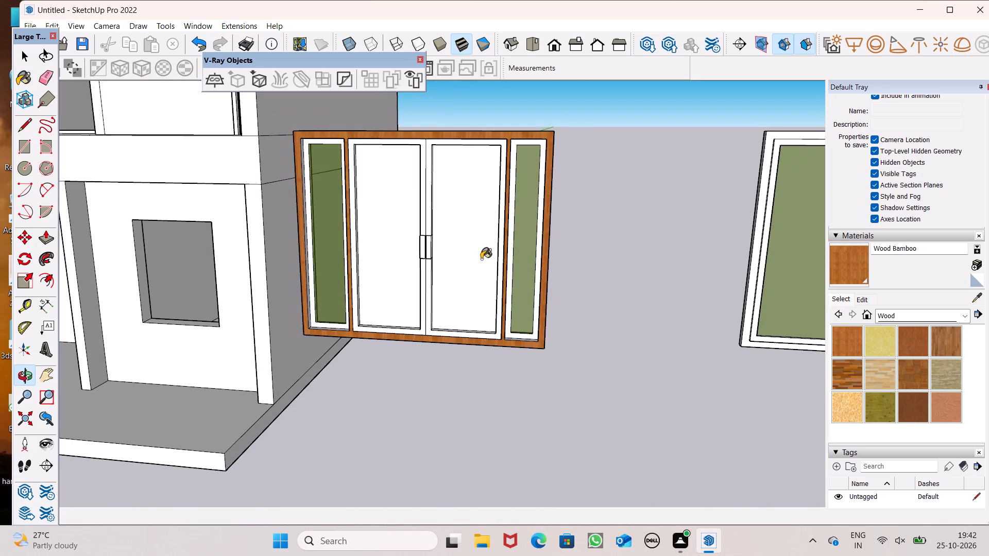
Paint the four-panel window's two narrow sash frames, the left middle sash frame and the left narrow sash's surrounding edges with Wood Bamboo.
{"action": "scroll", "coordinate": [494, 260], "scroll_direction": "up", "scroll_amount": 6}
{"action": "left_click", "coordinate": [519, 269]}
{"action": "scroll", "coordinate": [612, 259], "scroll_direction": "down", "scroll_amount": 7}
{"action": "scroll", "coordinate": [486, 291], "scroll_direction": "up", "scroll_amount": 3}
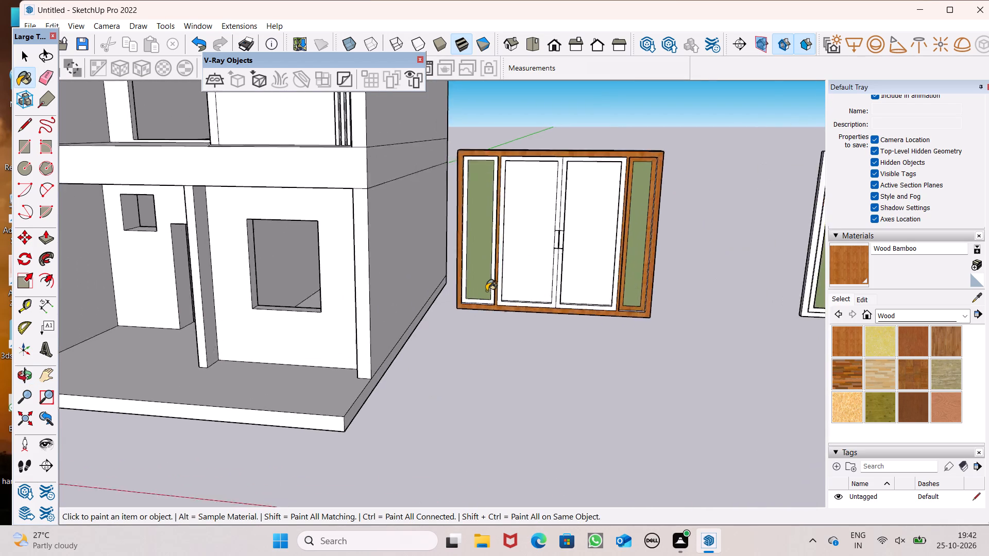
{"action": "scroll", "coordinate": [486, 291], "scroll_direction": "up", "scroll_amount": 10}
{"action": "left_click", "coordinate": [499, 317]}
{"action": "left_click", "coordinate": [553, 318]}
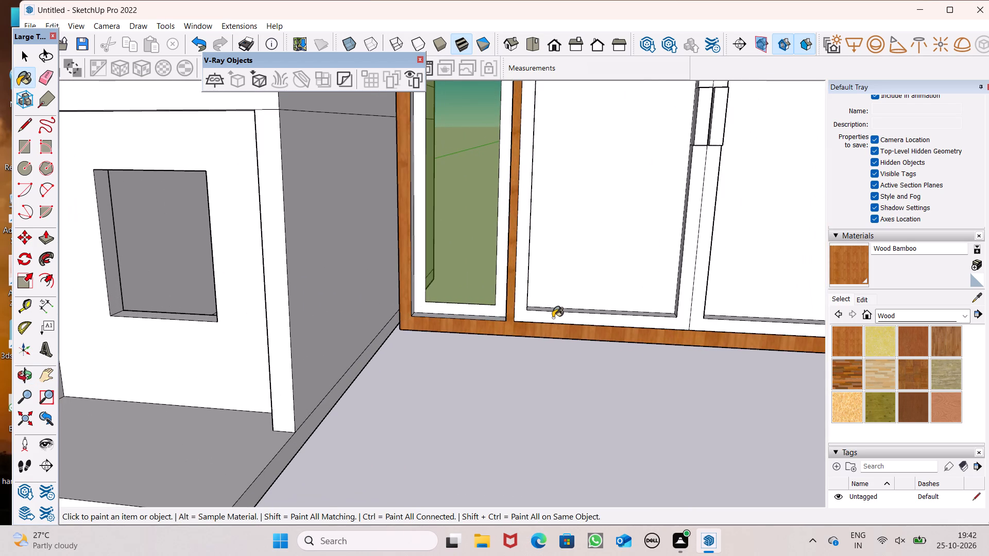
{"action": "scroll", "coordinate": [493, 315], "scroll_direction": "up", "scroll_amount": 7}
{"action": "left_click", "coordinate": [503, 303]}
{"action": "left_click_drag", "start_coordinate": [383, 296], "coordinate": [354, 290]}
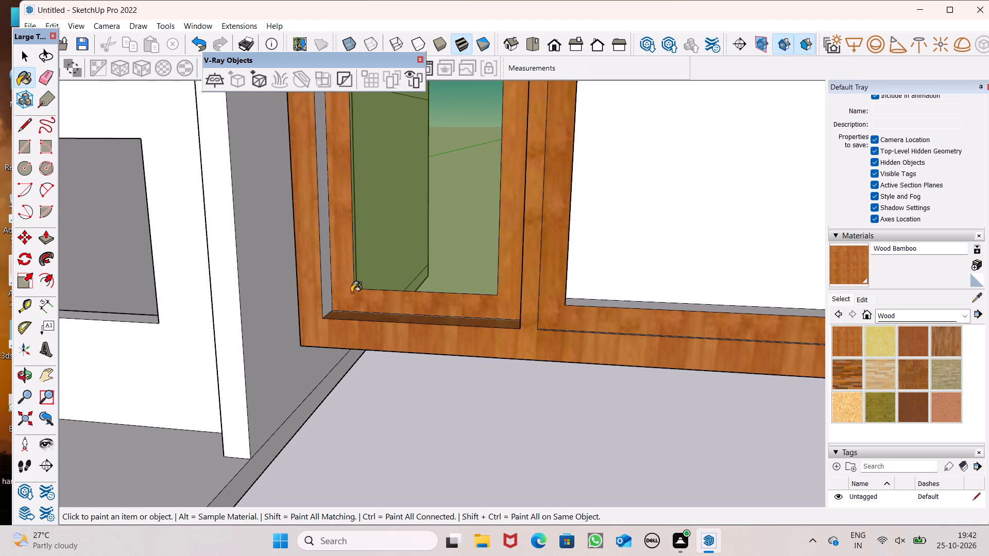
{"action": "left_click", "coordinate": [330, 304]}
{"action": "scroll", "coordinate": [370, 240], "scroll_direction": "down", "scroll_amount": 7}
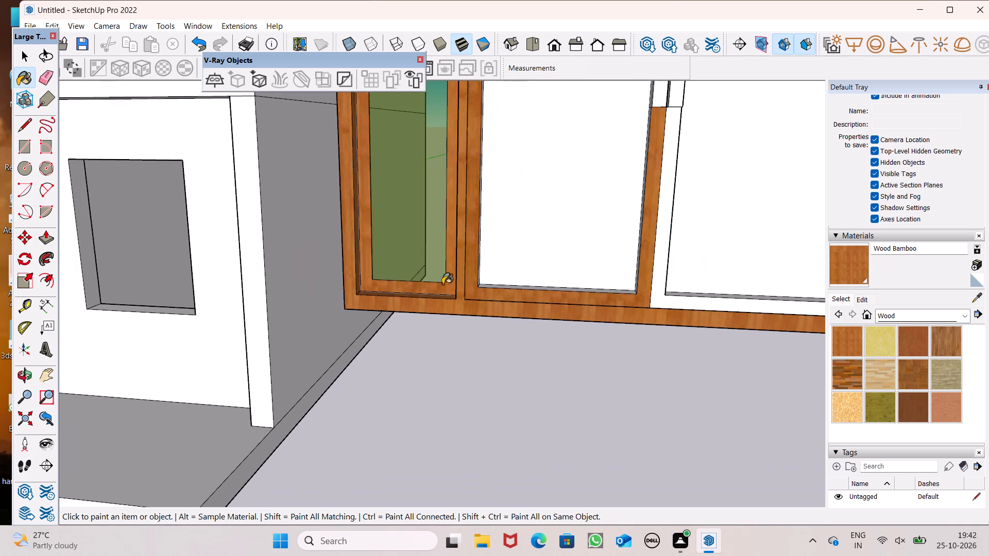
Paint the frame of the four-panel window's right middle sash with Wood Bamboo.
{"action": "scroll", "coordinate": [442, 284], "scroll_direction": "down", "scroll_amount": 6}
{"action": "scroll", "coordinate": [561, 290], "scroll_direction": "down", "scroll_amount": 2}
{"action": "scroll", "coordinate": [629, 312], "scroll_direction": "up", "scroll_amount": 7}
{"action": "scroll", "coordinate": [587, 293], "scroll_direction": "up", "scroll_amount": 5}
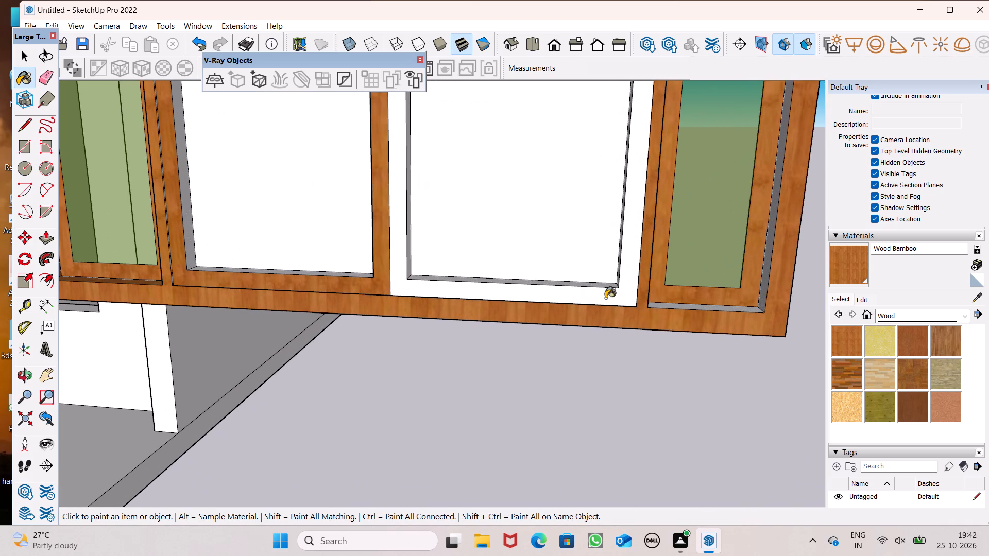
{"action": "left_click", "coordinate": [605, 298]}
{"action": "left_click", "coordinate": [579, 281]}
{"action": "left_click", "coordinate": [673, 301]}
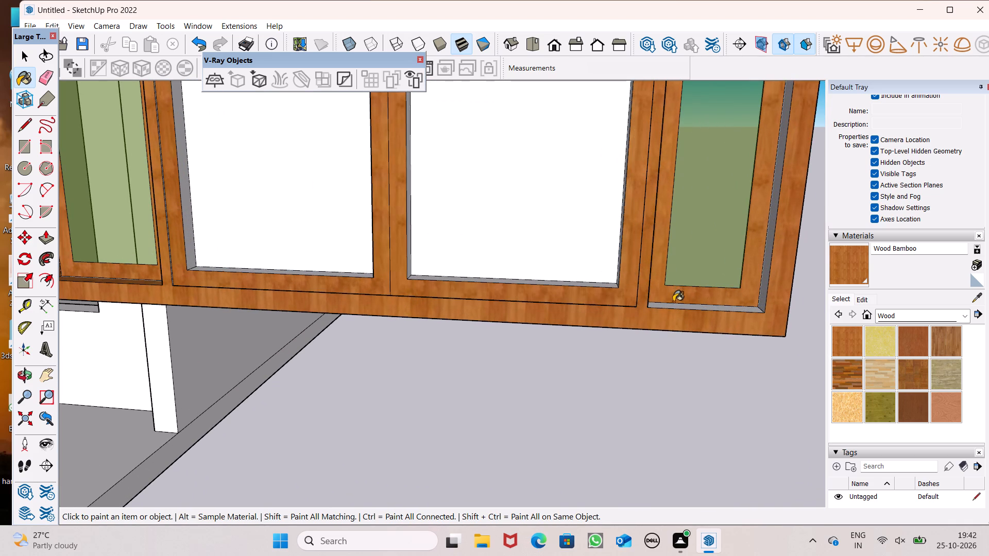
Paint the recess edges around the four-panel window's right narrow sash and the right middle sash's left inner side and bottom edge with Wood Bamboo.
{"action": "scroll", "coordinate": [765, 292], "scroll_direction": "up", "scroll_amount": 8}
{"action": "left_click", "coordinate": [764, 294]}
{"action": "left_click_drag", "start_coordinate": [747, 313], "coordinate": [736, 324]}
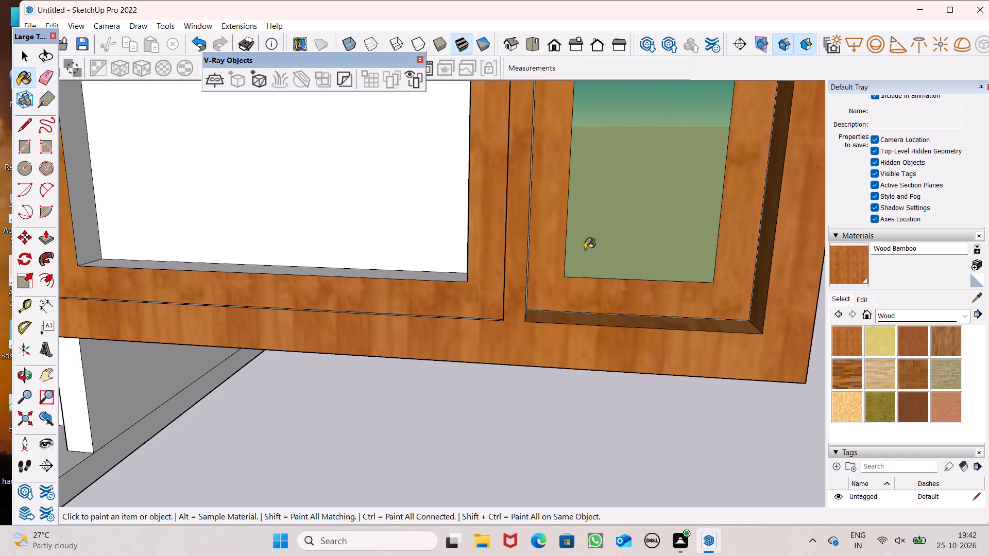
{"action": "scroll", "coordinate": [582, 249], "scroll_direction": "down", "scroll_amount": 5}
{"action": "middle_click_drag", "start_coordinate": [519, 236], "coordinate": [312, 223]}
{"action": "scroll", "coordinate": [354, 209], "scroll_direction": "up", "scroll_amount": 7}
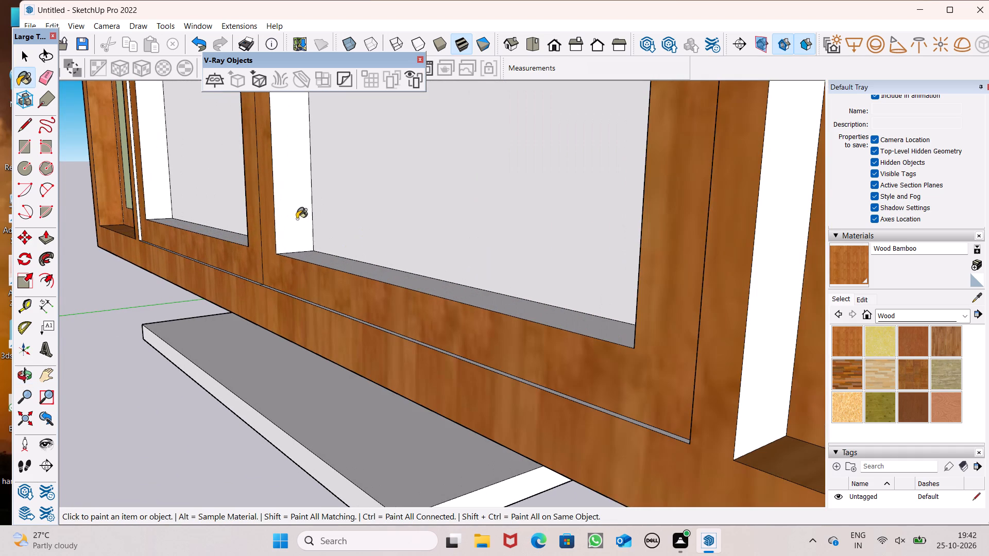
{"action": "left_click", "coordinate": [297, 219]}
{"action": "left_click", "coordinate": [315, 256]}
{"action": "left_click", "coordinate": [760, 359]}
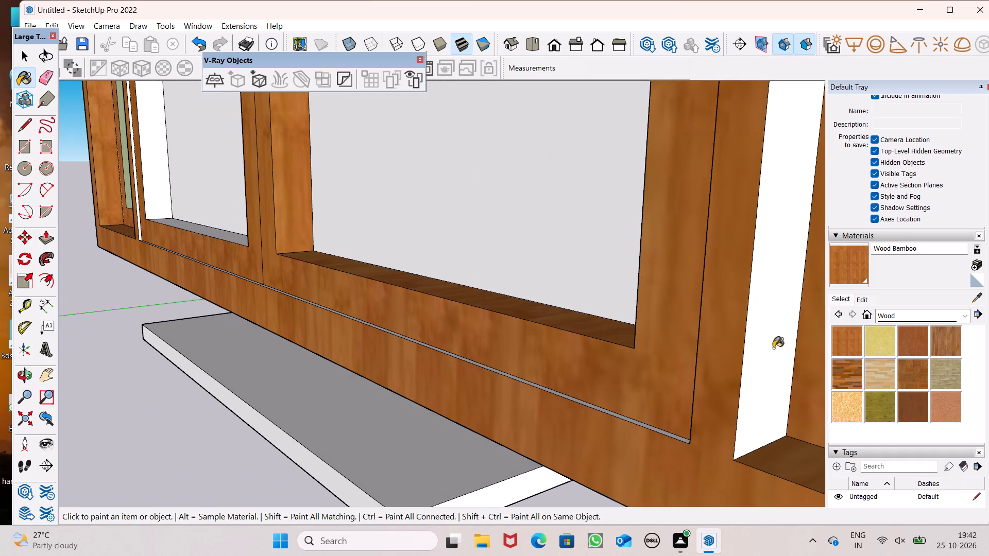
Paint the left middle sash's left inner side and bottom inner edge with Wood Bamboo.
{"action": "scroll", "coordinate": [557, 339], "scroll_direction": "down", "scroll_amount": 5}
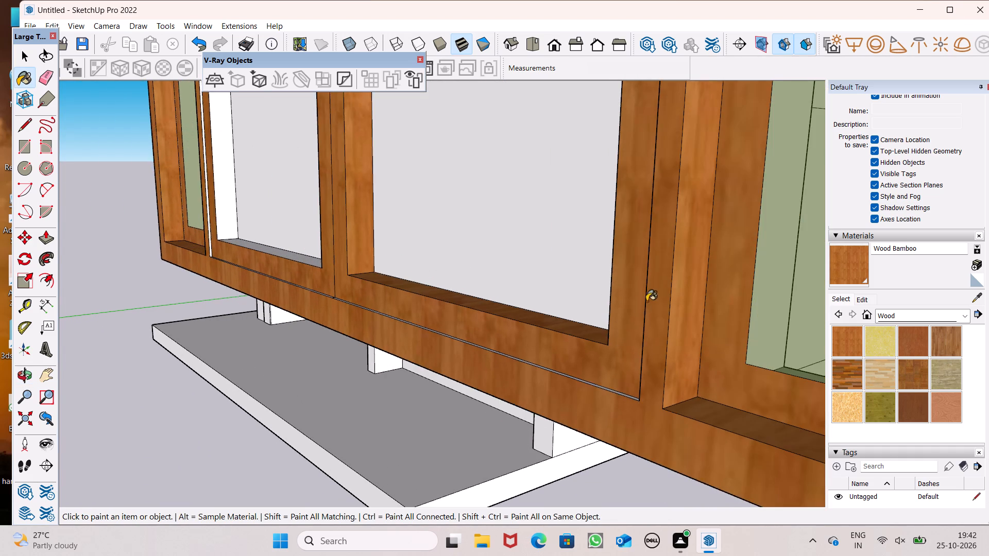
{"action": "scroll", "coordinate": [648, 300], "scroll_direction": "down", "scroll_amount": 5}
{"action": "scroll", "coordinate": [160, 316], "scroll_direction": "up", "scroll_amount": 4}
{"action": "scroll", "coordinate": [213, 353], "scroll_direction": "down", "scroll_amount": 3}
{"action": "scroll", "coordinate": [493, 310], "scroll_direction": "down", "scroll_amount": 2}
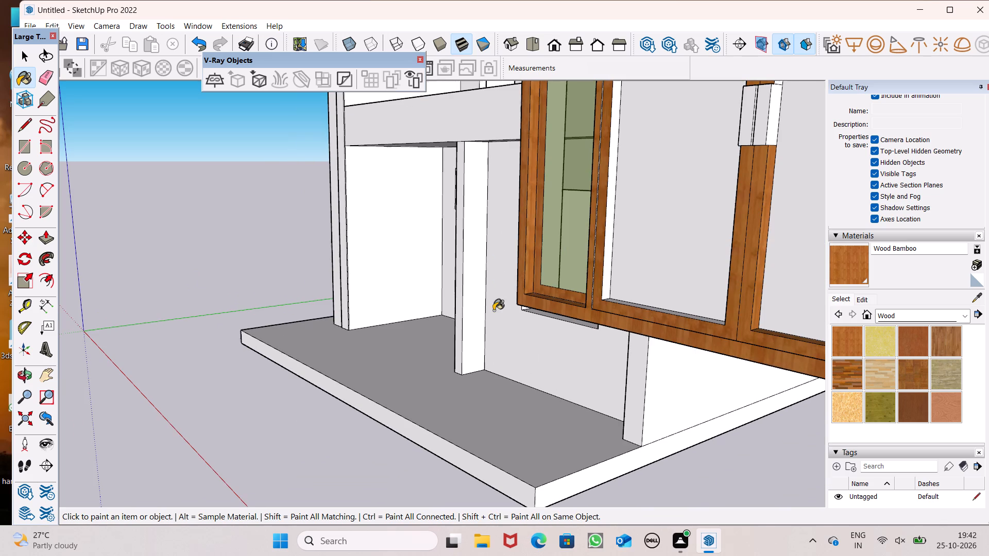
{"action": "scroll", "coordinate": [493, 310], "scroll_direction": "down", "scroll_amount": 1}
{"action": "scroll", "coordinate": [556, 283], "scroll_direction": "up", "scroll_amount": 2}
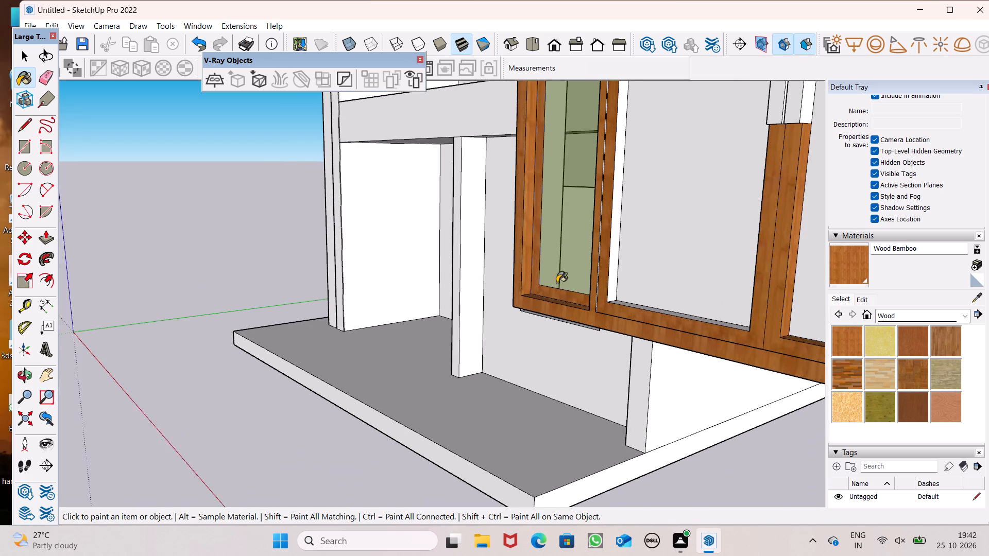
{"action": "scroll", "coordinate": [557, 283], "scroll_direction": "up", "scroll_amount": 2}
{"action": "left_click", "coordinate": [628, 293]}
{"action": "scroll", "coordinate": [642, 296], "scroll_direction": "up", "scroll_amount": 5}
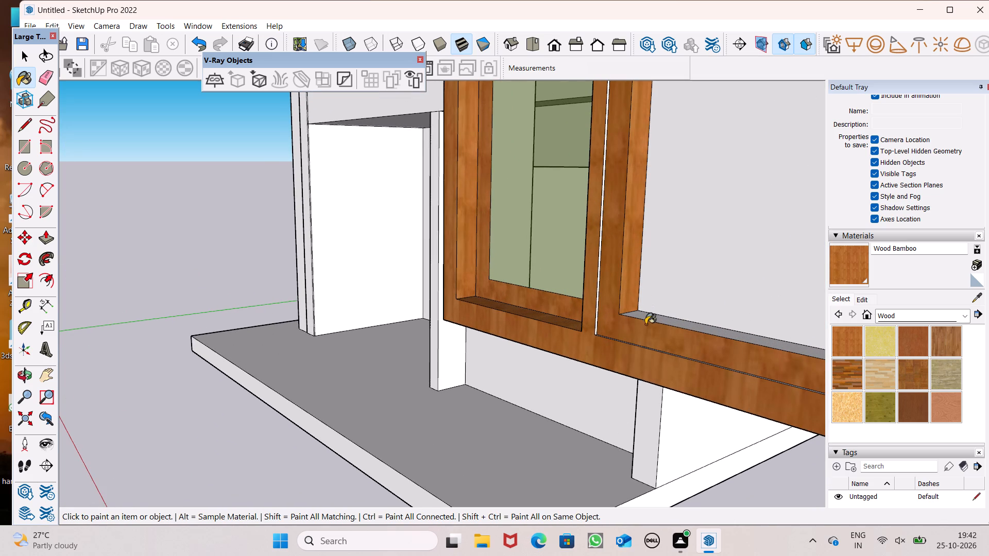
{"action": "left_click", "coordinate": [650, 316]}
Paint the remaining vertical inner sides of both middle sashes, above and below the handles, with Wood Bamboo.
{"action": "scroll", "coordinate": [641, 318], "scroll_direction": "down", "scroll_amount": 13}
{"action": "middle_click_drag", "start_coordinate": [572, 374], "coordinate": [609, 393]}
{"action": "scroll", "coordinate": [609, 393], "scroll_direction": "up", "scroll_amount": 1}
{"action": "middle_click_drag", "start_coordinate": [582, 393], "coordinate": [488, 394]}
{"action": "scroll", "coordinate": [522, 319], "scroll_direction": "up", "scroll_amount": 8}
{"action": "scroll", "coordinate": [502, 359], "scroll_direction": "up", "scroll_amount": 6}
{"action": "left_click", "coordinate": [490, 344]}
{"action": "scroll", "coordinate": [491, 354], "scroll_direction": "down", "scroll_amount": 4}
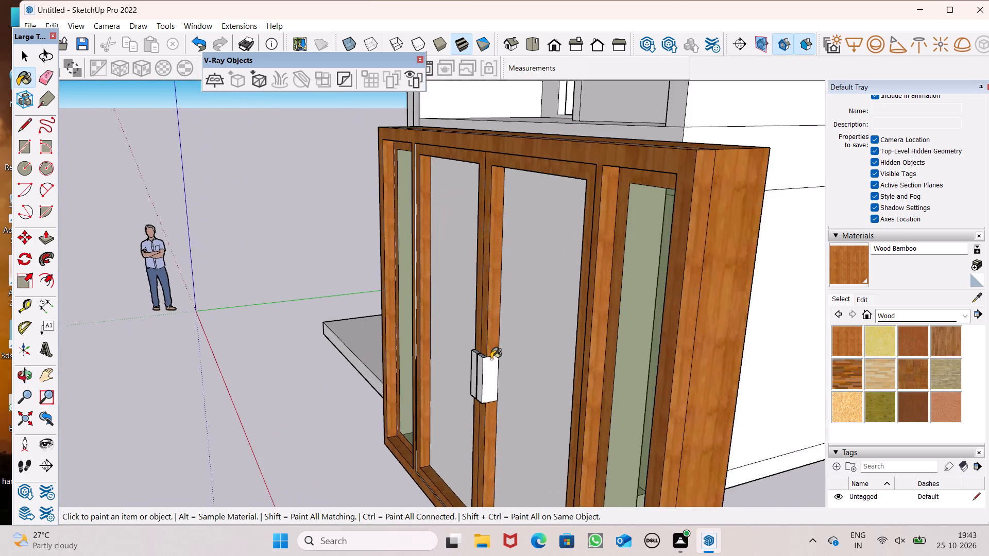
{"action": "middle_click_drag", "start_coordinate": [457, 432], "coordinate": [983, 421]}
{"action": "scroll", "coordinate": [401, 345], "scroll_direction": "up", "scroll_amount": 2}
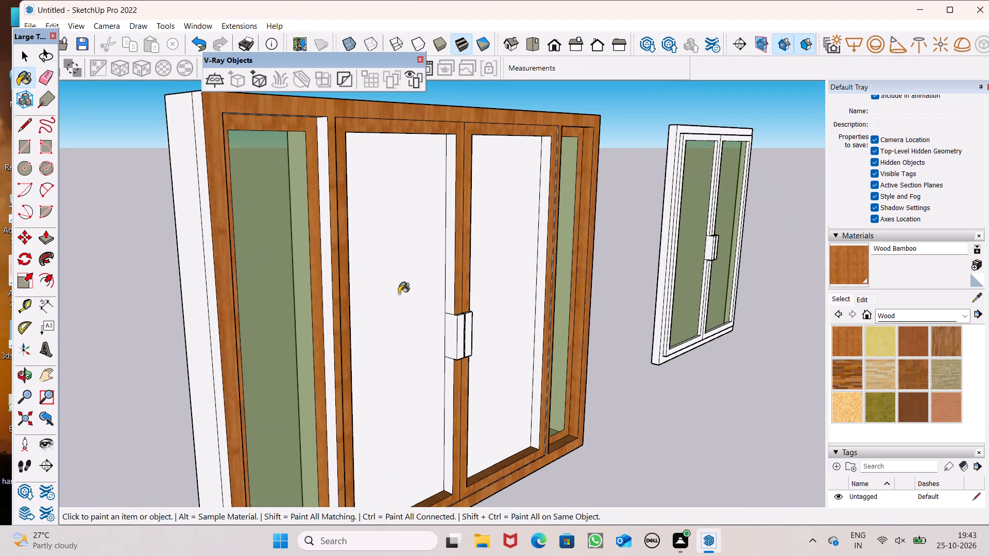
{"action": "left_click", "coordinate": [454, 293]}
{"action": "scroll", "coordinate": [464, 416], "scroll_direction": "up", "scroll_amount": 4}
{"action": "left_click", "coordinate": [439, 370]}
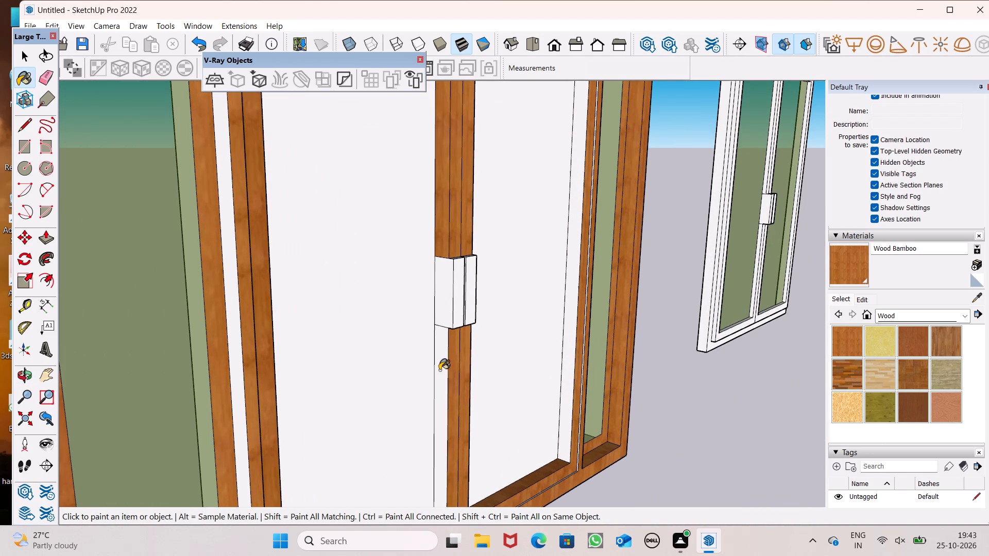
{"action": "left_click", "coordinate": [575, 295]}
Paint the undersides along the top of both narrow sash recesses and both middle sash openings with Wood Bamboo.
{"action": "scroll", "coordinate": [574, 303], "scroll_direction": "down", "scroll_amount": 6}
{"action": "middle_click_drag", "start_coordinate": [567, 328], "coordinate": [320, 175]}
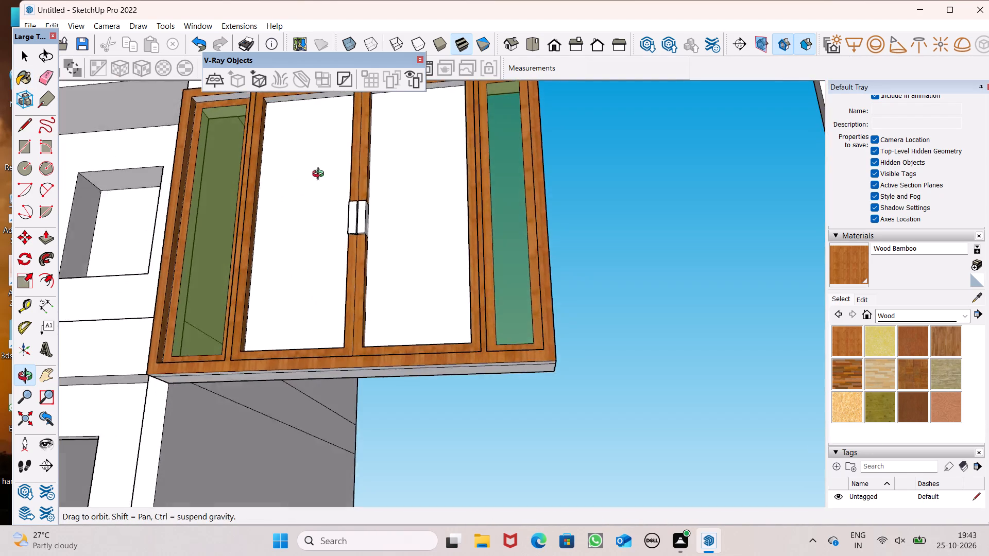
{"action": "middle_click_drag", "start_coordinate": [320, 175], "coordinate": [322, 172]}
{"action": "scroll", "coordinate": [320, 250], "scroll_direction": "down", "scroll_amount": 5}
{"action": "scroll", "coordinate": [278, 149], "scroll_direction": "up", "scroll_amount": 6}
{"action": "scroll", "coordinate": [260, 188], "scroll_direction": "down", "scroll_amount": 4}
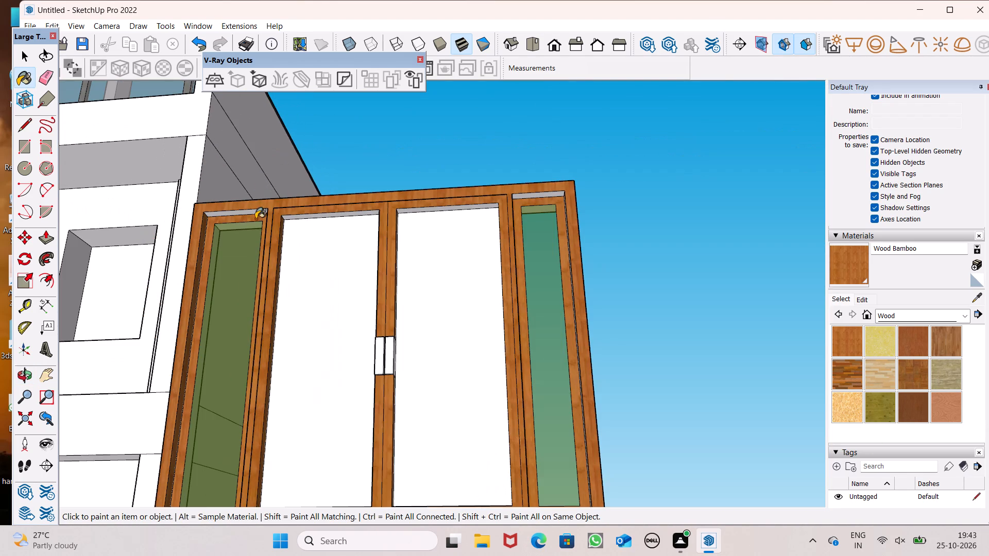
{"action": "scroll", "coordinate": [252, 219], "scroll_direction": "up", "scroll_amount": 7}
{"action": "left_click", "coordinate": [253, 208]}
{"action": "scroll", "coordinate": [428, 214], "scroll_direction": "up", "scroll_amount": 4}
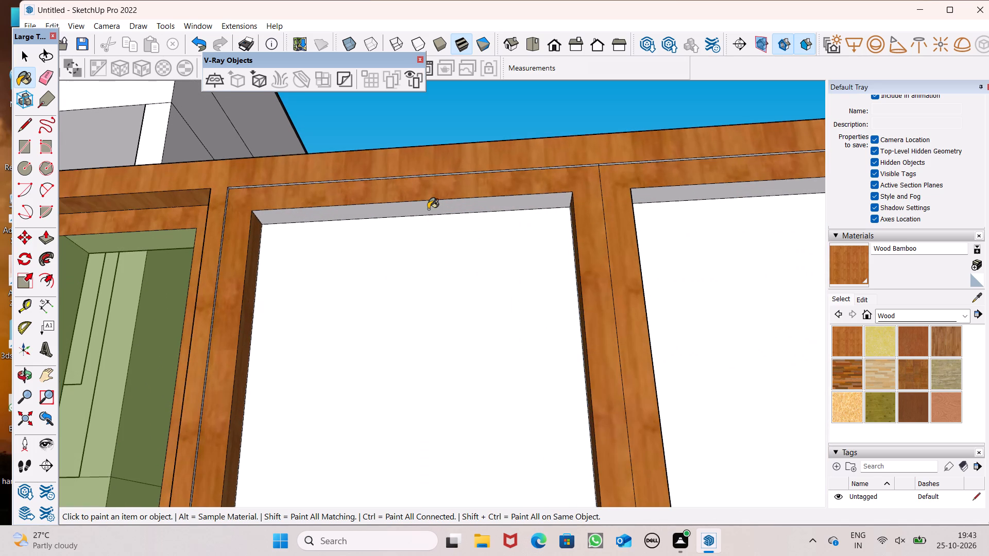
{"action": "left_click", "coordinate": [428, 208]}
{"action": "scroll", "coordinate": [365, 205], "scroll_direction": "down", "scroll_amount": 3}
{"action": "scroll", "coordinate": [616, 187], "scroll_direction": "up", "scroll_amount": 2}
{"action": "left_click", "coordinate": [620, 193]}
{"action": "scroll", "coordinate": [507, 186], "scroll_direction": "down", "scroll_amount": 5}
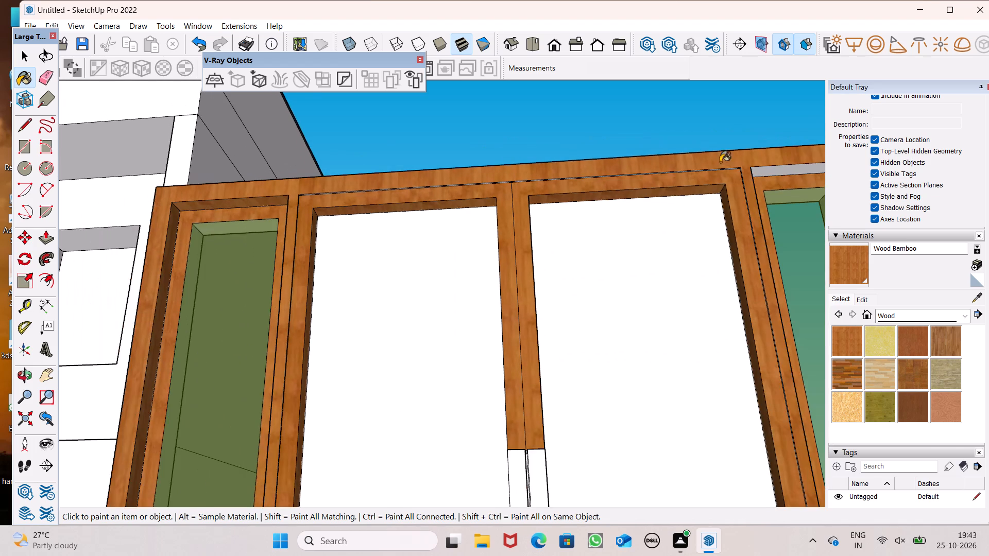
{"action": "scroll", "coordinate": [770, 166], "scroll_direction": "up", "scroll_amount": 6}
{"action": "left_click_drag", "start_coordinate": [779, 177], "coordinate": [771, 175]}
{"action": "scroll", "coordinate": [359, 269], "scroll_direction": "down", "scroll_amount": 6}
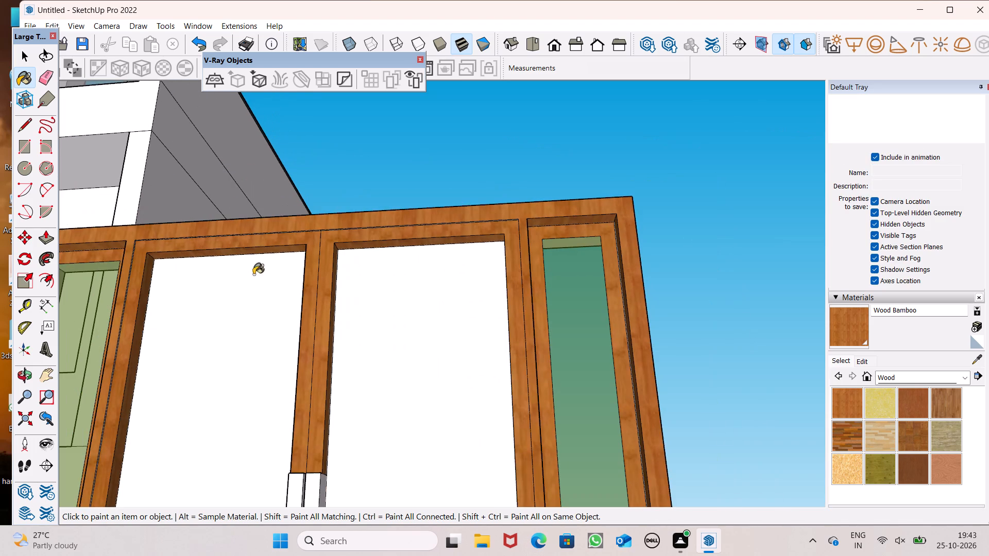
On the four-panel window's back, paint the outer frame face, one recess side and both middle sash frames with Wood Bamboo.
{"action": "scroll", "coordinate": [581, 242], "scroll_direction": "down", "scroll_amount": 4}
{"action": "middle_click_drag", "start_coordinate": [532, 275], "coordinate": [0, 512]}
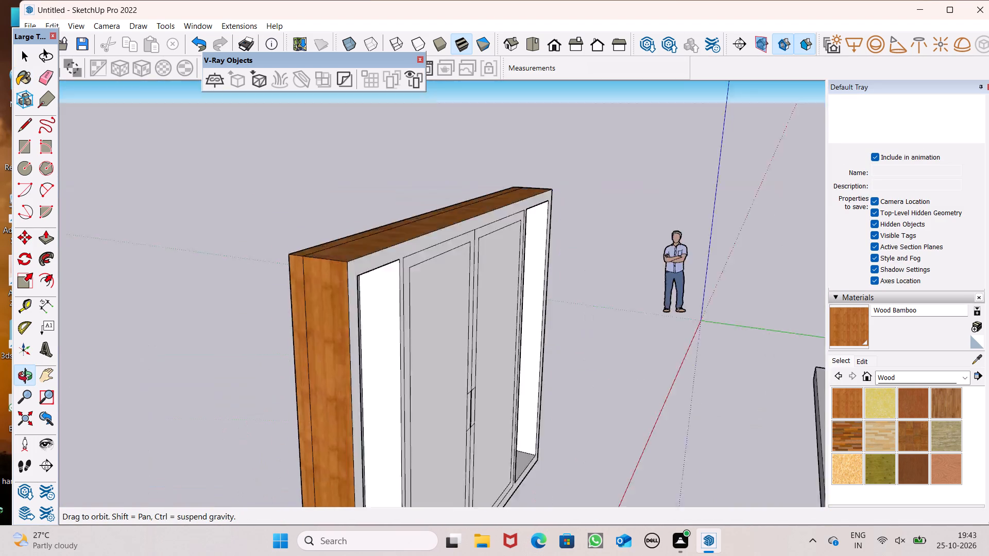
{"action": "middle_click_drag", "start_coordinate": [0, 512], "coordinate": [0, 474]}
{"action": "scroll", "coordinate": [309, 316], "scroll_direction": "up", "scroll_amount": 5}
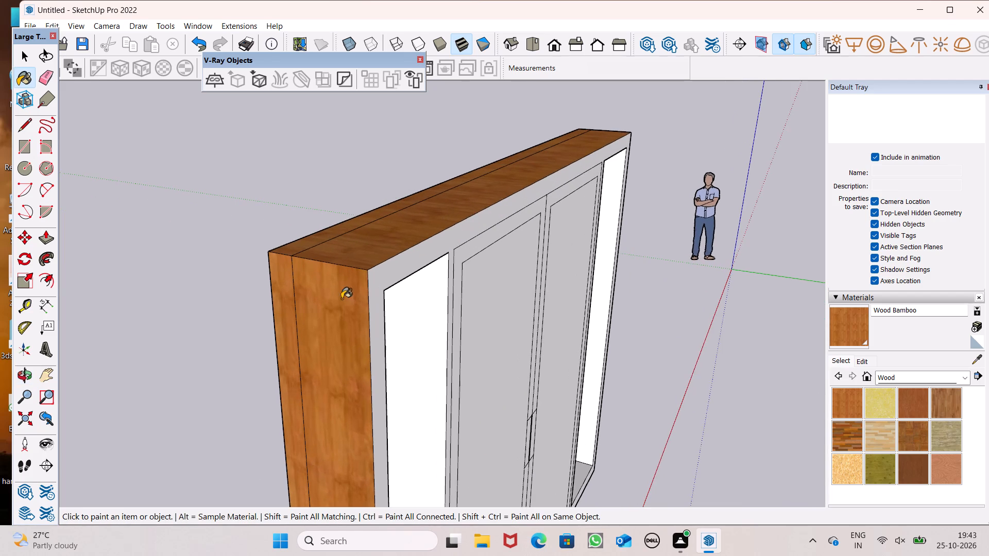
{"action": "left_click", "coordinate": [389, 274]}
{"action": "scroll", "coordinate": [383, 278], "scroll_direction": "down", "scroll_amount": 4}
{"action": "middle_click_drag", "start_coordinate": [379, 281], "coordinate": [220, 307]}
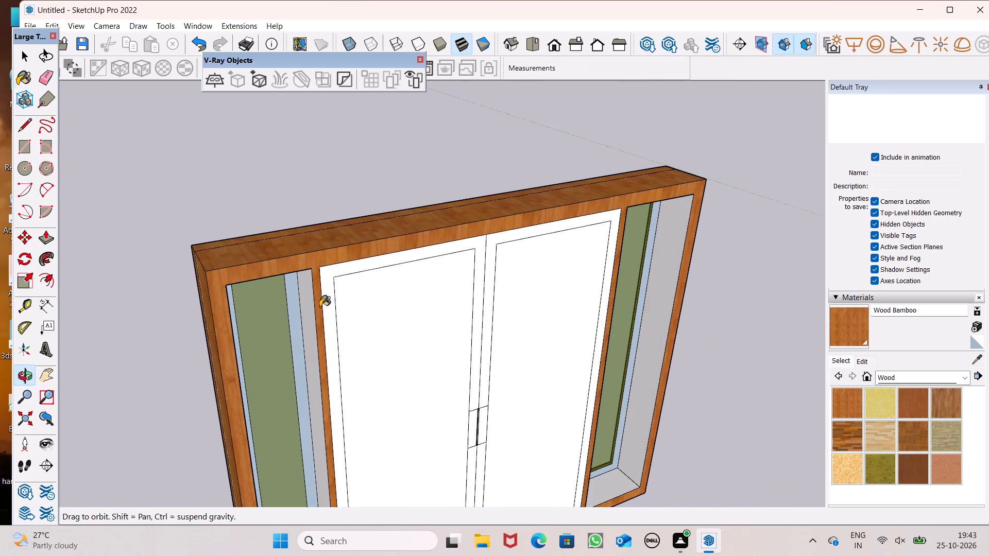
{"action": "scroll", "coordinate": [320, 307], "scroll_direction": "up", "scroll_amount": 4}
{"action": "left_click_drag", "start_coordinate": [297, 315], "coordinate": [301, 315]}
{"action": "left_click", "coordinate": [343, 257]}
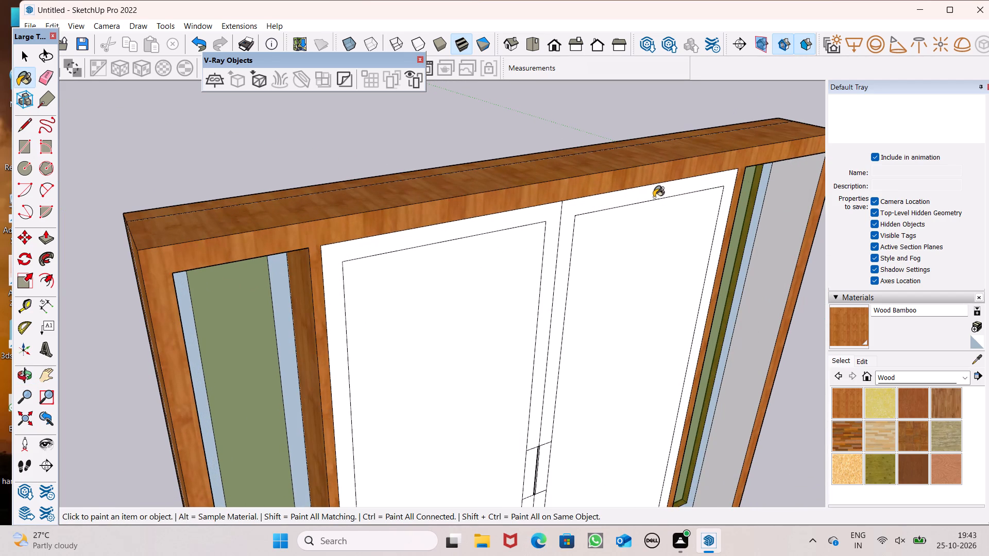
{"action": "left_click", "coordinate": [653, 197]}
Paint the back faces of the four-panel window's two middle panels with Wood Bamboo.
{"action": "scroll", "coordinate": [557, 248], "scroll_direction": "down", "scroll_amount": 4}
{"action": "middle_click_drag", "start_coordinate": [501, 250], "coordinate": [404, 254]}
{"action": "left_click", "coordinate": [449, 288]}
{"action": "left_click", "coordinate": [621, 296]}
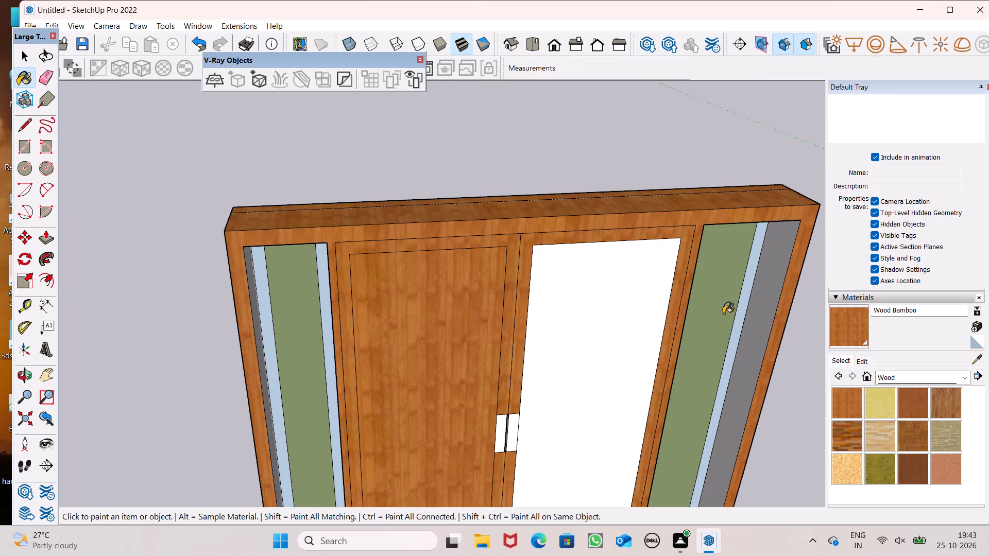
Paint the remaining sides and bottoms of both narrow recesses on the four-panel window's back with Wood Bamboo.
{"action": "left_click", "coordinate": [774, 295]}
{"action": "scroll", "coordinate": [744, 251], "scroll_direction": "down", "scroll_amount": 5}
{"action": "middle_click_drag", "start_coordinate": [719, 325], "coordinate": [625, 342]}
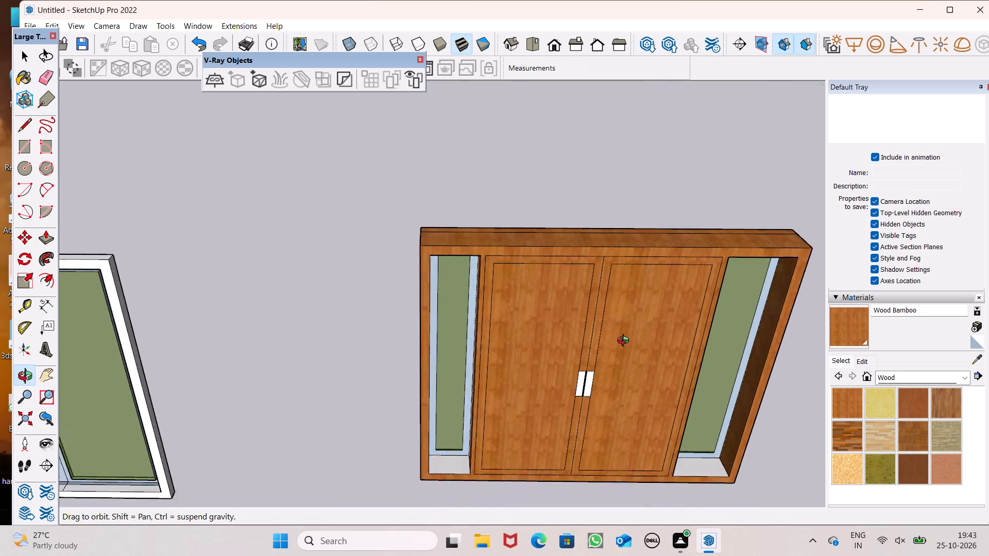
{"action": "middle_click_drag", "start_coordinate": [625, 342], "coordinate": [490, 321]}
{"action": "left_click", "coordinate": [387, 363]}
{"action": "scroll", "coordinate": [424, 308], "scroll_direction": "down", "scroll_amount": 4}
{"action": "scroll", "coordinate": [428, 462], "scroll_direction": "up", "scroll_amount": 5}
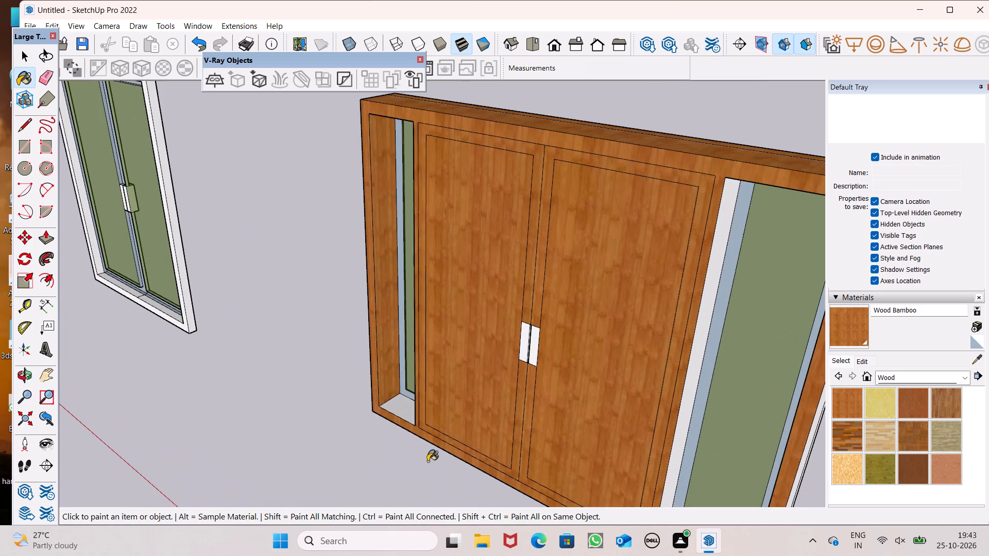
{"action": "left_click", "coordinate": [399, 409]}
{"action": "scroll", "coordinate": [440, 342], "scroll_direction": "down", "scroll_amount": 5}
{"action": "scroll", "coordinate": [635, 412], "scroll_direction": "up", "scroll_amount": 6}
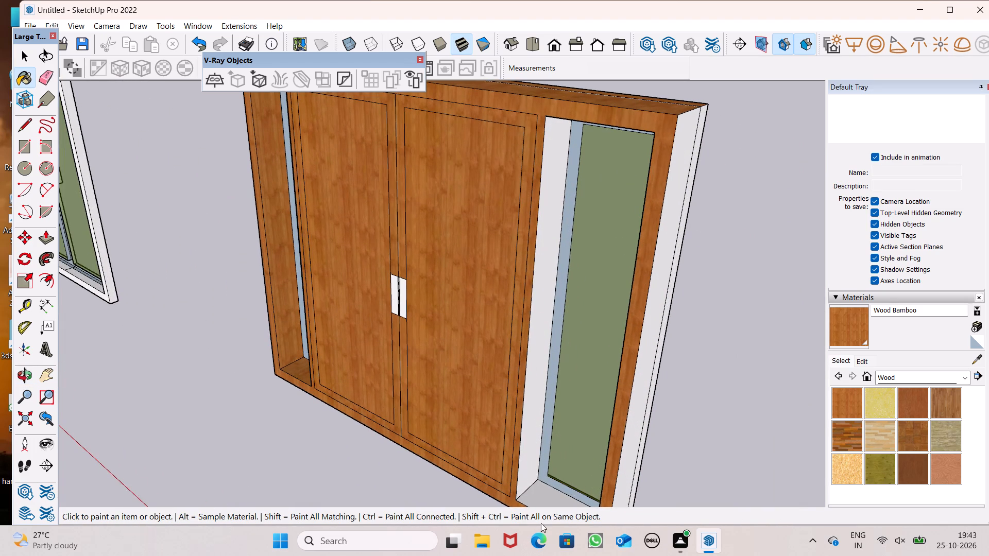
{"action": "left_click", "coordinate": [544, 501]}
{"action": "left_click", "coordinate": [531, 458]}
Paint the back faces of both narrow sash frames on the four-panel window with Wood Bamboo.
{"action": "scroll", "coordinate": [517, 449], "scroll_direction": "down", "scroll_amount": 2}
{"action": "middle_click_drag", "start_coordinate": [411, 449], "coordinate": [772, 348]}
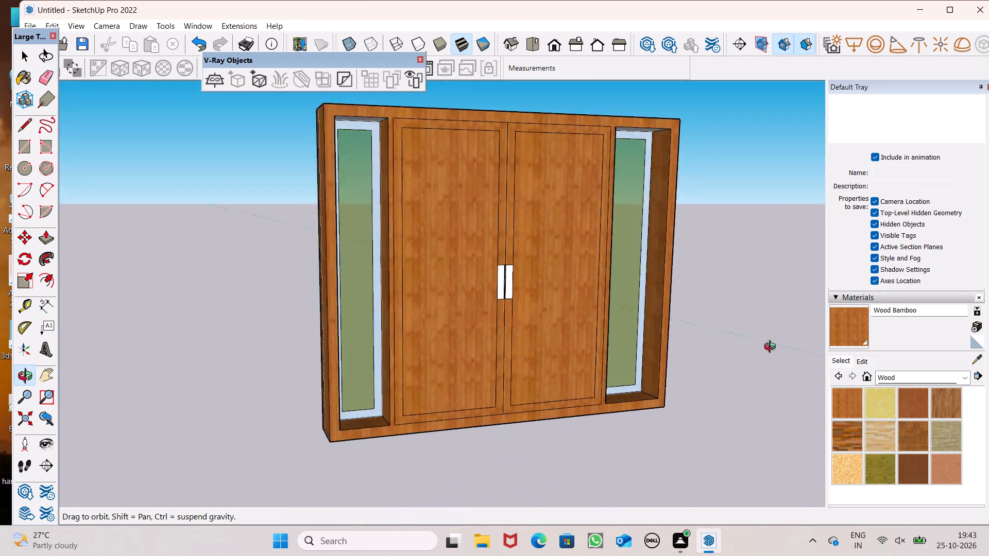
{"action": "middle_click_drag", "start_coordinate": [772, 348], "coordinate": [804, 334]}
{"action": "scroll", "coordinate": [423, 367], "scroll_direction": "up", "scroll_amount": 2}
{"action": "scroll", "coordinate": [421, 360], "scroll_direction": "down", "scroll_amount": 3}
{"action": "middle_click_drag", "start_coordinate": [415, 387], "coordinate": [326, 482]}
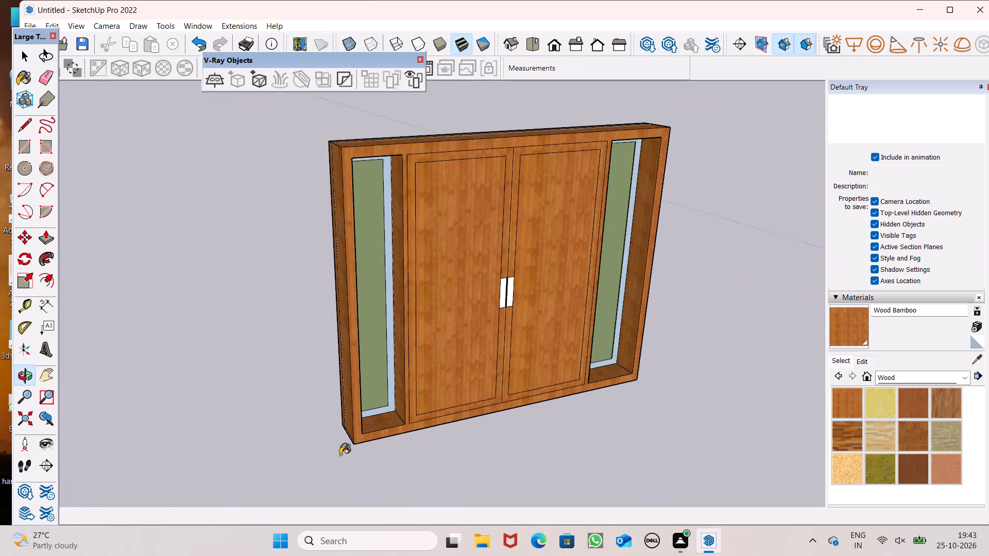
{"action": "scroll", "coordinate": [356, 447], "scroll_direction": "up", "scroll_amount": 6}
{"action": "left_click", "coordinate": [453, 310]}
{"action": "scroll", "coordinate": [424, 337], "scroll_direction": "down", "scroll_amount": 7}
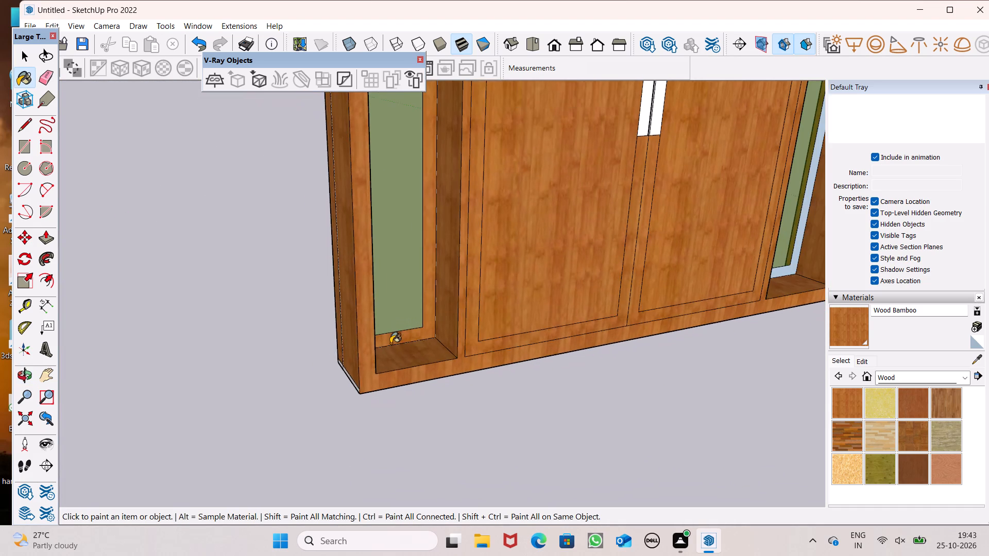
{"action": "scroll", "coordinate": [391, 343], "scroll_direction": "down", "scroll_amount": 3}
{"action": "middle_click_drag", "start_coordinate": [387, 344], "coordinate": [358, 349]}
{"action": "scroll", "coordinate": [548, 379], "scroll_direction": "down", "scroll_amount": 4}
{"action": "scroll", "coordinate": [706, 309], "scroll_direction": "up", "scroll_amount": 6}
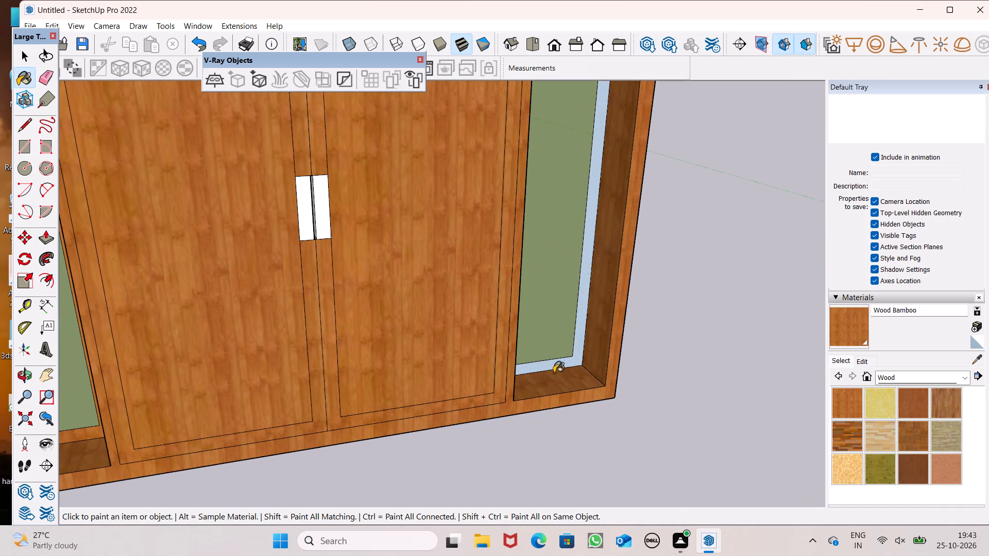
{"action": "left_click", "coordinate": [544, 370]}
Darken the Wood Bamboo material by setting its red value to 141.
{"action": "scroll", "coordinate": [537, 357], "scroll_direction": "down", "scroll_amount": 6}
{"action": "middle_click_drag", "start_coordinate": [319, 390], "coordinate": [695, 385]}
{"action": "scroll", "coordinate": [509, 374], "scroll_direction": "down", "scroll_amount": 4}
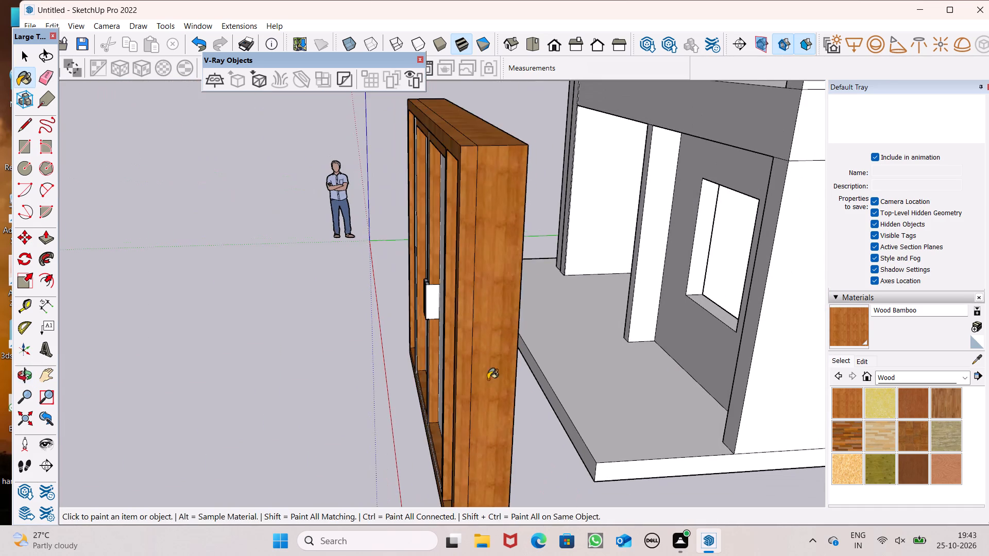
{"action": "middle_click_drag", "start_coordinate": [279, 408], "coordinate": [678, 418]}
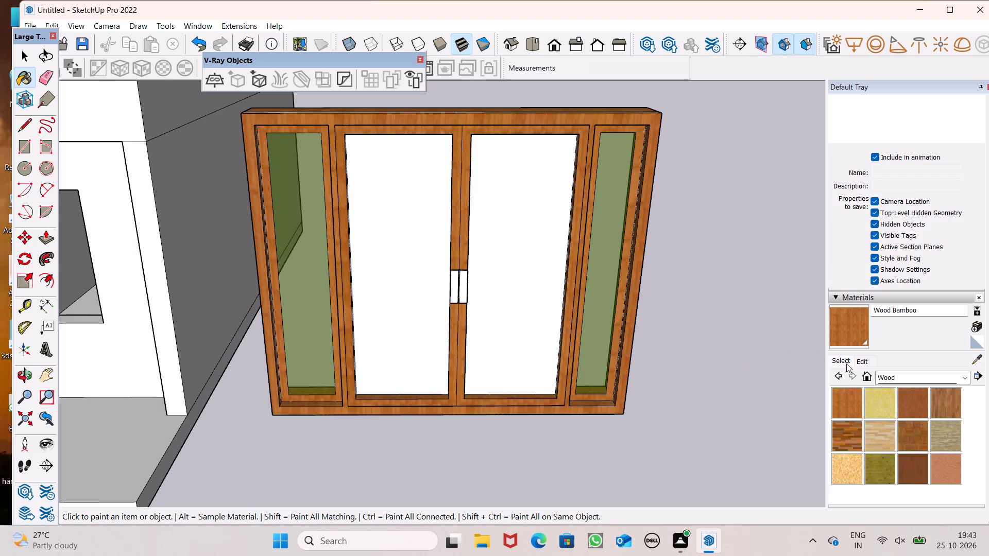
{"action": "left_click", "coordinate": [857, 362]}
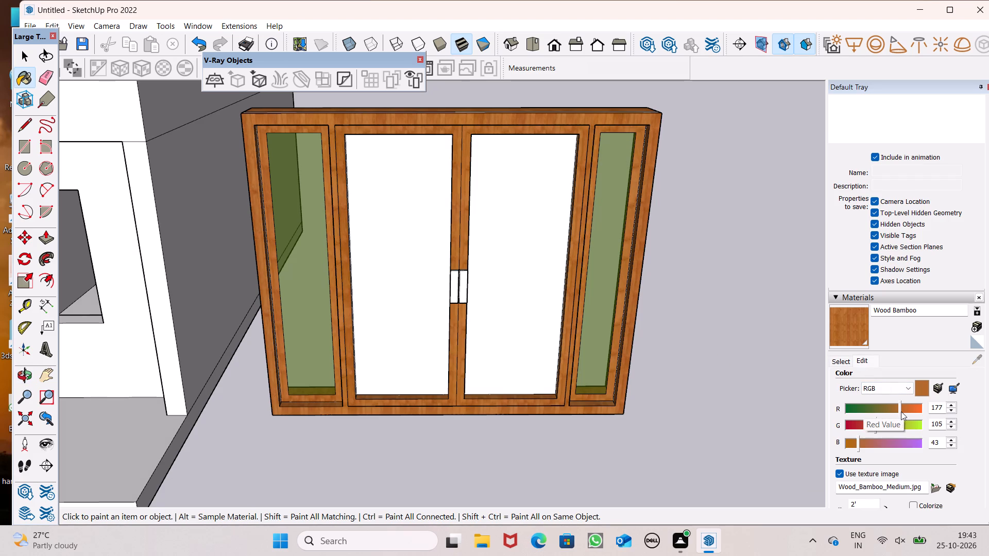
{"action": "left_click_drag", "start_coordinate": [902, 410], "coordinate": [888, 419]}
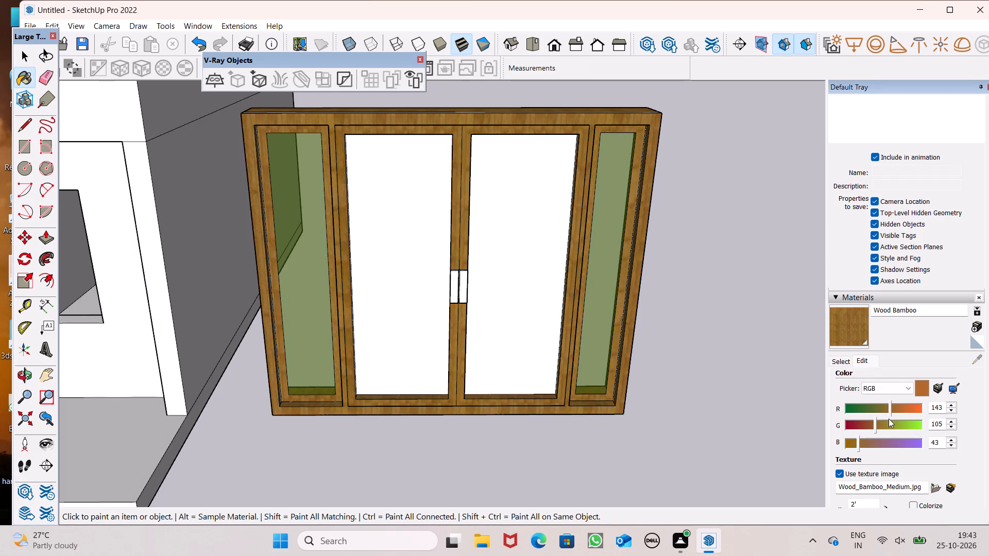
{"action": "left_click", "coordinate": [851, 338]}
Paint the front faces of the four-panel window's two middle panels with the recoloured Wood Bamboo.
{"action": "left_click", "coordinate": [481, 354]}
{"action": "left_click", "coordinate": [394, 340]}
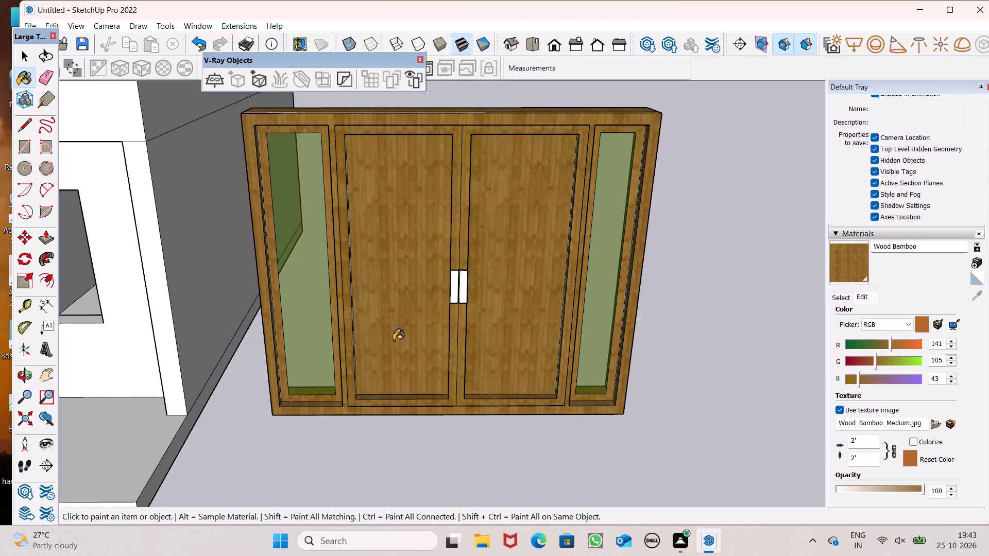
Paint the two-sash window's outer frame front, left sash frame, recess edge and outer side face with the recoloured Wood Bamboo.
{"action": "middle_click_drag", "start_coordinate": [429, 397], "coordinate": [476, 373]}
{"action": "scroll", "coordinate": [389, 317], "scroll_direction": "down", "scroll_amount": 5}
{"action": "scroll", "coordinate": [641, 315], "scroll_direction": "up", "scroll_amount": 6}
{"action": "scroll", "coordinate": [586, 409], "scroll_direction": "down", "scroll_amount": 3}
{"action": "scroll", "coordinate": [691, 395], "scroll_direction": "up", "scroll_amount": 4}
{"action": "left_click", "coordinate": [626, 416]}
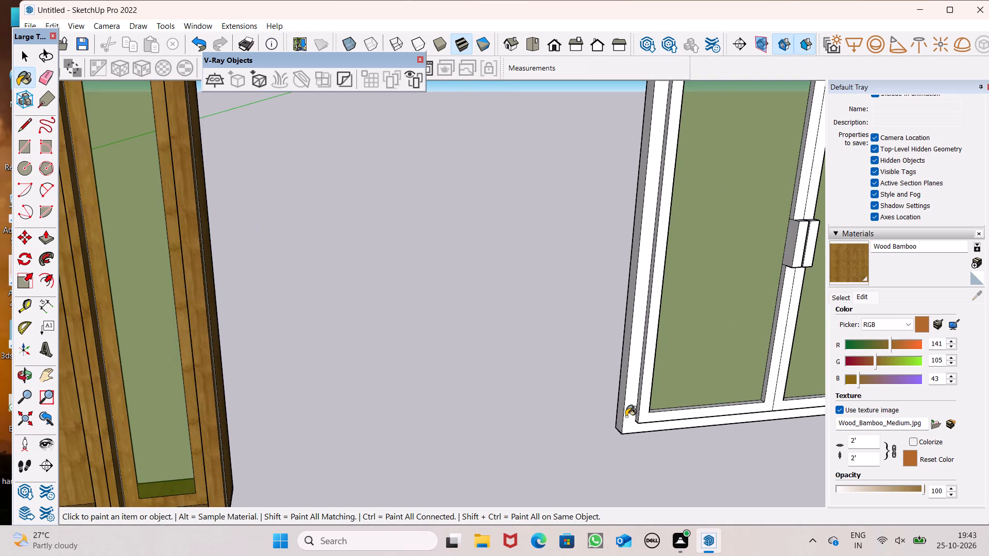
{"action": "scroll", "coordinate": [627, 411], "scroll_direction": "up", "scroll_amount": 5}
{"action": "left_click", "coordinate": [655, 392]}
{"action": "scroll", "coordinate": [644, 397], "scroll_direction": "up", "scroll_amount": 7}
{"action": "left_click", "coordinate": [649, 392]}
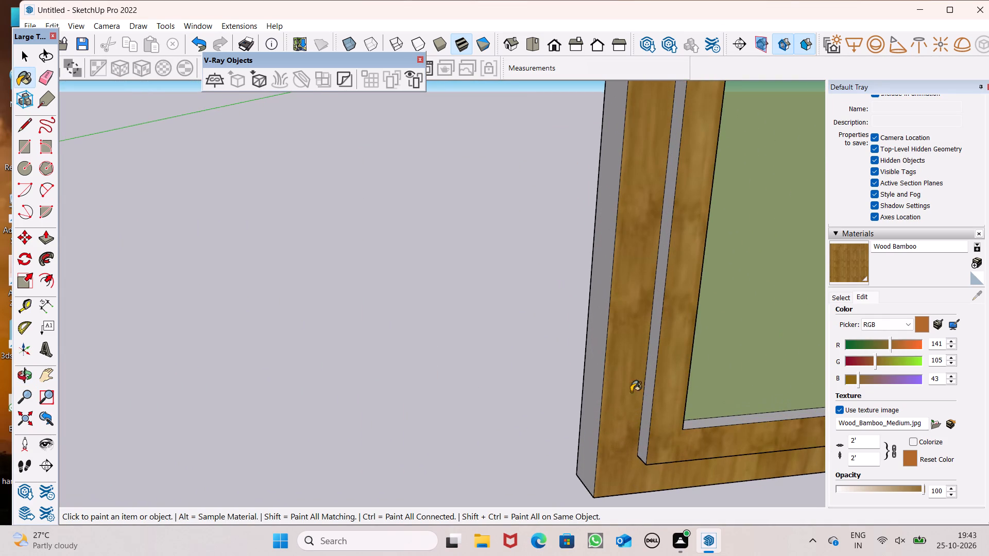
{"action": "left_click", "coordinate": [596, 395]}
{"action": "scroll", "coordinate": [580, 390], "scroll_direction": "down", "scroll_amount": 5}
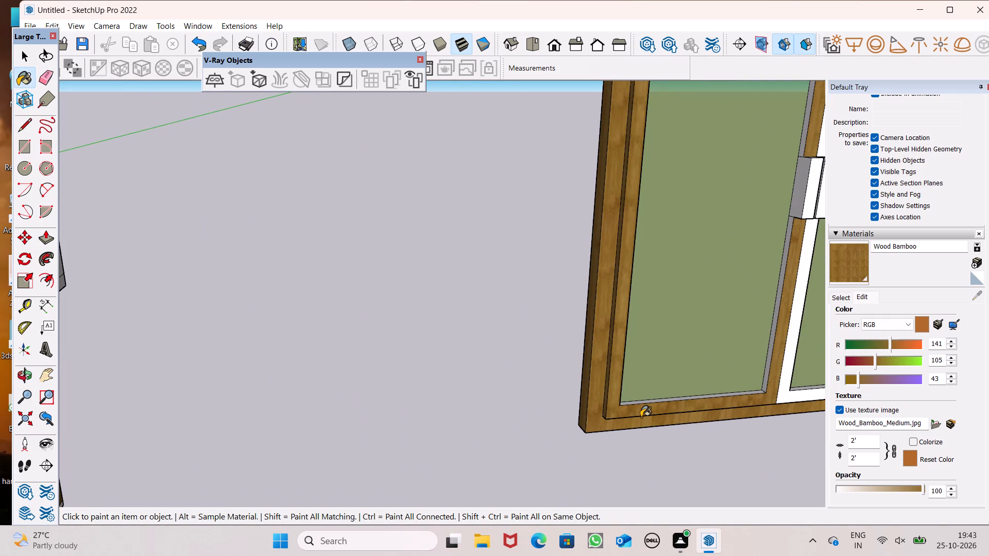
Paint the two-sash window's left recess bottom edge, right sash frame front and right recess edges with Wood Bamboo.
{"action": "scroll", "coordinate": [648, 414], "scroll_direction": "up", "scroll_amount": 8}
{"action": "scroll", "coordinate": [590, 389], "scroll_direction": "up", "scroll_amount": 6}
{"action": "left_click", "coordinate": [589, 391]}
{"action": "scroll", "coordinate": [302, 336], "scroll_direction": "down", "scroll_amount": 6}
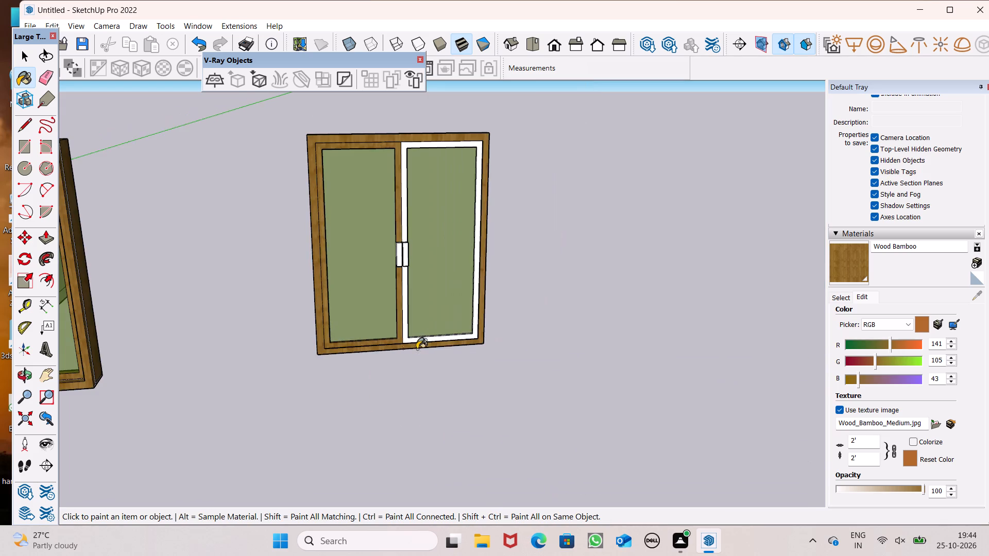
{"action": "scroll", "coordinate": [455, 339], "scroll_direction": "up", "scroll_amount": 7}
{"action": "scroll", "coordinate": [364, 350], "scroll_direction": "up", "scroll_amount": 5}
{"action": "left_click", "coordinate": [362, 332]}
{"action": "scroll", "coordinate": [371, 326], "scroll_direction": "up", "scroll_amount": 7}
{"action": "left_click", "coordinate": [410, 312]}
{"action": "scroll", "coordinate": [385, 326], "scroll_direction": "down", "scroll_amount": 5}
{"action": "scroll", "coordinate": [421, 304], "scroll_direction": "up", "scroll_amount": 7}
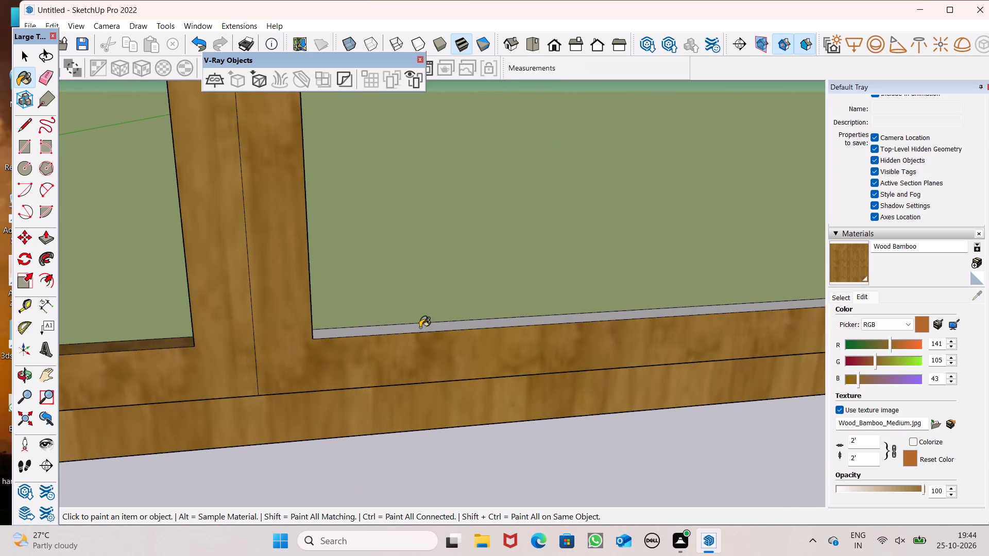
{"action": "left_click", "coordinate": [420, 327]}
{"action": "scroll", "coordinate": [370, 329], "scroll_direction": "down", "scroll_amount": 5}
{"action": "scroll", "coordinate": [697, 272], "scroll_direction": "up", "scroll_amount": 5}
{"action": "left_click", "coordinate": [710, 275]}
{"action": "scroll", "coordinate": [706, 269], "scroll_direction": "down", "scroll_amount": 8}
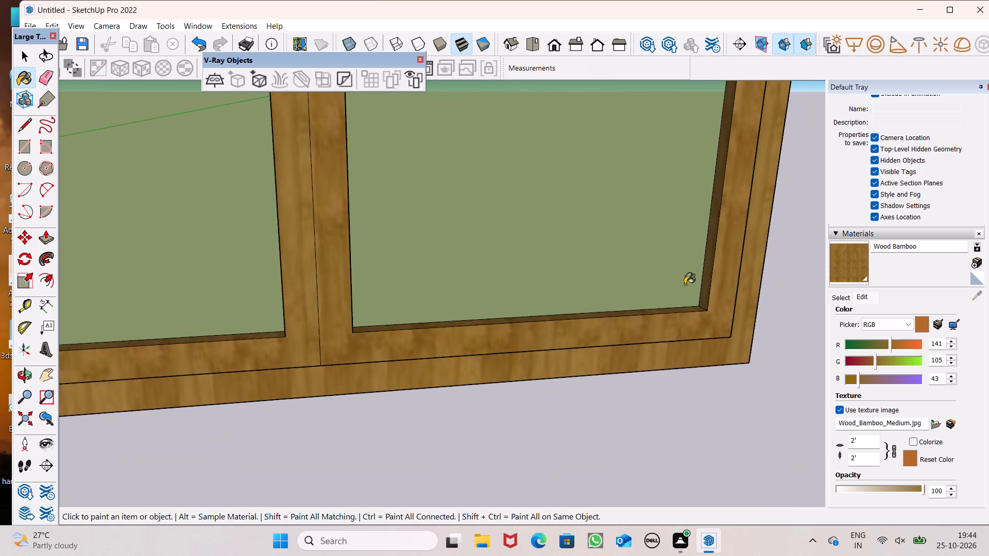
Paint the two-sash window's remaining outer side face with Wood Bamboo.
{"action": "scroll", "coordinate": [685, 284], "scroll_direction": "down", "scroll_amount": 6}
{"action": "middle_click_drag", "start_coordinate": [531, 356], "coordinate": [11, 430]}
{"action": "scroll", "coordinate": [10, 436], "scroll_direction": "up", "scroll_amount": 1}
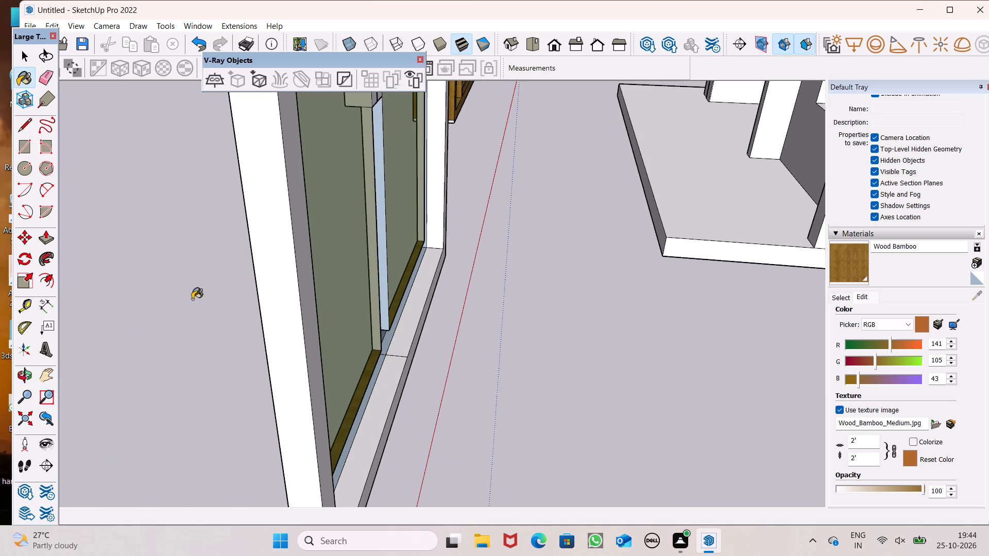
{"action": "left_click", "coordinate": [282, 316]}
Retrace short segments of the glass-opening edge and the recess edge at an upper back corner of the two-sash window, the second about 1" long.
{"action": "middle_click_drag", "start_coordinate": [368, 345], "coordinate": [133, 403]}
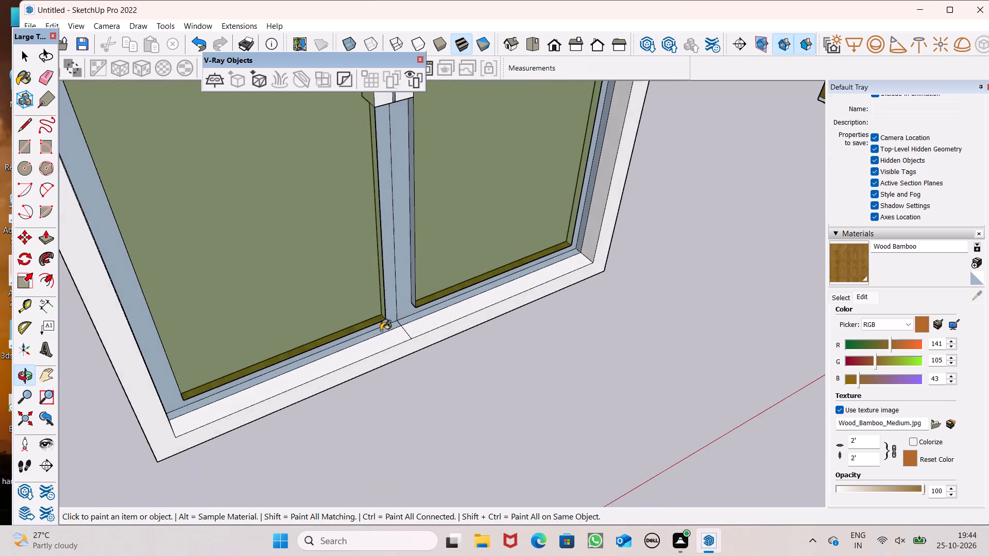
{"action": "scroll", "coordinate": [433, 328], "scroll_direction": "down", "scroll_amount": 4}
{"action": "middle_click_drag", "start_coordinate": [415, 327], "coordinate": [255, 310]}
{"action": "scroll", "coordinate": [264, 326], "scroll_direction": "down", "scroll_amount": 9}
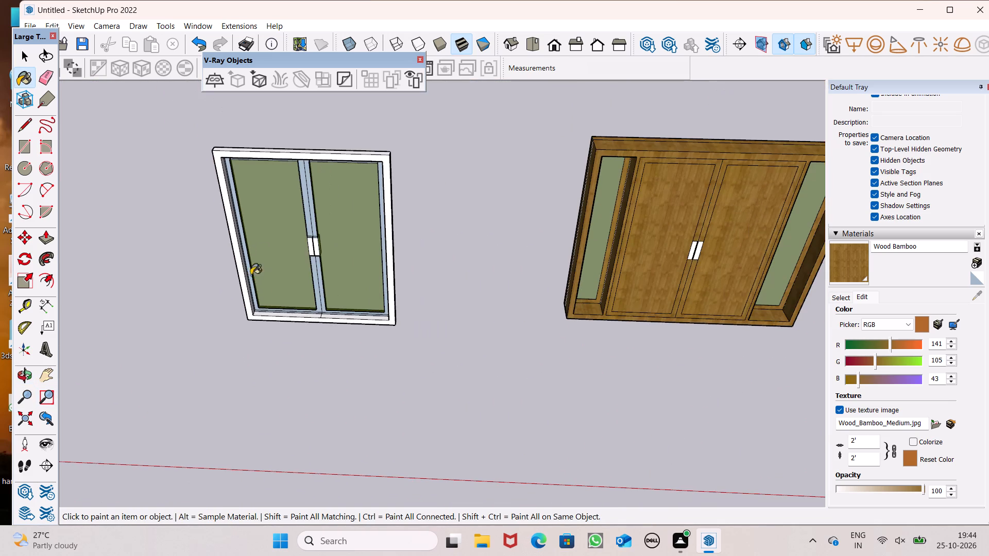
{"action": "scroll", "coordinate": [314, 168], "scroll_direction": "up", "scroll_amount": 6}
{"action": "scroll", "coordinate": [310, 120], "scroll_direction": "down", "scroll_amount": 3}
{"action": "middle_click_drag", "start_coordinate": [365, 293], "coordinate": [520, 147]}
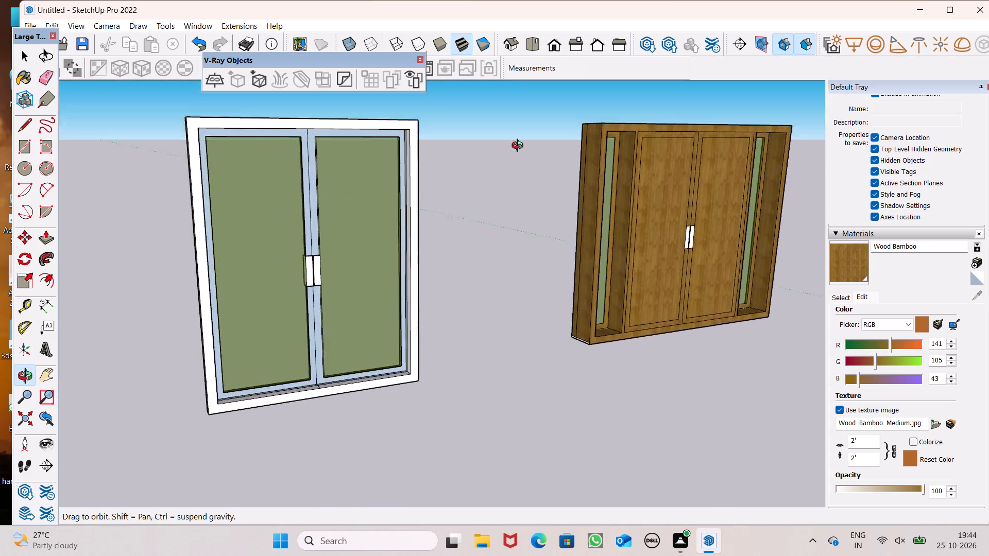
{"action": "middle_click_drag", "start_coordinate": [520, 147], "coordinate": [538, 126]}
{"action": "scroll", "coordinate": [397, 300], "scroll_direction": "up", "scroll_amount": 4}
{"action": "scroll", "coordinate": [465, 269], "scroll_direction": "down", "scroll_amount": 6}
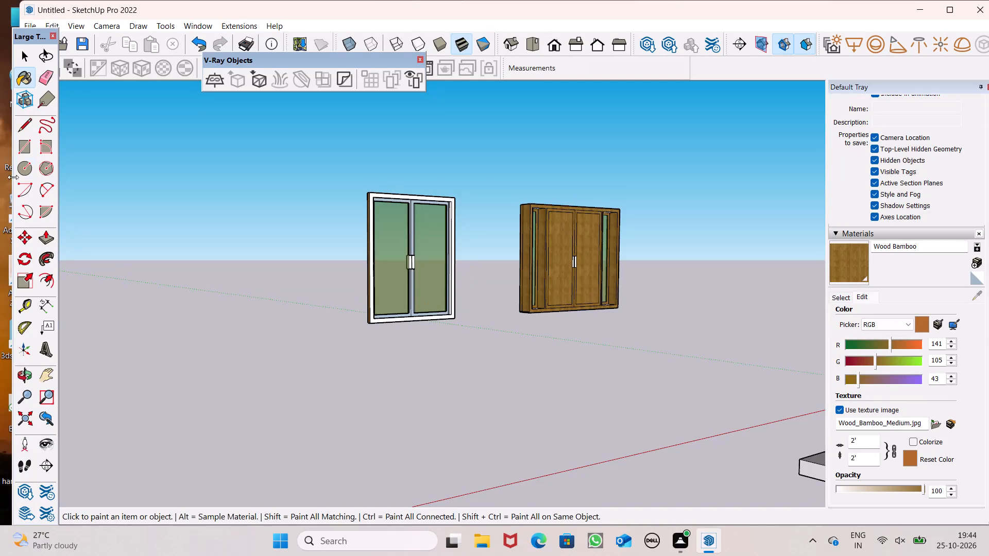
{"action": "left_click", "coordinate": [15, 133]}
{"action": "scroll", "coordinate": [326, 158], "scroll_direction": "up", "scroll_amount": 7}
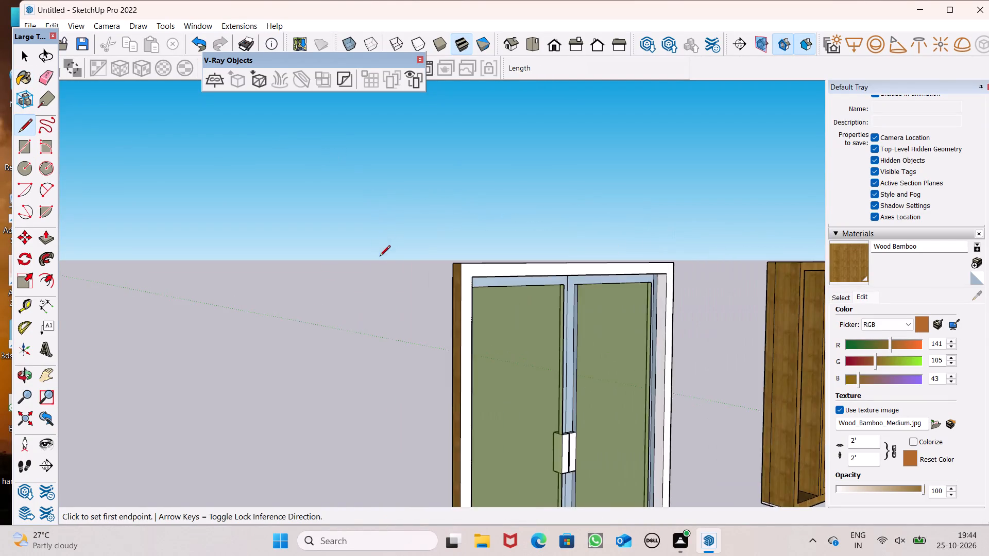
{"action": "middle_click_drag", "start_coordinate": [373, 260], "coordinate": [212, 286]}
{"action": "scroll", "coordinate": [292, 334], "scroll_direction": "up", "scroll_amount": 8}
{"action": "scroll", "coordinate": [380, 239], "scroll_direction": "up", "scroll_amount": 6}
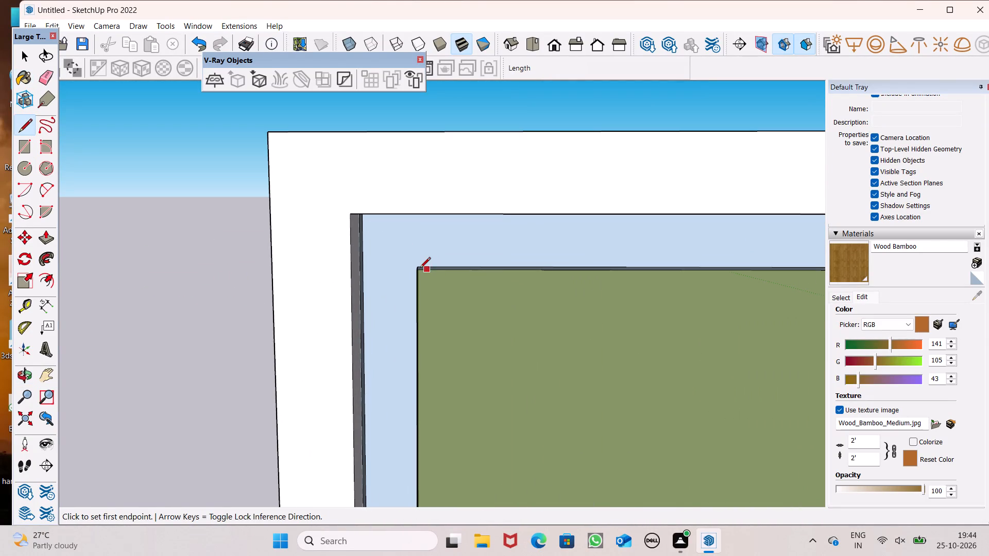
{"action": "left_click", "coordinate": [419, 269]}
{"action": "left_click", "coordinate": [453, 269]}
{"action": "scroll", "coordinate": [414, 265], "scroll_direction": "down", "scroll_amount": 4}
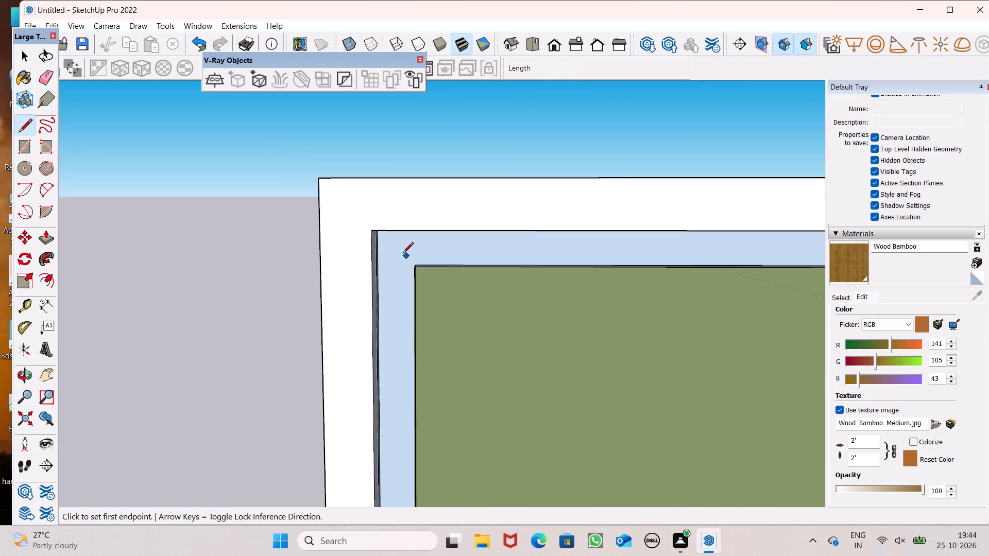
{"action": "middle_click_drag", "start_coordinate": [401, 250], "coordinate": [347, 155]}
{"action": "scroll", "coordinate": [361, 236], "scroll_direction": "up", "scroll_amount": 4}
{"action": "left_click_drag", "start_coordinate": [385, 236], "coordinate": [405, 236]}
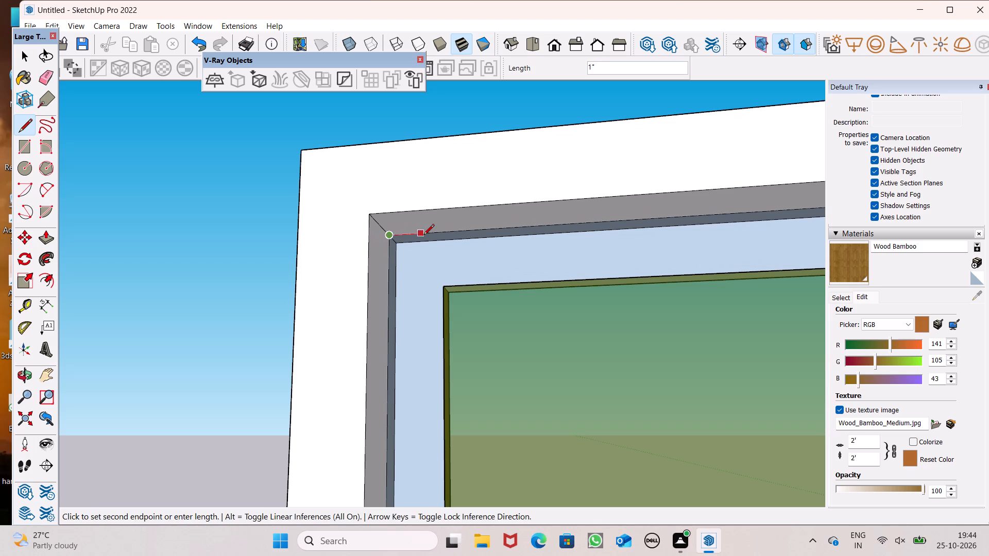
{"action": "left_click", "coordinate": [425, 235]}
{"action": "scroll", "coordinate": [414, 244], "scroll_direction": "down", "scroll_amount": 13}
{"action": "scroll", "coordinate": [624, 254], "scroll_direction": "up", "scroll_amount": 1}
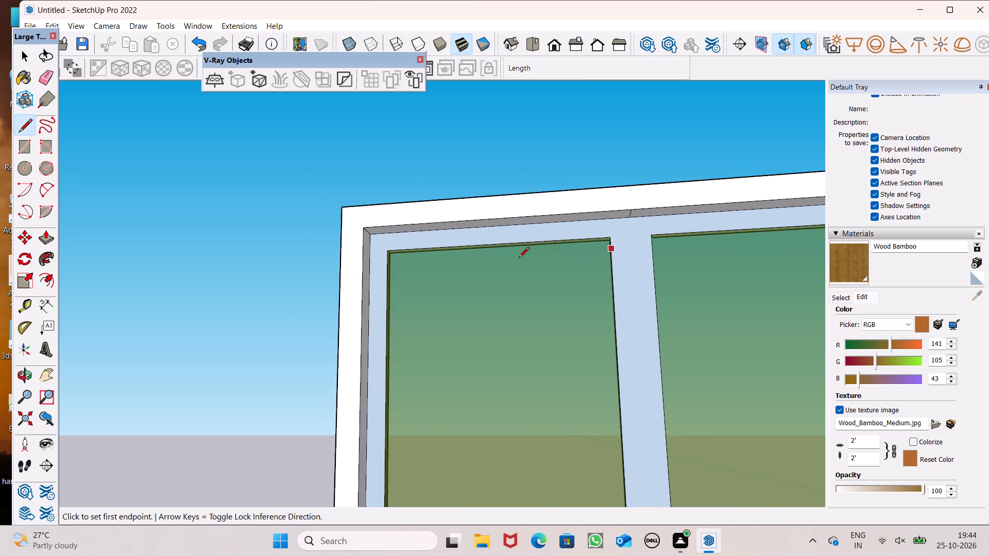
{"action": "scroll", "coordinate": [387, 281], "scroll_direction": "down", "scroll_amount": 6}
{"action": "scroll", "coordinate": [531, 317], "scroll_direction": "down", "scroll_amount": 3}
{"action": "middle_click_drag", "start_coordinate": [545, 340], "coordinate": [561, 426]}
Paint the back faces of the two-sash window's sash frames and outer frame with Wood Bamboo.
{"action": "left_click", "coordinate": [848, 268]}
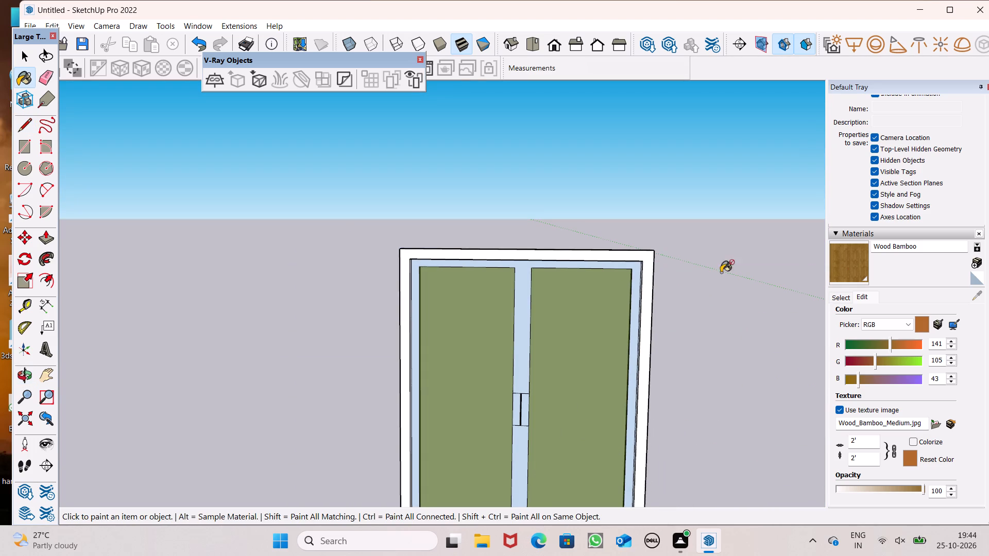
{"action": "left_click", "coordinate": [521, 269]}
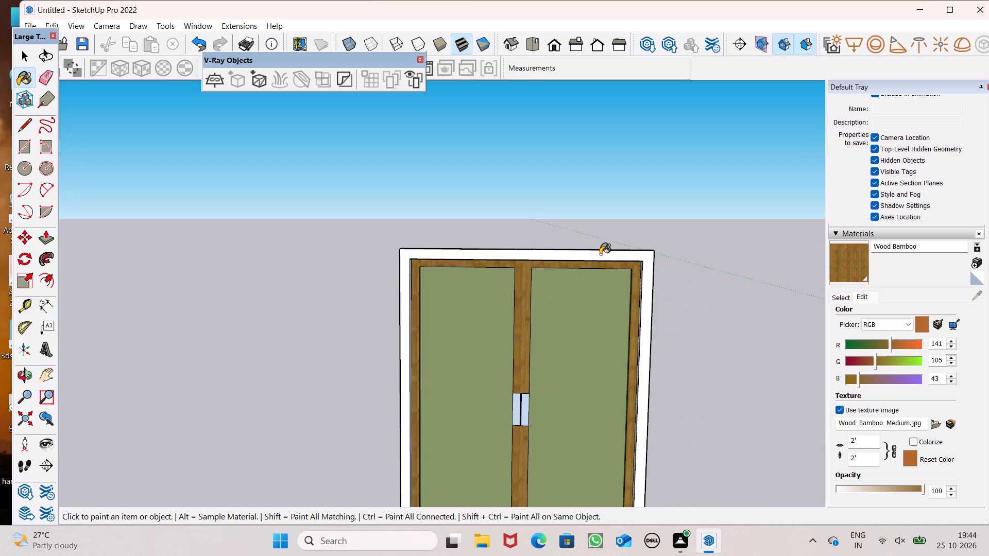
{"action": "left_click", "coordinate": [600, 254]}
Paint the bottom and side recess faces on the back of the two-sash window's outer frame with Wood Bamboo.
{"action": "scroll", "coordinate": [592, 230], "scroll_direction": "down", "scroll_amount": 5}
{"action": "middle_click_drag", "start_coordinate": [609, 345], "coordinate": [636, 452]}
{"action": "scroll", "coordinate": [573, 383], "scroll_direction": "up", "scroll_amount": 9}
{"action": "scroll", "coordinate": [522, 357], "scroll_direction": "up", "scroll_amount": 7}
{"action": "left_click_drag", "start_coordinate": [480, 345], "coordinate": [454, 345]}
{"action": "left_click_drag", "start_coordinate": [356, 328], "coordinate": [361, 333]}
{"action": "left_click", "coordinate": [414, 335]}
{"action": "left_click_drag", "start_coordinate": [472, 322], "coordinate": [473, 330]}
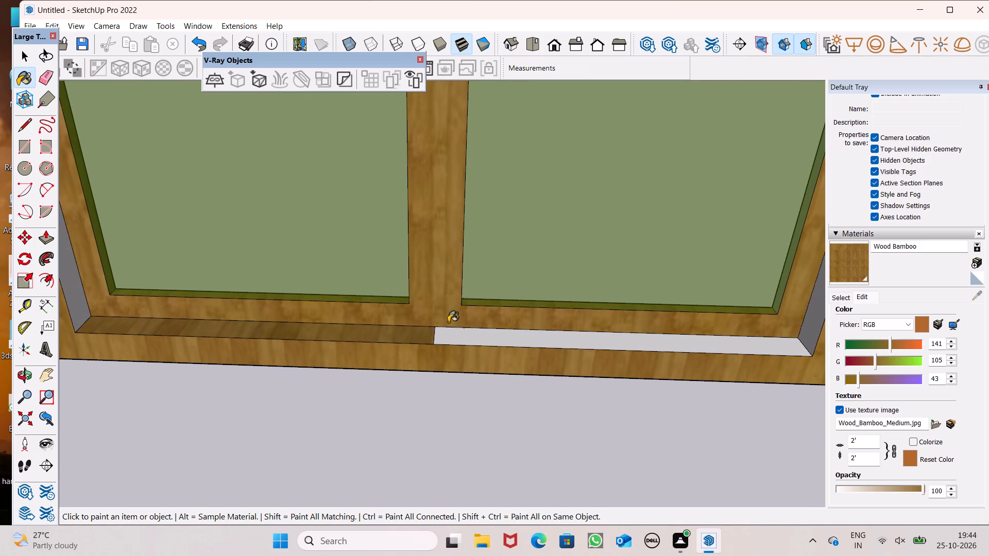
{"action": "scroll", "coordinate": [430, 320], "scroll_direction": "down", "scroll_amount": 4}
{"action": "scroll", "coordinate": [667, 276], "scroll_direction": "up", "scroll_amount": 4}
{"action": "left_click", "coordinate": [708, 287]}
{"action": "scroll", "coordinate": [688, 271], "scroll_direction": "down", "scroll_amount": 6}
{"action": "middle_click_drag", "start_coordinate": [667, 298], "coordinate": [621, 333]}
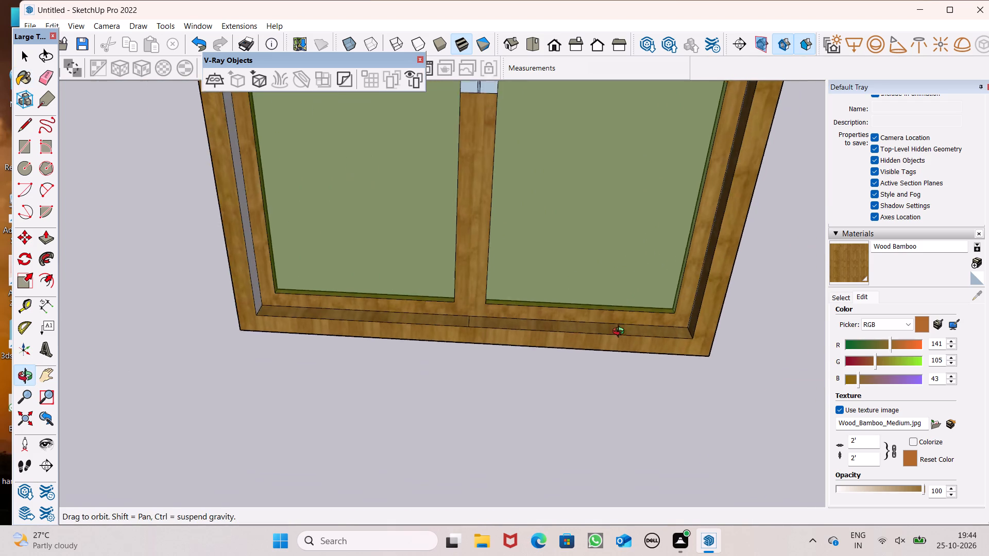
{"action": "middle_click_drag", "start_coordinate": [621, 333], "coordinate": [475, 345]}
{"action": "scroll", "coordinate": [410, 271], "scroll_direction": "up", "scroll_amount": 5}
{"action": "left_click", "coordinate": [272, 221]}
Paint both halves of the top recess face on the back of the two-sash window with Wood Bamboo.
{"action": "scroll", "coordinate": [345, 302], "scroll_direction": "down", "scroll_amount": 2}
{"action": "middle_click_drag", "start_coordinate": [376, 320], "coordinate": [252, 321]}
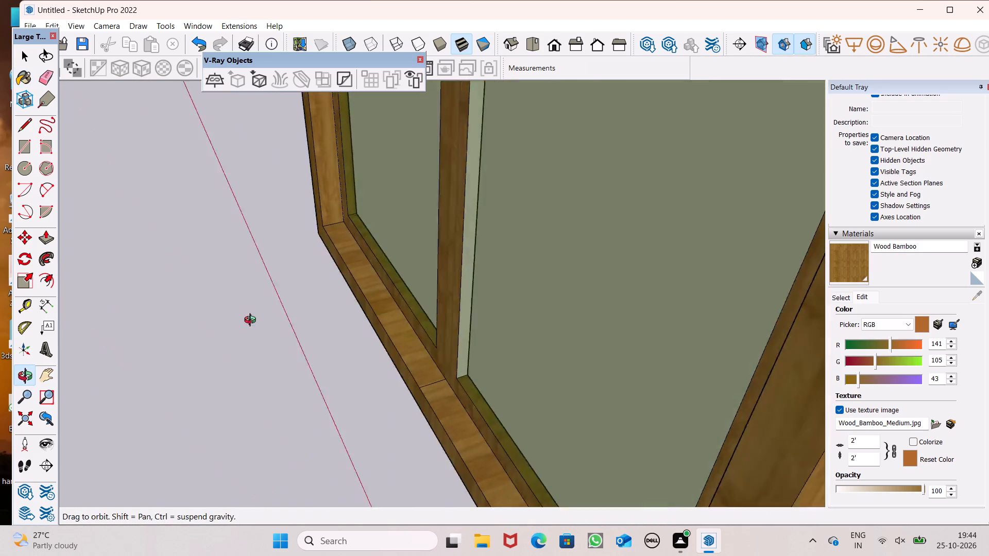
{"action": "middle_click_drag", "start_coordinate": [252, 321], "coordinate": [233, 321]}
{"action": "scroll", "coordinate": [408, 313], "scroll_direction": "up", "scroll_amount": 2}
{"action": "scroll", "coordinate": [398, 324], "scroll_direction": "down", "scroll_amount": 5}
{"action": "middle_click_drag", "start_coordinate": [381, 345], "coordinate": [450, 325]}
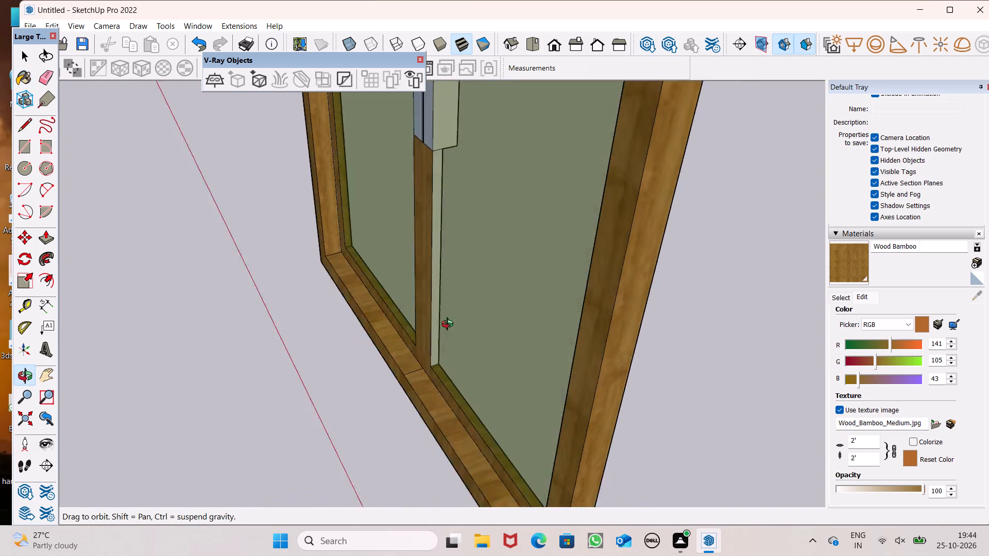
{"action": "middle_click_drag", "start_coordinate": [450, 325], "coordinate": [665, 284]}
{"action": "scroll", "coordinate": [604, 374], "scroll_direction": "down", "scroll_amount": 6}
{"action": "middle_click_drag", "start_coordinate": [432, 365], "coordinate": [661, 159]}
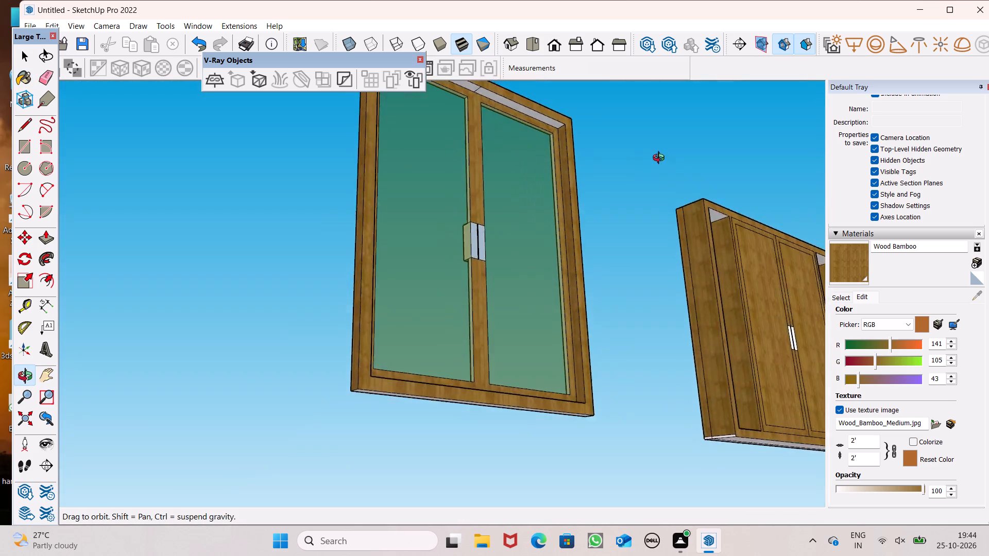
{"action": "middle_click_drag", "start_coordinate": [661, 159], "coordinate": [517, 127]}
{"action": "scroll", "coordinate": [524, 224], "scroll_direction": "down", "scroll_amount": 4}
{"action": "scroll", "coordinate": [468, 133], "scroll_direction": "up", "scroll_amount": 6}
{"action": "scroll", "coordinate": [561, 138], "scroll_direction": "up", "scroll_amount": 5}
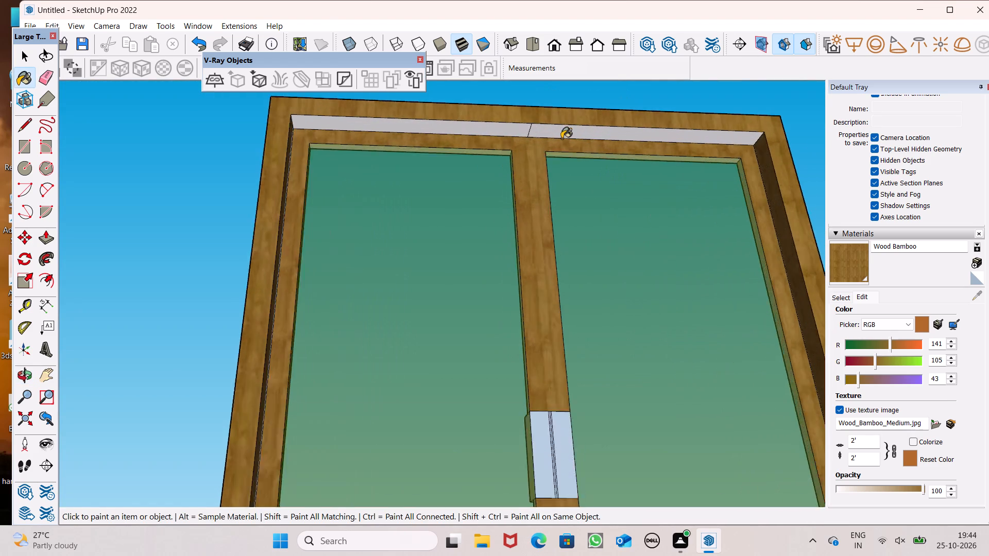
{"action": "scroll", "coordinate": [561, 138], "scroll_direction": "up", "scroll_amount": 2}
{"action": "left_click", "coordinate": [549, 118]}
{"action": "left_click", "coordinate": [486, 128]}
Paint the remaining white vertical edges of both sashes on the window's front, above and below the handles, with Wood Bamboo.
{"action": "scroll", "coordinate": [497, 169], "scroll_direction": "down", "scroll_amount": 6}
{"action": "middle_click_drag", "start_coordinate": [481, 192], "coordinate": [509, 218]}
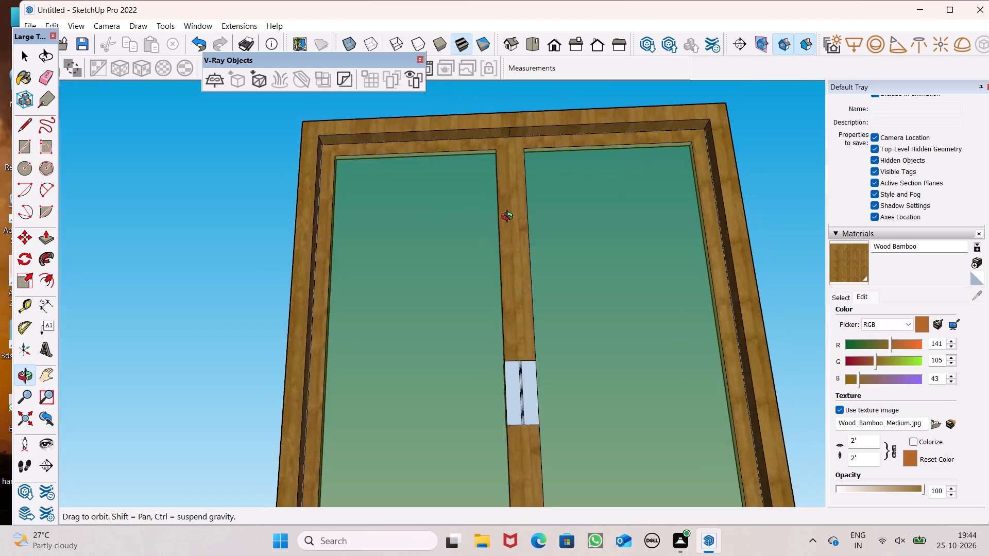
{"action": "middle_click_drag", "start_coordinate": [509, 218], "coordinate": [832, 314]}
{"action": "scroll", "coordinate": [373, 372], "scroll_direction": "up", "scroll_amount": 1}
{"action": "scroll", "coordinate": [372, 373], "scroll_direction": "down", "scroll_amount": 3}
{"action": "middle_click_drag", "start_coordinate": [308, 365], "coordinate": [538, 437]}
{"action": "scroll", "coordinate": [488, 401], "scroll_direction": "down", "scroll_amount": 2}
{"action": "middle_click_drag", "start_coordinate": [522, 432], "coordinate": [548, 464]}
{"action": "scroll", "coordinate": [598, 463], "scroll_direction": "up", "scroll_amount": 10}
{"action": "middle_click_drag", "start_coordinate": [568, 474], "coordinate": [483, 475]}
{"action": "scroll", "coordinate": [484, 471], "scroll_direction": "up", "scroll_amount": 4}
{"action": "left_click", "coordinate": [498, 435]}
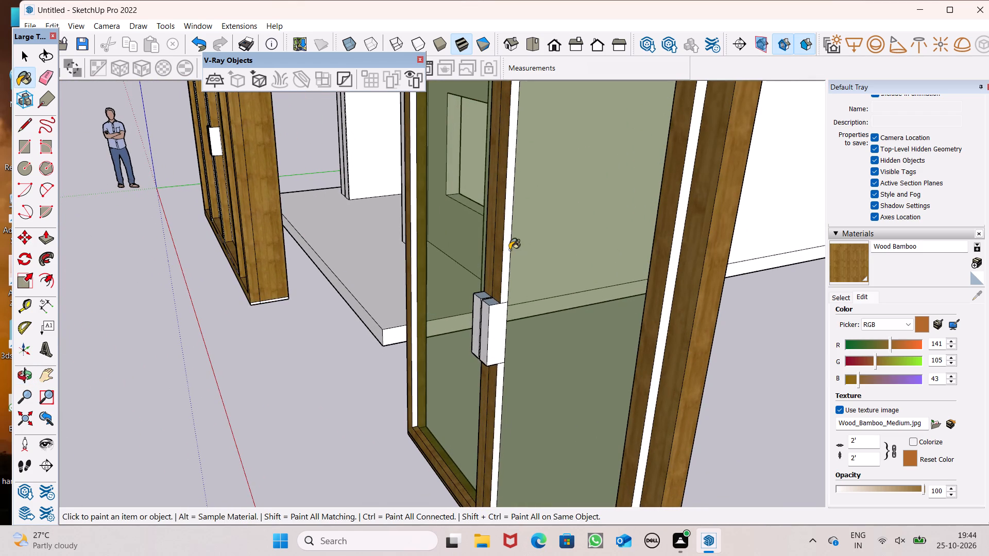
{"action": "left_click", "coordinate": [509, 250]}
{"action": "left_click", "coordinate": [503, 249]}
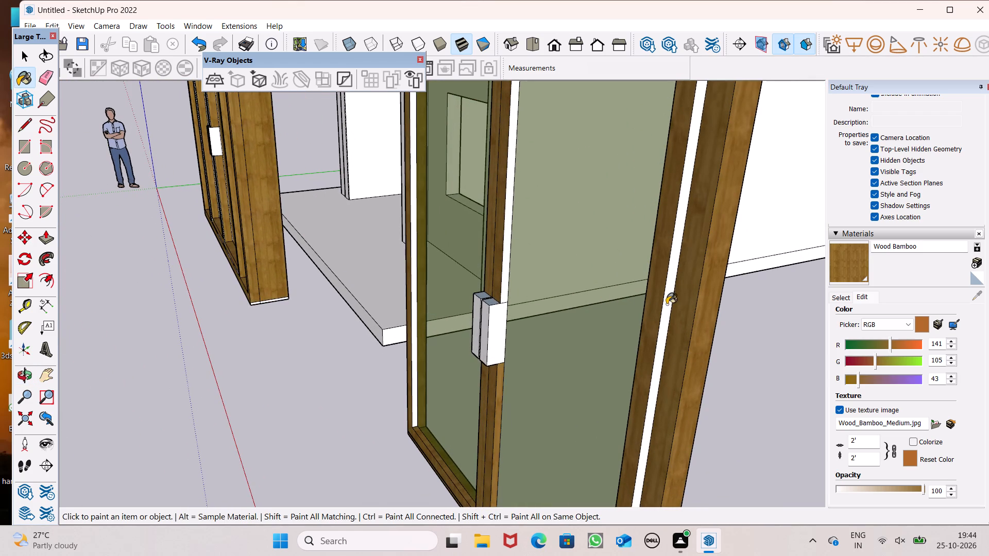
{"action": "left_click", "coordinate": [667, 303]}
{"action": "scroll", "coordinate": [444, 247], "scroll_direction": "up", "scroll_amount": 6}
{"action": "scroll", "coordinate": [506, 324], "scroll_direction": "down", "scroll_amount": 2}
{"action": "left_click", "coordinate": [562, 328]}
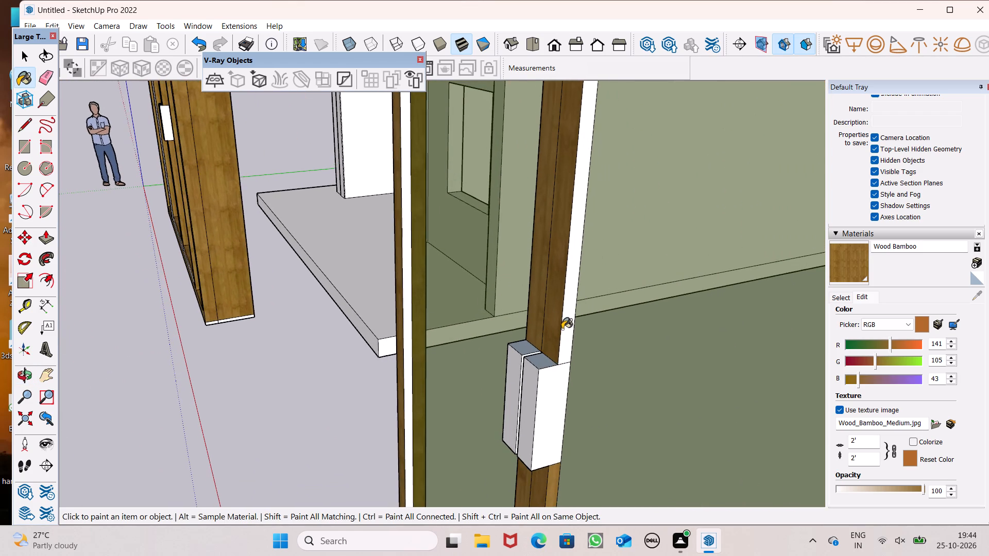
{"action": "scroll", "coordinate": [371, 328], "scroll_direction": "up", "scroll_amount": 3}
{"action": "scroll", "coordinate": [454, 315], "scroll_direction": "down", "scroll_amount": 4}
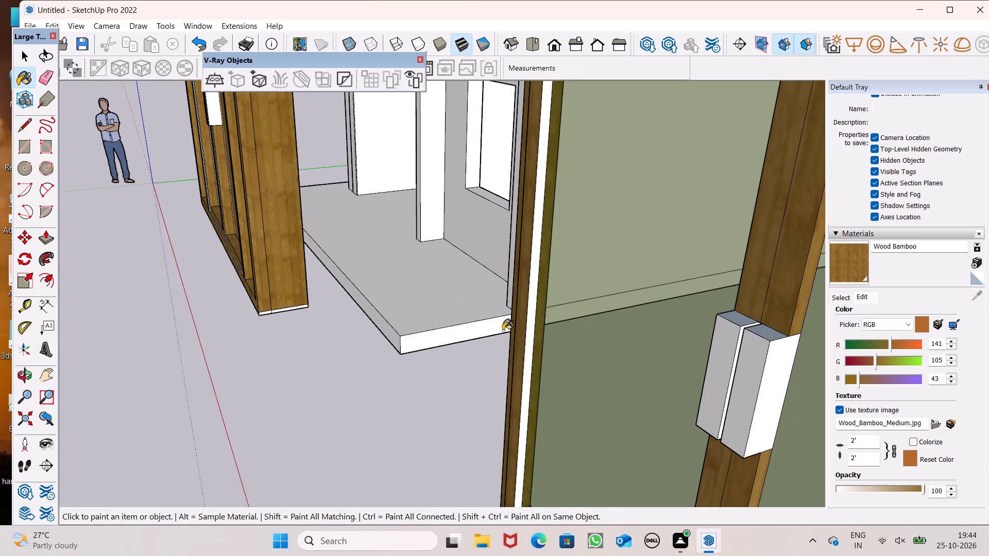
{"action": "left_click", "coordinate": [503, 331]}
Paint the top faces of the two-sash window's outer frame and both projecting sashes with Wood Bamboo.
{"action": "scroll", "coordinate": [488, 308], "scroll_direction": "down", "scroll_amount": 4}
{"action": "middle_click_drag", "start_coordinate": [493, 319], "coordinate": [525, 412]}
{"action": "scroll", "coordinate": [609, 336], "scroll_direction": "up", "scroll_amount": 7}
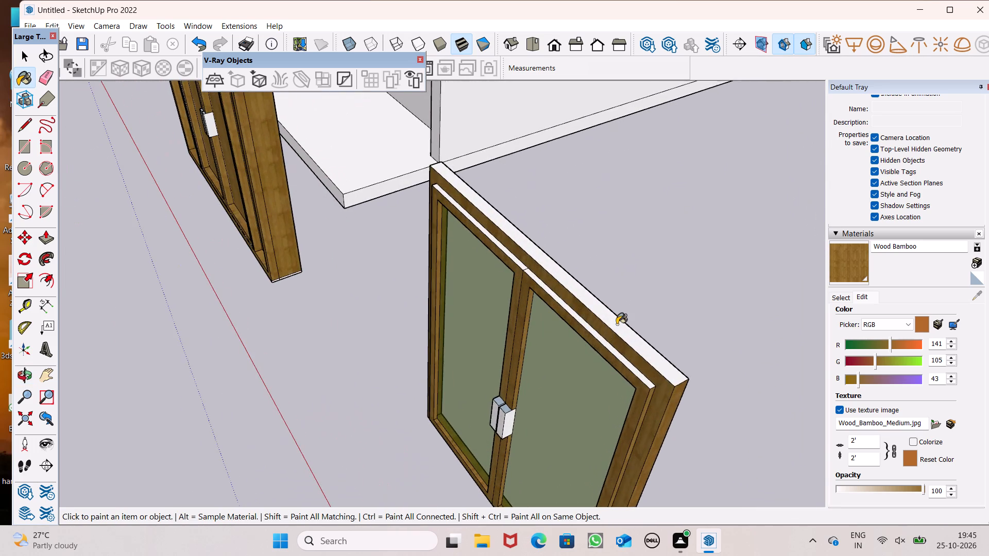
{"action": "left_click", "coordinate": [615, 322]}
{"action": "scroll", "coordinate": [559, 273], "scroll_direction": "up", "scroll_amount": 5}
{"action": "left_click", "coordinate": [527, 281]}
{"action": "left_click", "coordinate": [503, 267]}
{"action": "left_click_drag", "start_coordinate": [500, 262], "coordinate": [503, 272]}
{"action": "left_click", "coordinate": [505, 274]}
{"action": "left_click", "coordinate": [509, 273]}
{"action": "left_click", "coordinate": [504, 261]}
{"action": "left_click", "coordinate": [484, 252]}
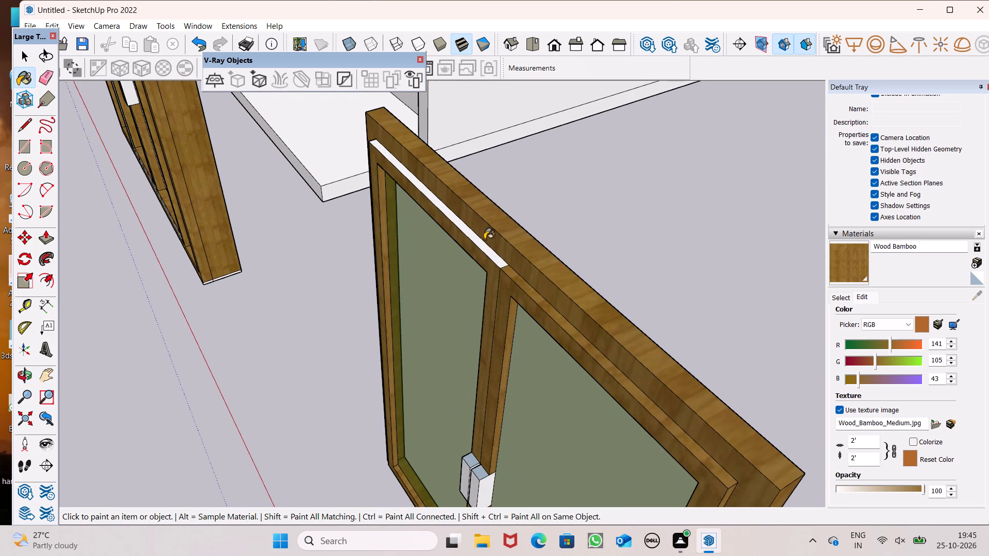
{"action": "scroll", "coordinate": [497, 209], "scroll_direction": "down", "scroll_amount": 5}
{"action": "scroll", "coordinate": [499, 235], "scroll_direction": "up", "scroll_amount": 15}
{"action": "left_click", "coordinate": [493, 223]}
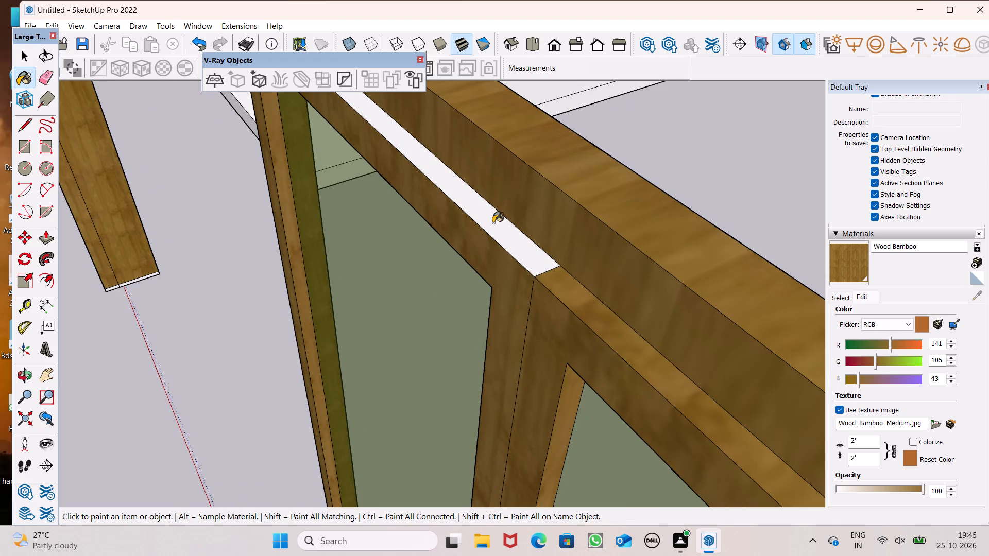
Paint the undersides of the upper rails inside both front glass openings of the two-sash window with Wood Bamboo.
{"action": "scroll", "coordinate": [495, 200], "scroll_direction": "down", "scroll_amount": 7}
{"action": "middle_click_drag", "start_coordinate": [470, 290], "coordinate": [688, 0]}
{"action": "scroll", "coordinate": [558, 173], "scroll_direction": "up", "scroll_amount": 5}
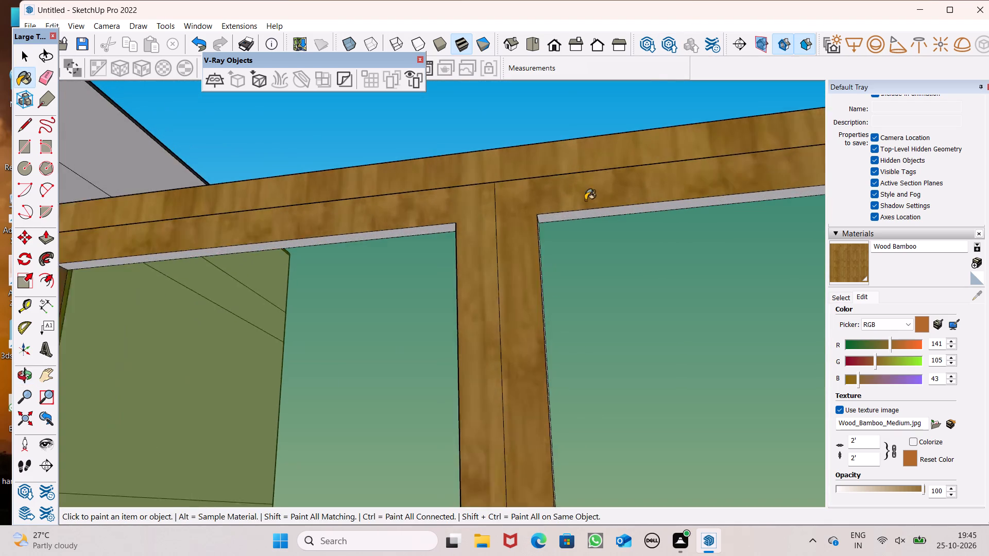
{"action": "scroll", "coordinate": [585, 200], "scroll_direction": "up", "scroll_amount": 1}
{"action": "middle_click_drag", "start_coordinate": [554, 253], "coordinate": [524, 115]}
{"action": "scroll", "coordinate": [525, 146], "scroll_direction": "up", "scroll_amount": 3}
{"action": "scroll", "coordinate": [525, 205], "scroll_direction": "down", "scroll_amount": 6}
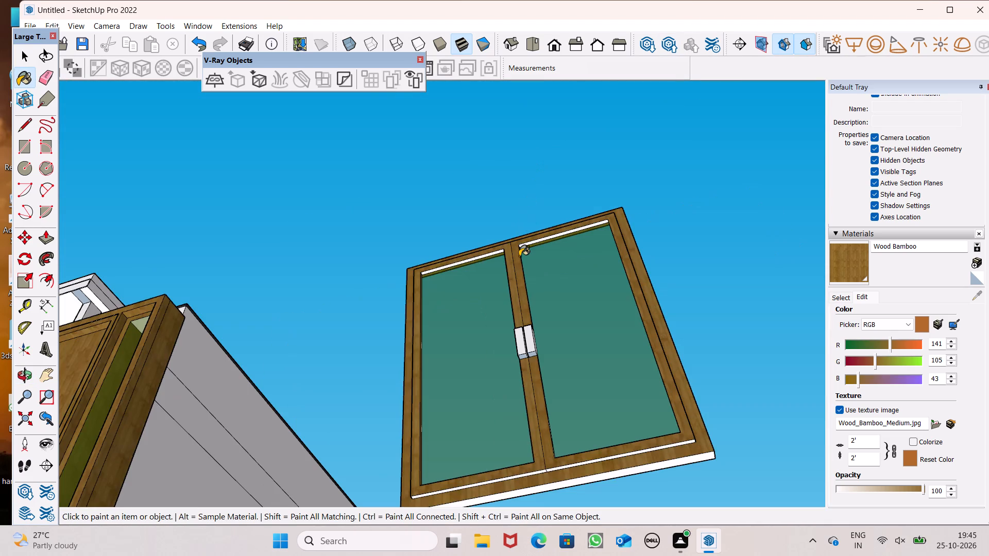
{"action": "scroll", "coordinate": [519, 257], "scroll_direction": "up", "scroll_amount": 6}
{"action": "left_click", "coordinate": [531, 231]}
{"action": "scroll", "coordinate": [523, 238], "scroll_direction": "up", "scroll_amount": 6}
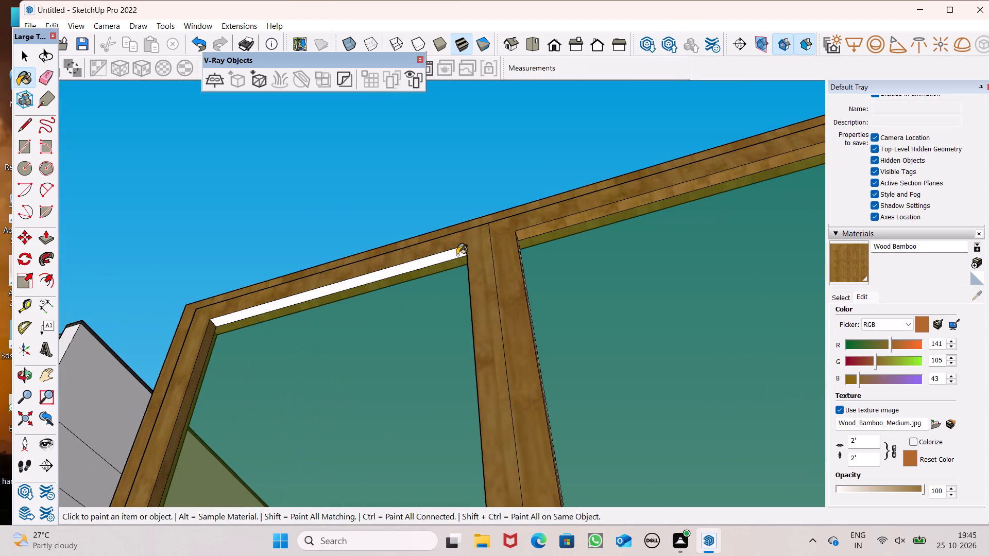
{"action": "left_click", "coordinate": [457, 255]}
Paint the undersides of the two-sash window's outer frame and both sashes with Wood Bamboo.
{"action": "scroll", "coordinate": [486, 205], "scroll_direction": "down", "scroll_amount": 8}
{"action": "scroll", "coordinate": [456, 414], "scroll_direction": "up", "scroll_amount": 7}
{"action": "scroll", "coordinate": [533, 269], "scroll_direction": "up", "scroll_amount": 6}
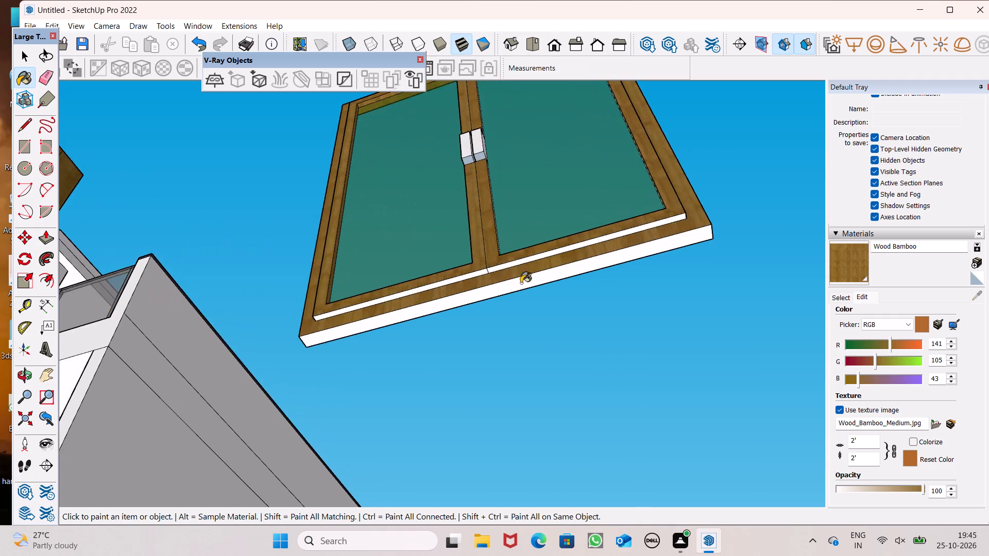
{"action": "scroll", "coordinate": [521, 283], "scroll_direction": "up", "scroll_amount": 8}
{"action": "left_click", "coordinate": [489, 297]}
{"action": "scroll", "coordinate": [475, 247], "scroll_direction": "up", "scroll_amount": 6}
{"action": "left_click", "coordinate": [483, 249]}
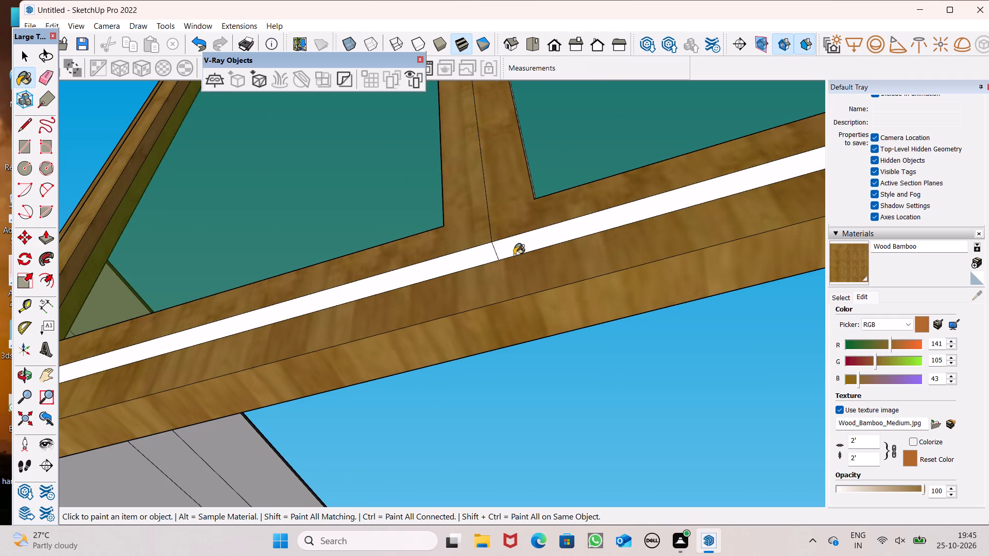
{"action": "left_click", "coordinate": [509, 240]}
{"action": "scroll", "coordinate": [464, 284], "scroll_direction": "down", "scroll_amount": 12}
{"action": "middle_click_drag", "start_coordinate": [450, 285], "coordinate": [128, 450]}
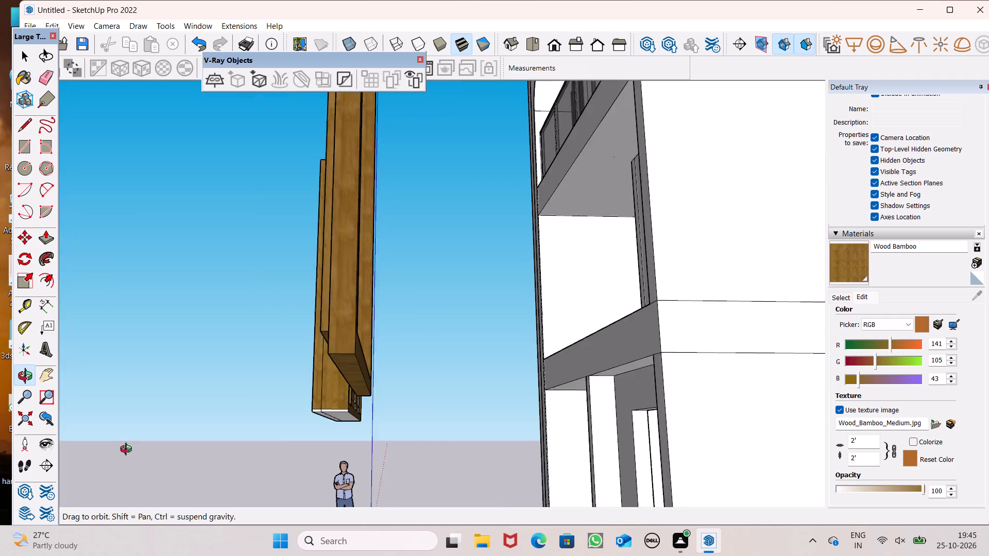
Paint the white vertical sash strip on the two-sash window, above and below the handles, with Wood Bamboo.
{"action": "middle_click_drag", "start_coordinate": [128, 450], "coordinate": [828, 444]}
{"action": "scroll", "coordinate": [554, 395], "scroll_direction": "up", "scroll_amount": 2}
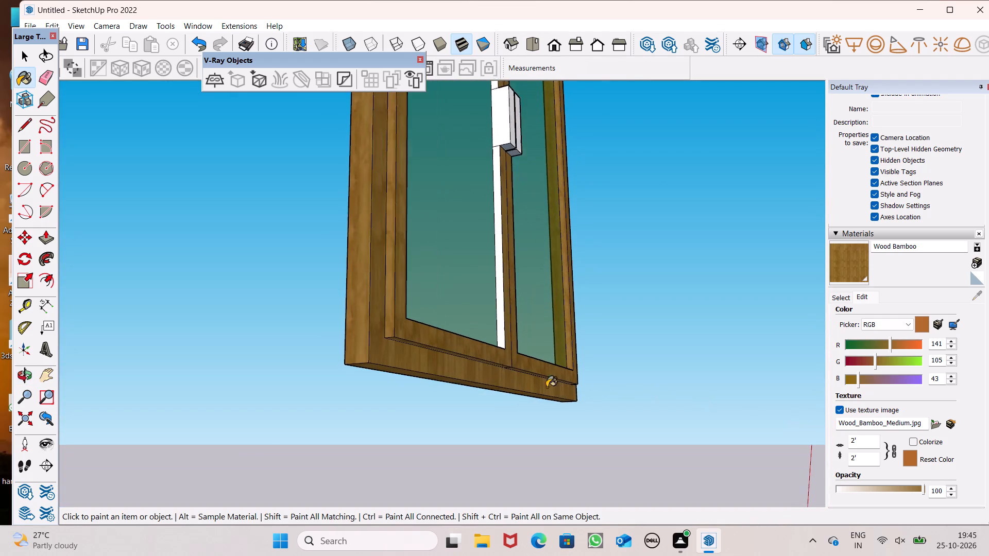
{"action": "scroll", "coordinate": [547, 387], "scroll_direction": "up", "scroll_amount": 1}
{"action": "left_click", "coordinate": [503, 305]}
{"action": "scroll", "coordinate": [496, 348], "scroll_direction": "down", "scroll_amount": 6}
{"action": "scroll", "coordinate": [481, 138], "scroll_direction": "up", "scroll_amount": 7}
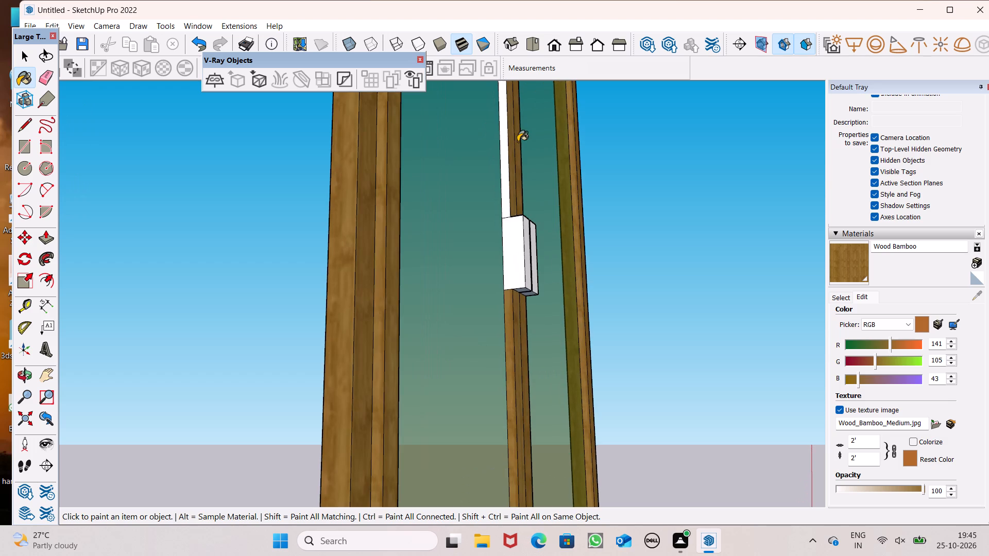
{"action": "left_click", "coordinate": [501, 190]}
Examine the two-sash window from its front, side and below for faces left unpainted.
{"action": "scroll", "coordinate": [516, 177], "scroll_direction": "down", "scroll_amount": 6}
{"action": "middle_click_drag", "start_coordinate": [525, 198], "coordinate": [30, 441]}
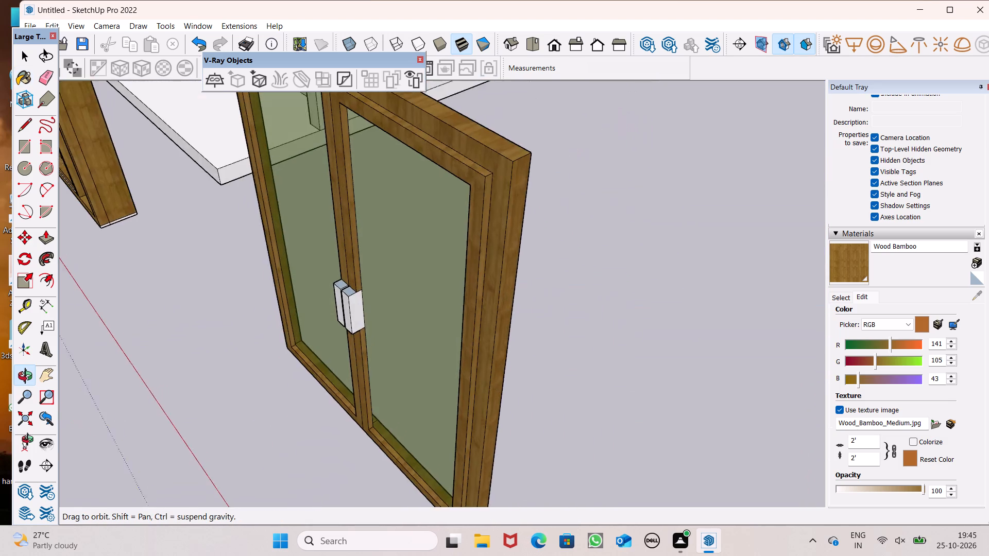
{"action": "middle_click_drag", "start_coordinate": [30, 441], "coordinate": [372, 322]}
{"action": "scroll", "coordinate": [220, 303], "scroll_direction": "up", "scroll_amount": 1}
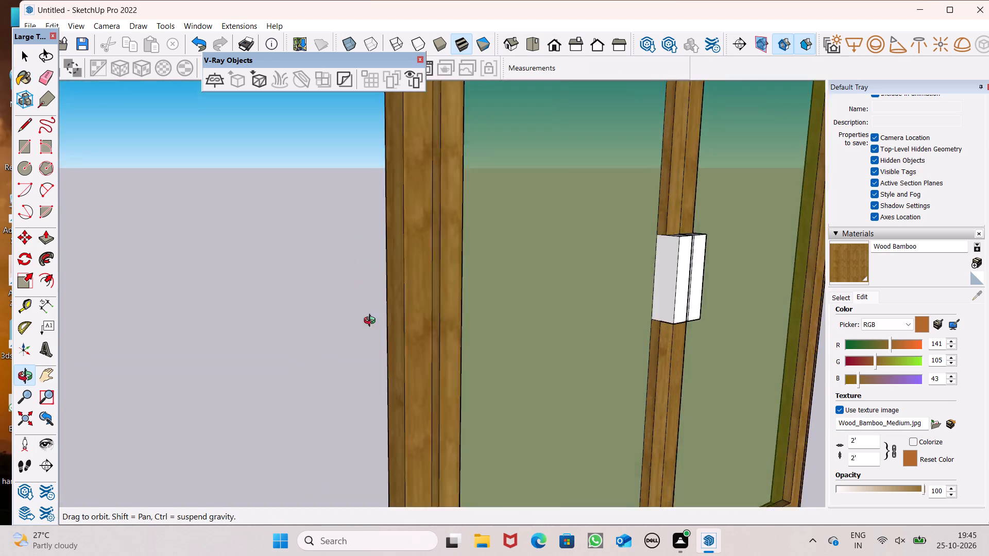
{"action": "middle_click_drag", "start_coordinate": [372, 322], "coordinate": [355, 359]}
{"action": "scroll", "coordinate": [499, 279], "scroll_direction": "down", "scroll_amount": 6}
{"action": "scroll", "coordinate": [505, 361], "scroll_direction": "up", "scroll_amount": 1}
{"action": "middle_click_drag", "start_coordinate": [502, 362], "coordinate": [418, 205]}
{"action": "scroll", "coordinate": [446, 229], "scroll_direction": "down", "scroll_amount": 6}
Paint the white underside faces of the four-panel window's frame with Wood Bamboo.
{"action": "middle_click_drag", "start_coordinate": [461, 275], "coordinate": [464, 179]}
{"action": "scroll", "coordinate": [500, 220], "scroll_direction": "down", "scroll_amount": 5}
{"action": "scroll", "coordinate": [341, 220], "scroll_direction": "down", "scroll_amount": 7}
{"action": "scroll", "coordinate": [433, 160], "scroll_direction": "down", "scroll_amount": 7}
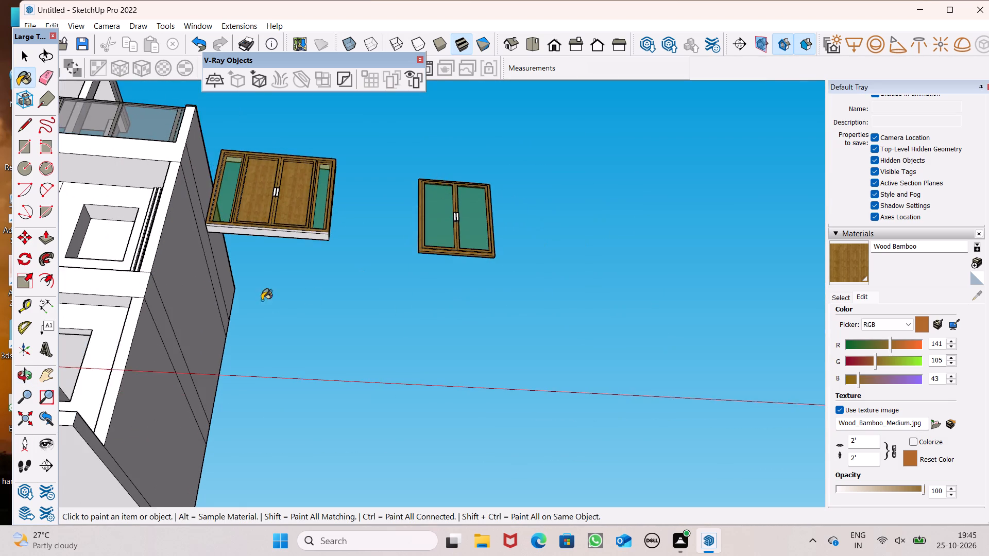
{"action": "scroll", "coordinate": [203, 272], "scroll_direction": "up", "scroll_amount": 8}
{"action": "scroll", "coordinate": [334, 198], "scroll_direction": "up", "scroll_amount": 8}
{"action": "left_click", "coordinate": [443, 206]}
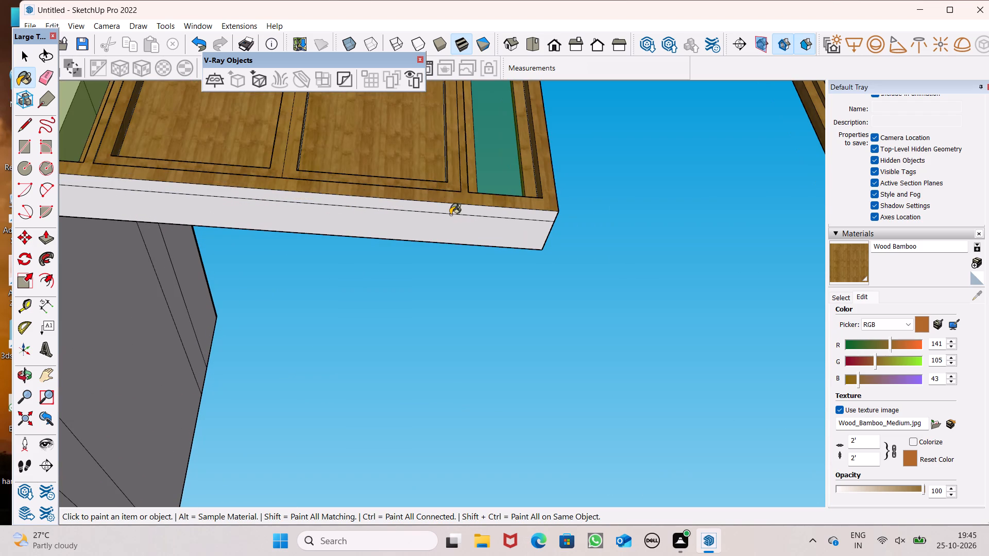
{"action": "left_click", "coordinate": [454, 219]}
Examine the four-panel and two-sash windows from the side and front to check their wood finish.
{"action": "middle_click_drag", "start_coordinate": [465, 224], "coordinate": [370, 545]}
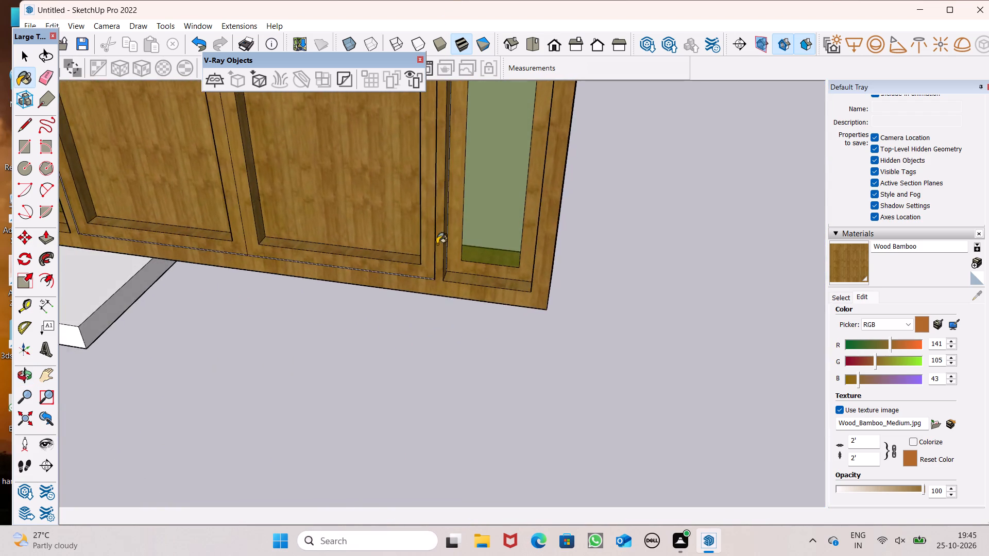
{"action": "scroll", "coordinate": [450, 255], "scroll_direction": "down", "scroll_amount": 15}
{"action": "middle_click_drag", "start_coordinate": [473, 270], "coordinate": [46, 170]}
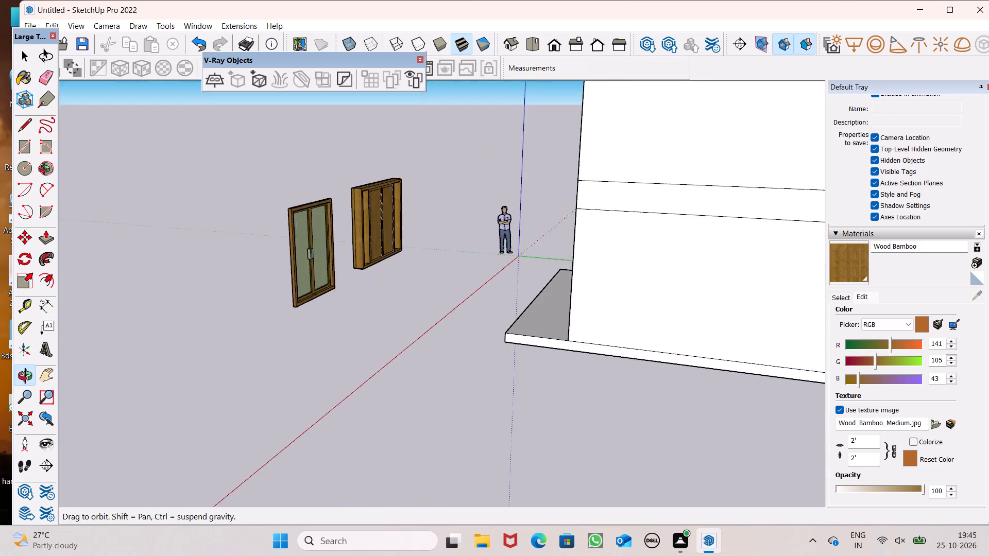
{"action": "middle_click_drag", "start_coordinate": [46, 170], "coordinate": [548, 328]}
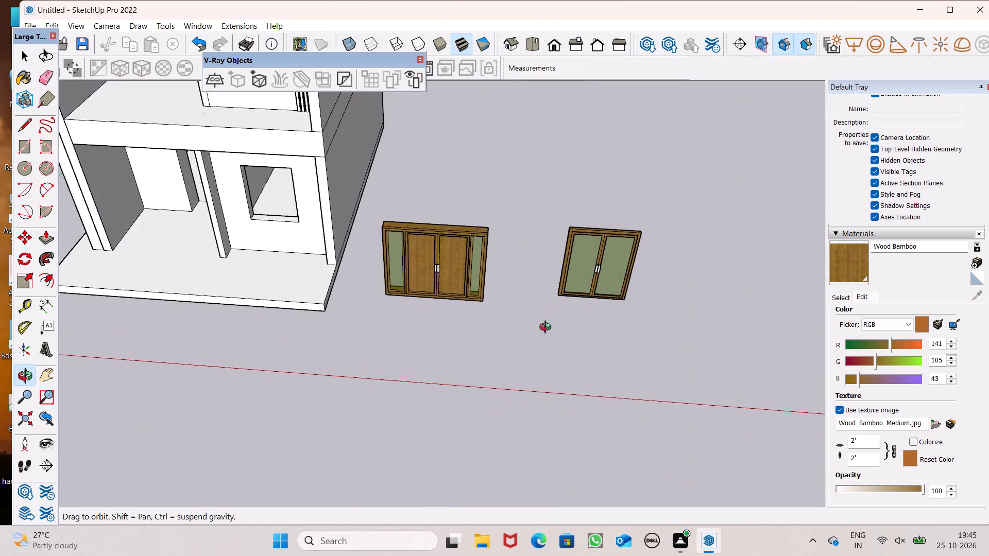
{"action": "middle_click_drag", "start_coordinate": [548, 328], "coordinate": [544, 314]}
{"action": "scroll", "coordinate": [586, 274], "scroll_direction": "up", "scroll_amount": 1}
{"action": "scroll", "coordinate": [659, 287], "scroll_direction": "up", "scroll_amount": 2}
{"action": "scroll", "coordinate": [594, 288], "scroll_direction": "up", "scroll_amount": 2}
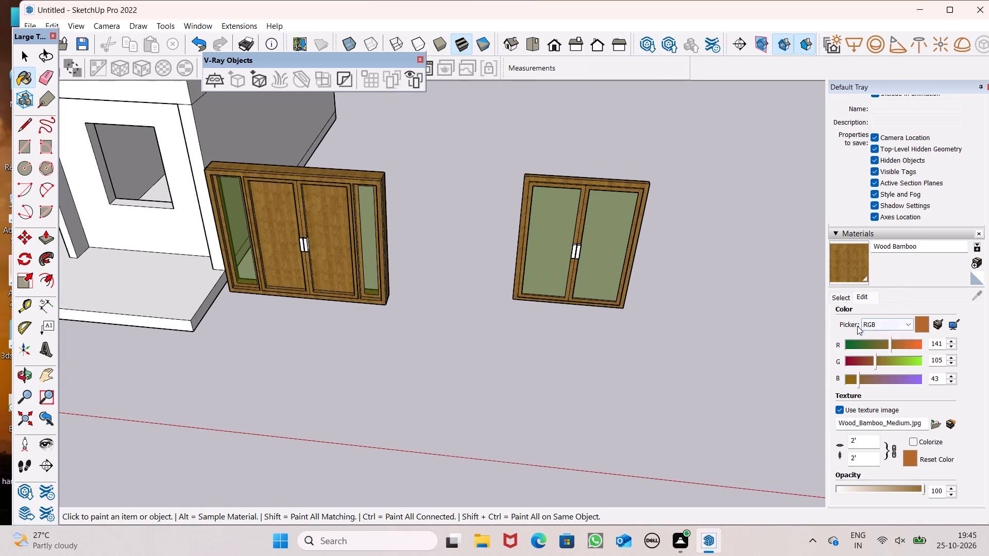
Paint the fronts and tops of the four-panel window's two handles with Metal Corrugated Shiny from the Metal collection.
{"action": "left_click", "coordinate": [843, 292]}
{"action": "left_click", "coordinate": [914, 315]}
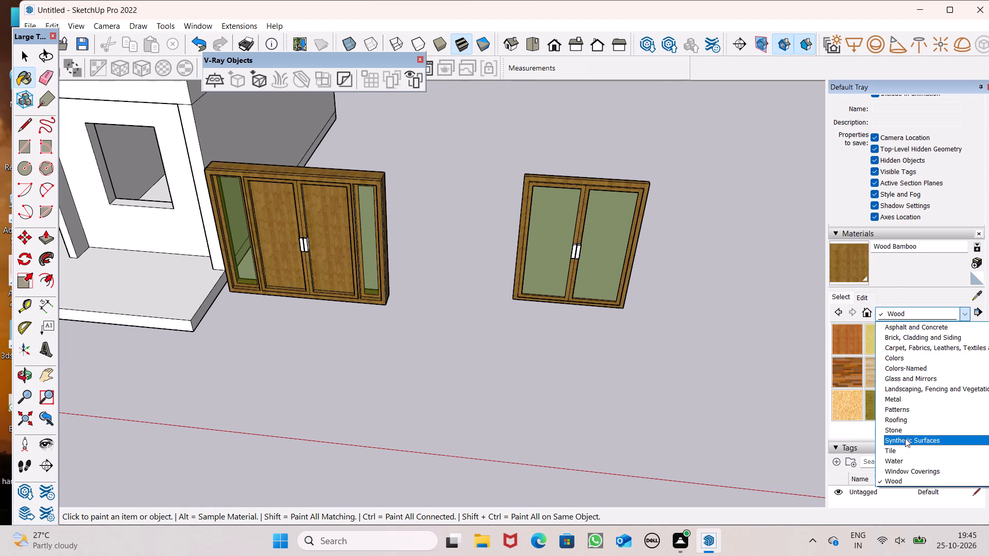
{"action": "left_click", "coordinate": [897, 395]}
{"action": "left_click", "coordinate": [913, 345]}
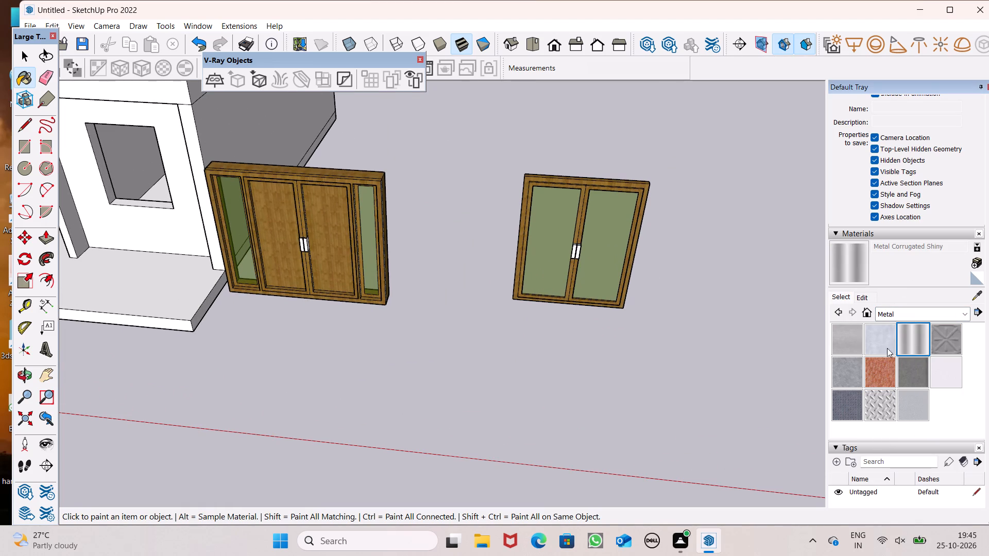
{"action": "scroll", "coordinate": [805, 349], "scroll_direction": "down", "scroll_amount": 3}
{"action": "scroll", "coordinate": [354, 338], "scroll_direction": "up", "scroll_amount": 6}
{"action": "scroll", "coordinate": [499, 188], "scroll_direction": "up", "scroll_amount": 8}
{"action": "scroll", "coordinate": [503, 185], "scroll_direction": "up", "scroll_amount": 16}
{"action": "left_click", "coordinate": [572, 196]}
{"action": "left_click", "coordinate": [570, 230]}
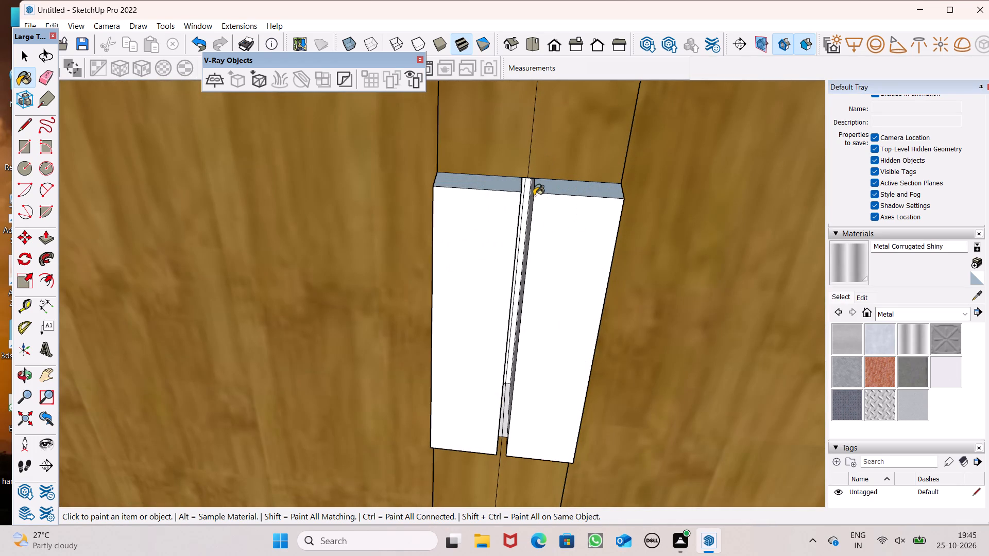
{"action": "left_click", "coordinate": [544, 193]}
{"action": "left_click", "coordinate": [500, 219]}
{"action": "left_click", "coordinate": [480, 183]}
Paint the outer side faces and the facing inner sides of the four-panel window's two handles with Metal Corrugated Shiny.
{"action": "middle_click_drag", "start_coordinate": [483, 273], "coordinate": [641, 251]}
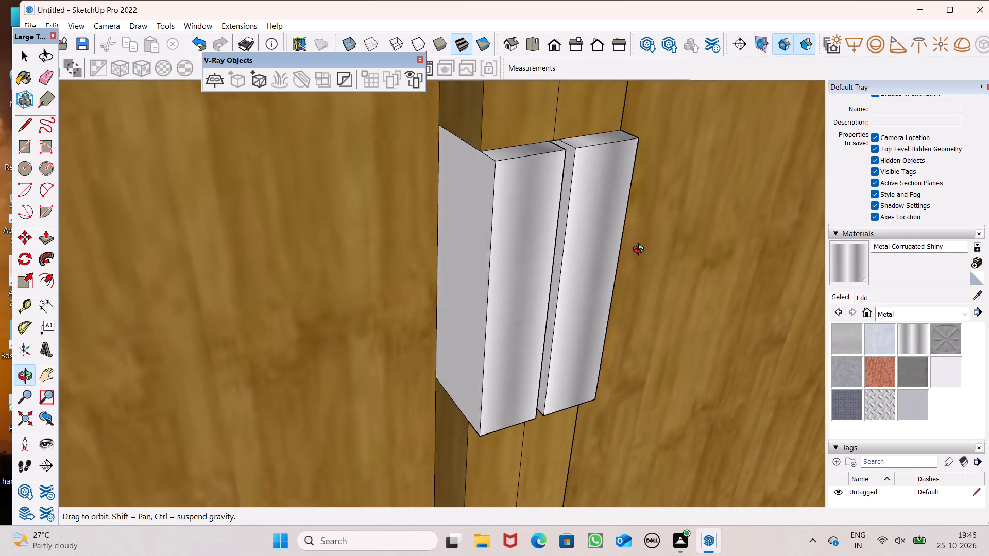
{"action": "middle_click_drag", "start_coordinate": [641, 251], "coordinate": [669, 241]}
{"action": "left_click", "coordinate": [448, 240]}
{"action": "scroll", "coordinate": [575, 354], "scroll_direction": "up", "scroll_amount": 1}
{"action": "middle_click_drag", "start_coordinate": [558, 359], "coordinate": [333, 392]}
{"action": "scroll", "coordinate": [383, 374], "scroll_direction": "up", "scroll_amount": 5}
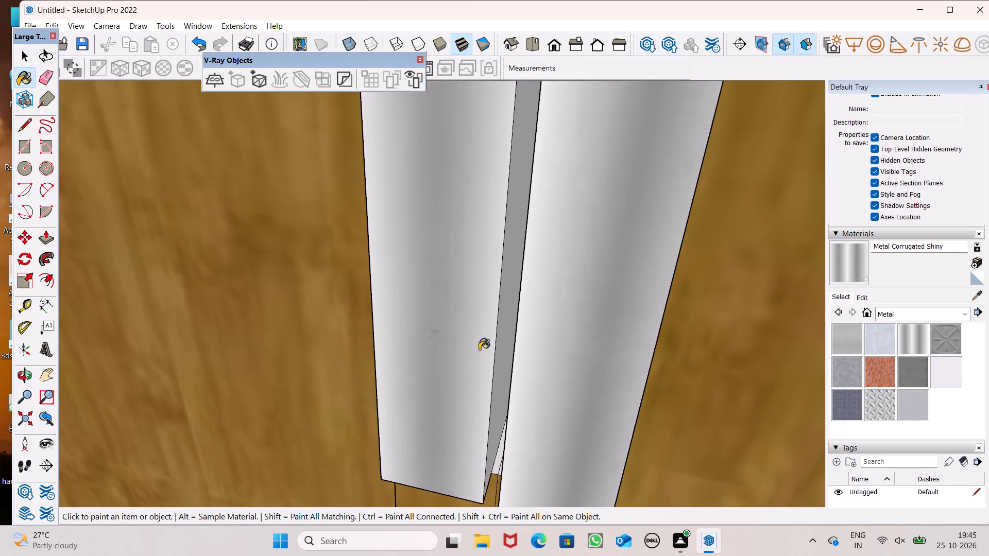
{"action": "left_click", "coordinate": [517, 359]}
{"action": "middle_click_drag", "start_coordinate": [510, 362], "coordinate": [594, 371]}
{"action": "scroll", "coordinate": [594, 370], "scroll_direction": "up", "scroll_amount": 3}
{"action": "left_click", "coordinate": [629, 362]}
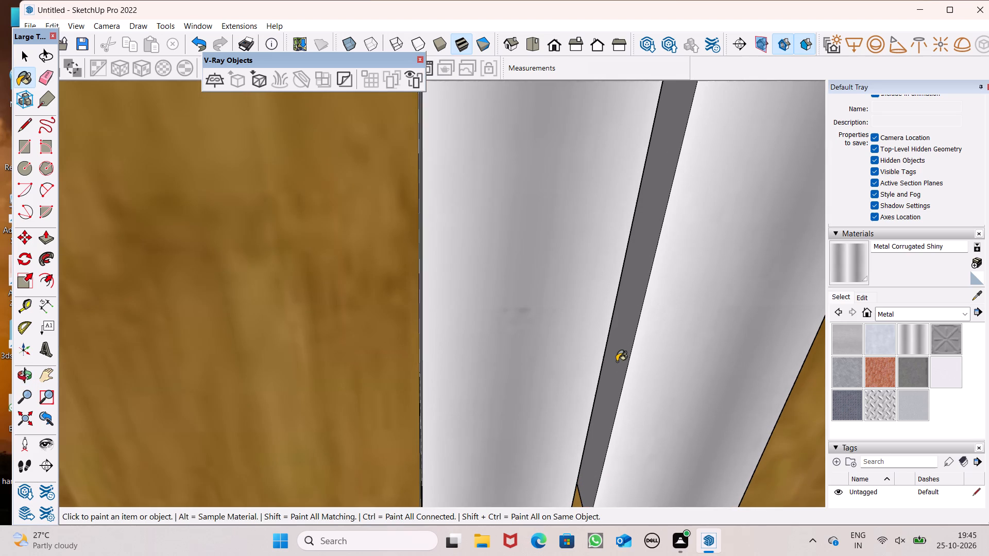
{"action": "scroll", "coordinate": [440, 332], "scroll_direction": "down", "scroll_amount": 6}
{"action": "middle_click_drag", "start_coordinate": [477, 340], "coordinate": [236, 354]}
{"action": "scroll", "coordinate": [249, 354], "scroll_direction": "up", "scroll_amount": 1}
{"action": "left_click", "coordinate": [490, 319]}
Paint the undersides of the four-panel window's two handles with Metal Corrugated Shiny.
{"action": "scroll", "coordinate": [451, 308], "scroll_direction": "down", "scroll_amount": 9}
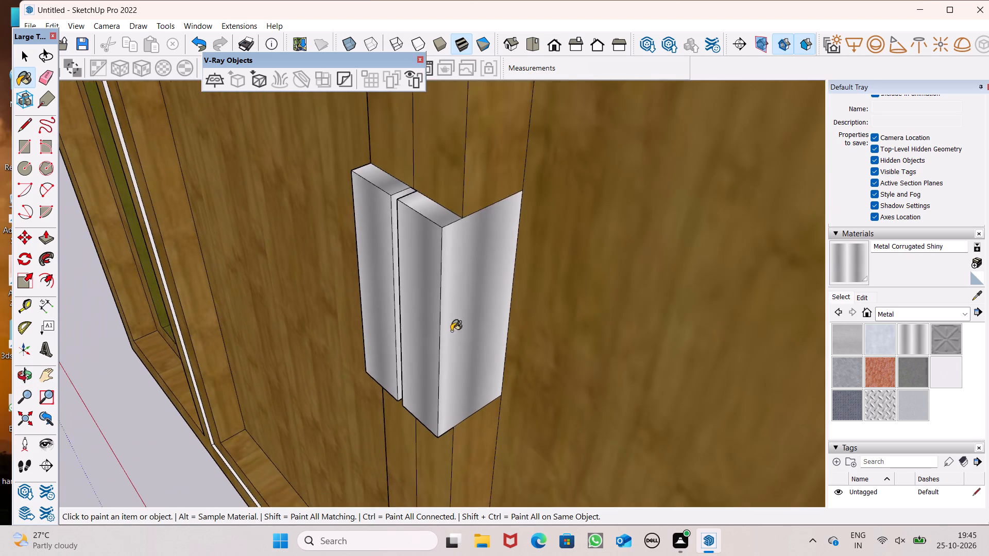
{"action": "scroll", "coordinate": [451, 331], "scroll_direction": "down", "scroll_amount": 3}
{"action": "middle_click_drag", "start_coordinate": [433, 362], "coordinate": [538, 6]}
{"action": "scroll", "coordinate": [474, 331], "scroll_direction": "up", "scroll_amount": 3}
{"action": "left_click", "coordinate": [454, 339]}
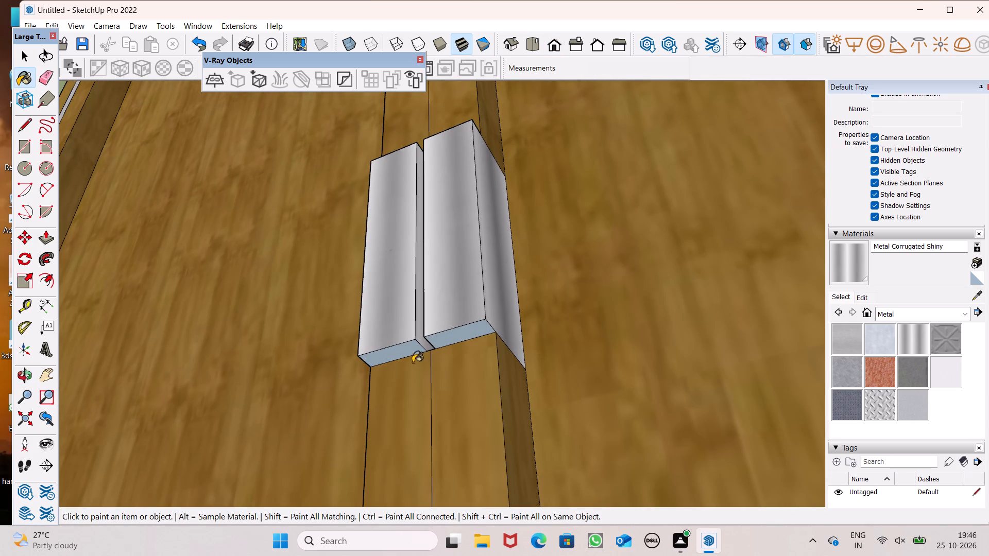
{"action": "left_click", "coordinate": [399, 354]}
{"action": "middle_click_drag", "start_coordinate": [391, 356], "coordinate": [391, 468]}
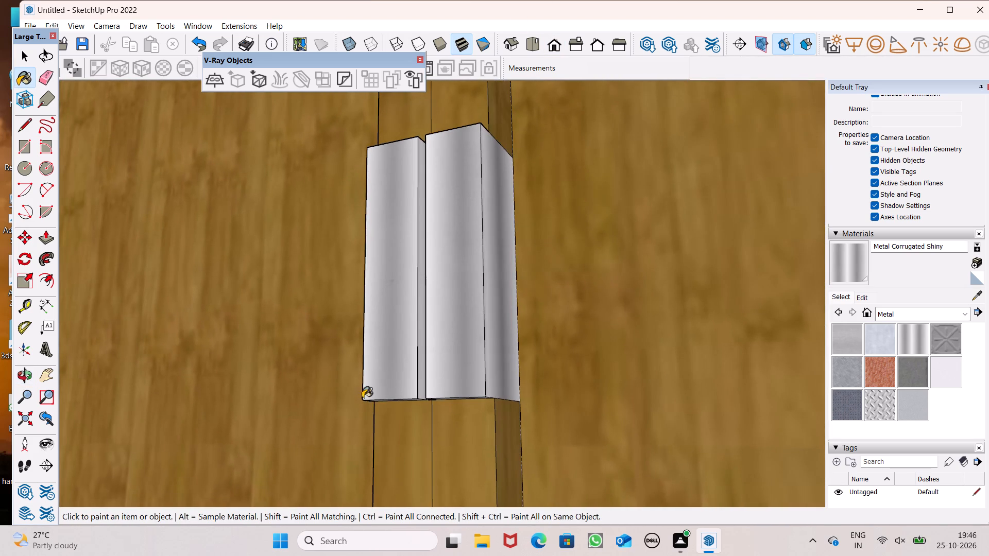
{"action": "scroll", "coordinate": [423, 384], "scroll_direction": "up", "scroll_amount": 7}
{"action": "left_click", "coordinate": [409, 381]}
{"action": "middle_click_drag", "start_coordinate": [409, 393], "coordinate": [508, 388]}
{"action": "scroll", "coordinate": [491, 371], "scroll_direction": "up", "scroll_amount": 6}
Paint the front faces of both handles on the two-sash window with Metal Corrugated Shiny.
{"action": "scroll", "coordinate": [434, 372], "scroll_direction": "down", "scroll_amount": 16}
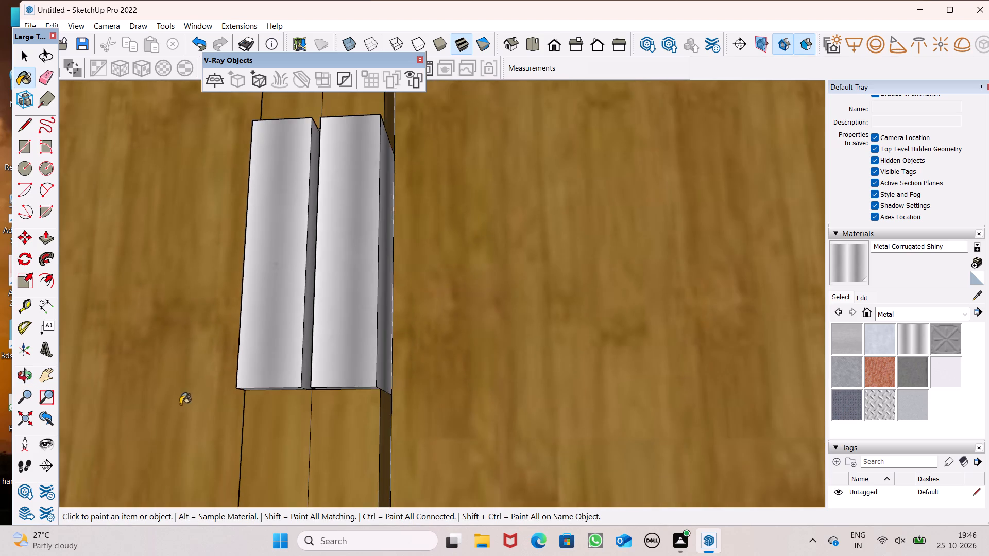
{"action": "scroll", "coordinate": [180, 404], "scroll_direction": "down", "scroll_amount": 20}
{"action": "scroll", "coordinate": [372, 315], "scroll_direction": "down", "scroll_amount": 7}
{"action": "scroll", "coordinate": [337, 282], "scroll_direction": "down", "scroll_amount": 6}
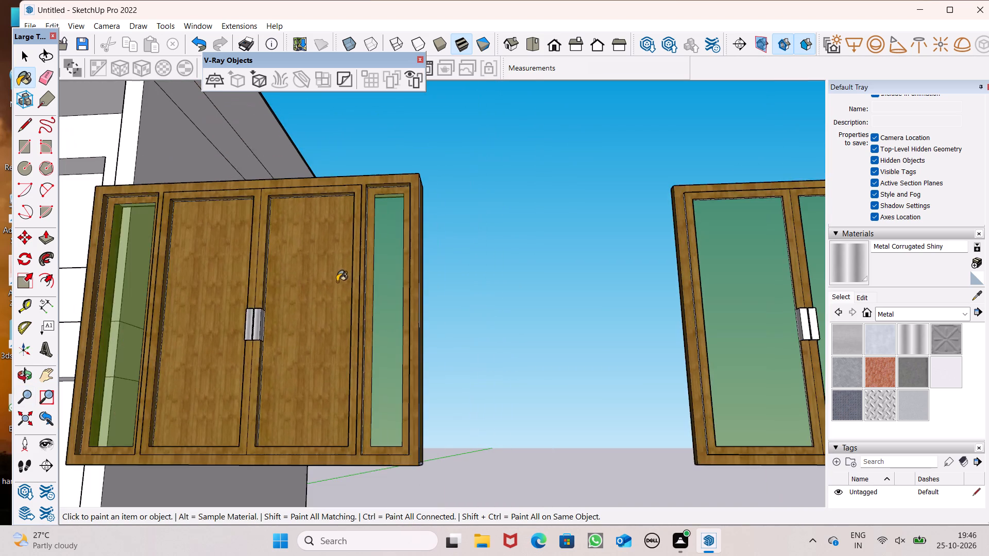
{"action": "scroll", "coordinate": [313, 246], "scroll_direction": "down", "scroll_amount": 5}
{"action": "scroll", "coordinate": [653, 280], "scroll_direction": "up", "scroll_amount": 20}
{"action": "scroll", "coordinate": [653, 280], "scroll_direction": "up", "scroll_amount": 1}
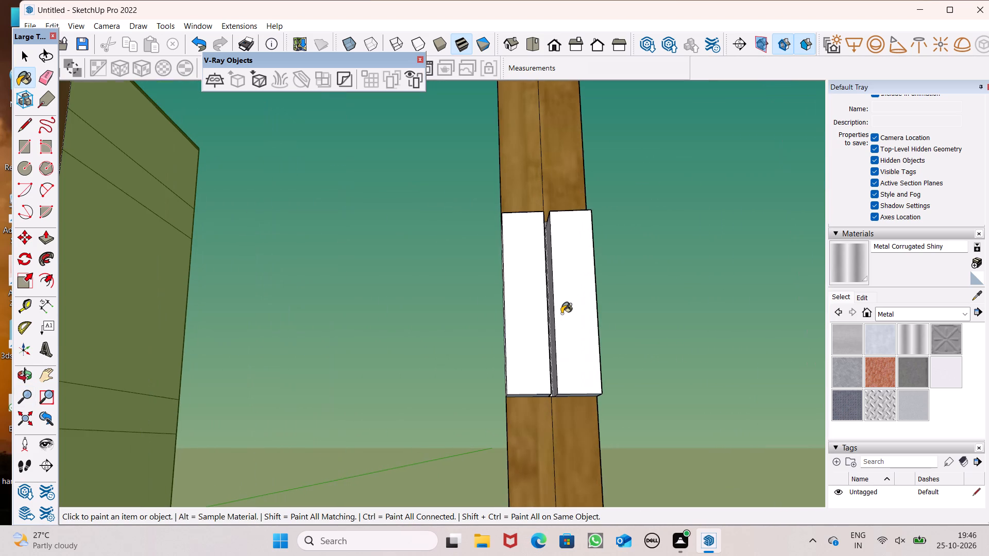
{"action": "scroll", "coordinate": [561, 314], "scroll_direction": "up", "scroll_amount": 1}
{"action": "left_click", "coordinate": [561, 303]}
{"action": "left_click", "coordinate": [524, 284]}
Paint the left handle's outer side and both handle tops on the two-sash window with Metal Corrugated Shiny.
{"action": "scroll", "coordinate": [538, 302], "scroll_direction": "up", "scroll_amount": 1}
{"action": "middle_click_drag", "start_coordinate": [538, 304], "coordinate": [693, 372]}
{"action": "scroll", "coordinate": [503, 253], "scroll_direction": "up", "scroll_amount": 4}
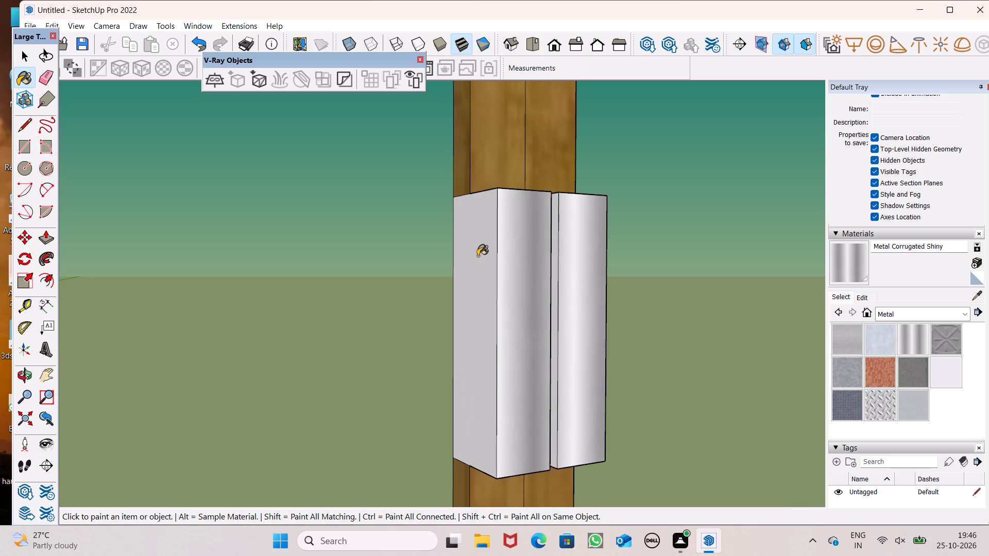
{"action": "left_click", "coordinate": [491, 254]}
{"action": "scroll", "coordinate": [554, 218], "scroll_direction": "up", "scroll_amount": 1}
{"action": "middle_click_drag", "start_coordinate": [554, 218], "coordinate": [481, 506]}
{"action": "scroll", "coordinate": [493, 389], "scroll_direction": "up", "scroll_amount": 4}
{"action": "left_click_drag", "start_coordinate": [489, 280], "coordinate": [493, 281]}
{"action": "left_click", "coordinate": [694, 238]}
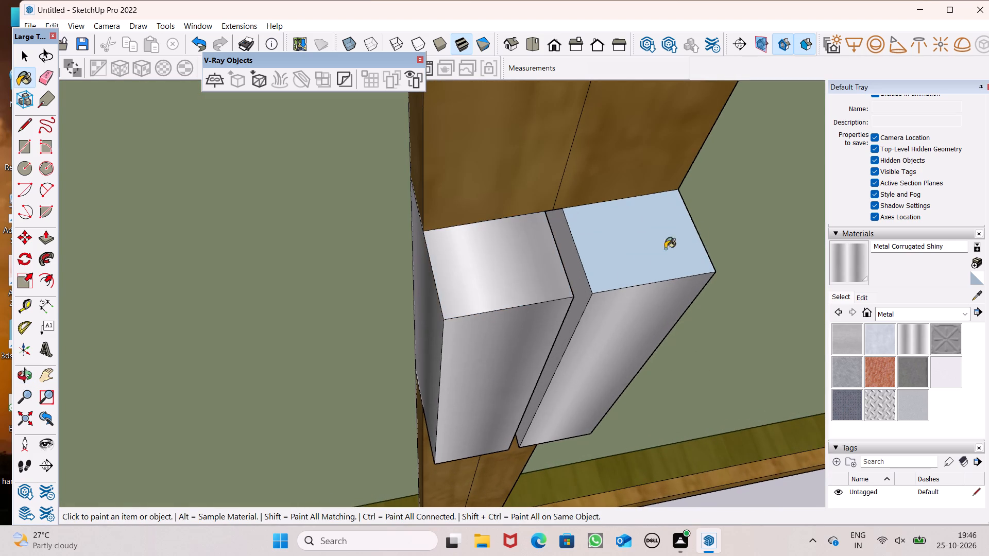
Paint the facing inner sides and the right handle's outer side on the two-sash window with Metal Corrugated Shiny.
{"action": "middle_click_drag", "start_coordinate": [613, 289], "coordinate": [377, 340]}
{"action": "scroll", "coordinate": [377, 343], "scroll_direction": "up", "scroll_amount": 1}
{"action": "scroll", "coordinate": [446, 367], "scroll_direction": "up", "scroll_amount": 7}
{"action": "left_click", "coordinate": [388, 353]}
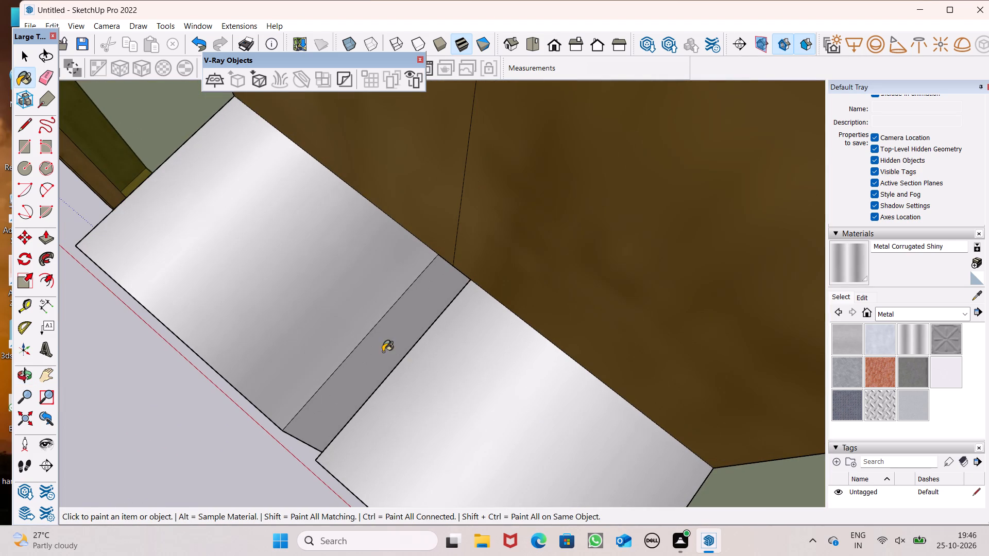
{"action": "middle_click_drag", "start_coordinate": [401, 396], "coordinate": [602, 409]}
{"action": "scroll", "coordinate": [440, 389], "scroll_direction": "up", "scroll_amount": 4}
{"action": "left_click", "coordinate": [455, 382]}
{"action": "scroll", "coordinate": [419, 354], "scroll_direction": "down", "scroll_amount": 6}
{"action": "middle_click_drag", "start_coordinate": [523, 373], "coordinate": [86, 130]}
{"action": "left_click_drag", "start_coordinate": [391, 448], "coordinate": [385, 429]}
Paint the undersides of both handles on the two-sash window with Metal Corrugated Shiny.
{"action": "scroll", "coordinate": [484, 142], "scroll_direction": "down", "scroll_amount": 7}
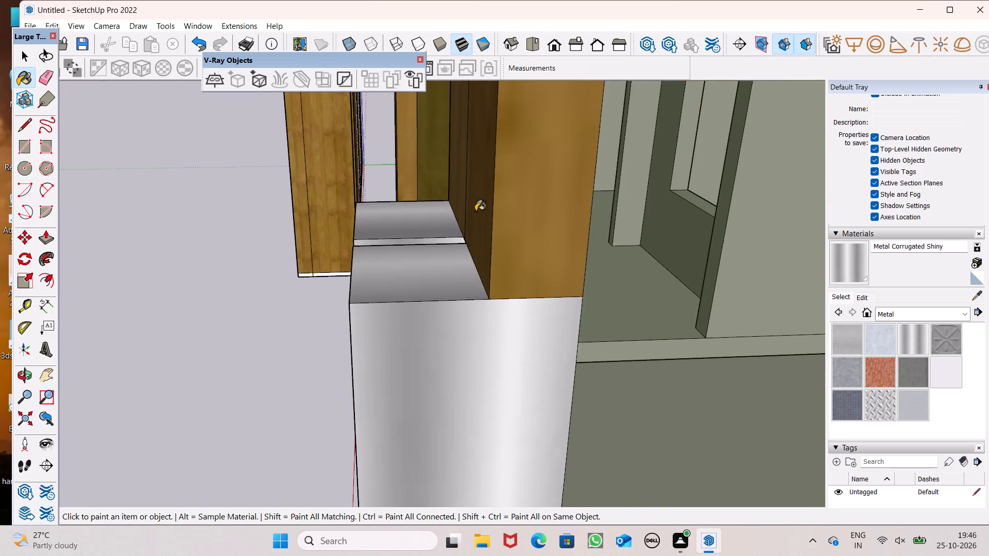
{"action": "scroll", "coordinate": [475, 211], "scroll_direction": "down", "scroll_amount": 6}
{"action": "middle_click_drag", "start_coordinate": [290, 347], "coordinate": [621, 256]}
{"action": "scroll", "coordinate": [595, 244], "scroll_direction": "down", "scroll_amount": 2}
{"action": "middle_click_drag", "start_coordinate": [573, 308], "coordinate": [605, 80]}
{"action": "scroll", "coordinate": [605, 81], "scroll_direction": "up", "scroll_amount": 1}
{"action": "scroll", "coordinate": [541, 265], "scroll_direction": "down", "scroll_amount": 2}
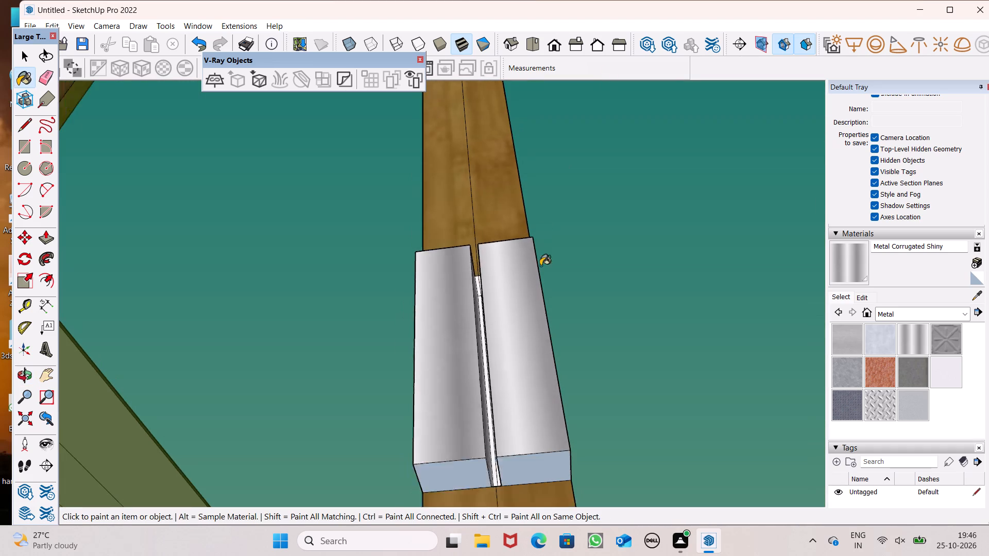
{"action": "scroll", "coordinate": [540, 266], "scroll_direction": "down", "scroll_amount": 1}
{"action": "scroll", "coordinate": [517, 437], "scroll_direction": "up", "scroll_amount": 4}
{"action": "left_click_drag", "start_coordinate": [518, 436], "coordinate": [507, 439]}
{"action": "left_click_drag", "start_coordinate": [478, 436], "coordinate": [470, 435]}
{"action": "scroll", "coordinate": [430, 357], "scroll_direction": "down", "scroll_amount": 4}
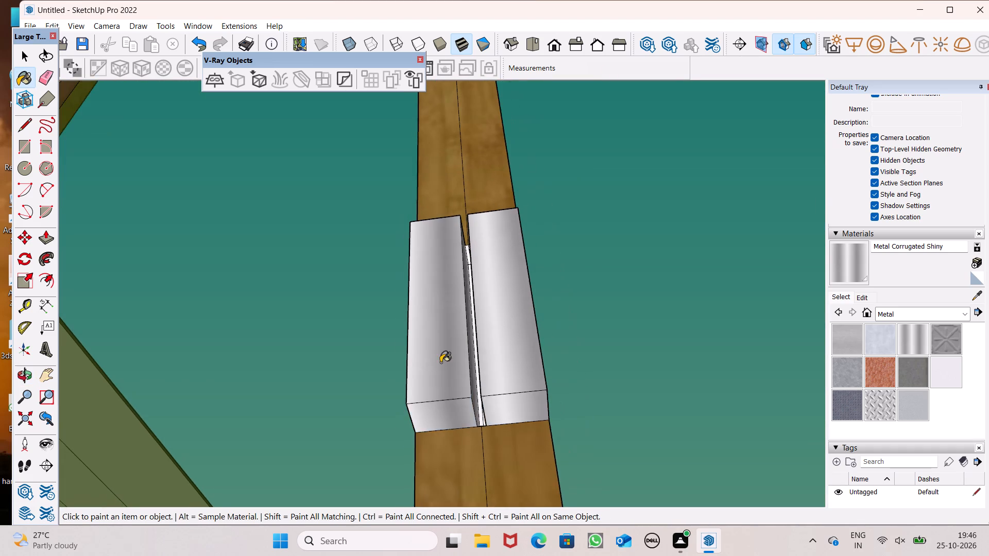
Inspect the two-sash window's handles from below, front and above for faces missing the metal finish.
{"action": "middle_click_drag", "start_coordinate": [478, 425], "coordinate": [595, 386]}
{"action": "scroll", "coordinate": [464, 416], "scroll_direction": "up", "scroll_amount": 4}
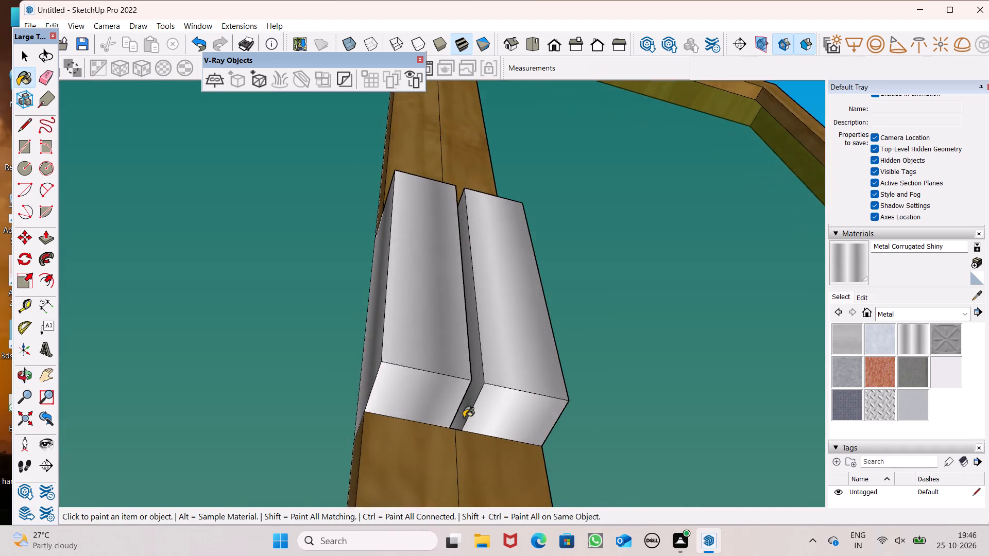
{"action": "scroll", "coordinate": [464, 418], "scroll_direction": "up", "scroll_amount": 10}
{"action": "scroll", "coordinate": [481, 213], "scroll_direction": "down", "scroll_amount": 12}
{"action": "middle_click_drag", "start_coordinate": [464, 275], "coordinate": [400, 466]}
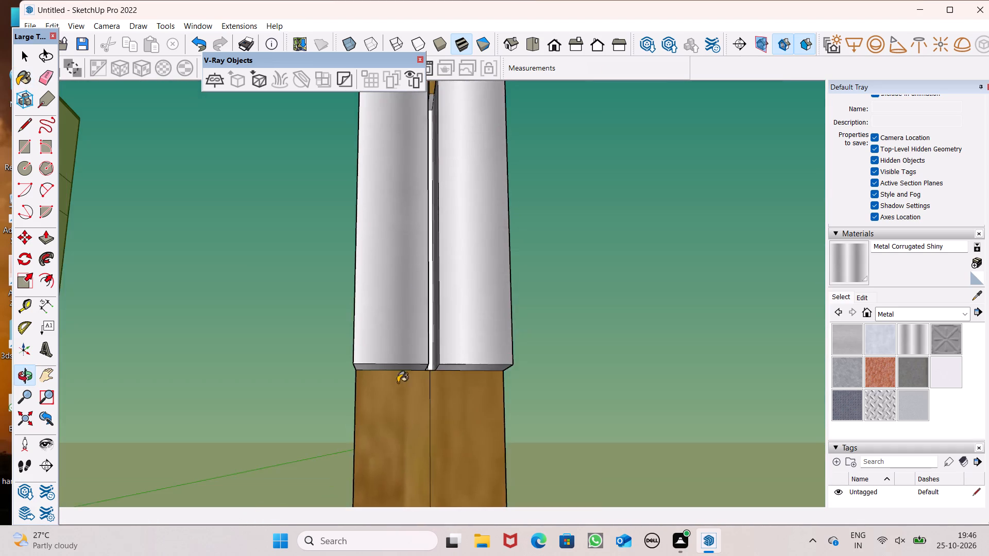
{"action": "scroll", "coordinate": [413, 286], "scroll_direction": "down", "scroll_amount": 5}
{"action": "middle_click_drag", "start_coordinate": [412, 314], "coordinate": [405, 490]}
{"action": "scroll", "coordinate": [405, 320], "scroll_direction": "down", "scroll_amount": 13}
{"action": "scroll", "coordinate": [411, 287], "scroll_direction": "up", "scroll_amount": 2}
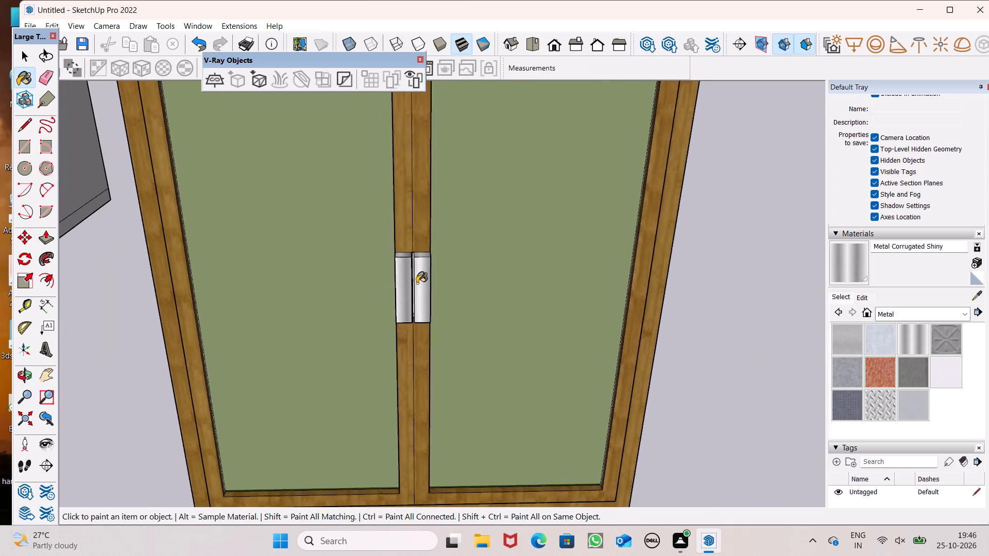
{"action": "scroll", "coordinate": [419, 276], "scroll_direction": "up", "scroll_amount": 11}
{"action": "scroll", "coordinate": [462, 215], "scroll_direction": "down", "scroll_amount": 11}
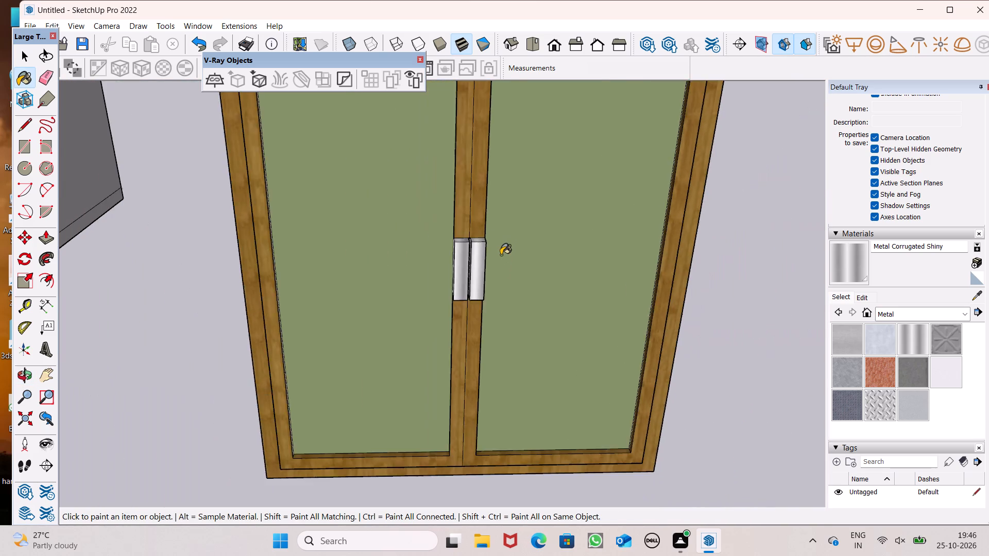
{"action": "scroll", "coordinate": [501, 255], "scroll_direction": "down", "scroll_amount": 15}
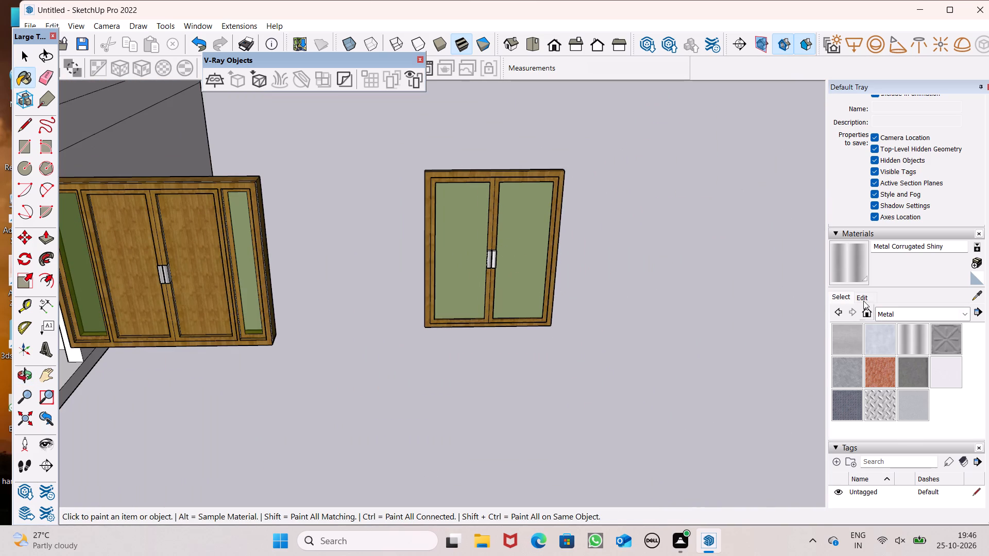
Tint the Metal Corrugated Shiny material gold by setting its colour to RGB 215, 193, 104.
{"action": "left_click", "coordinate": [863, 301]}
{"action": "left_click_drag", "start_coordinate": [896, 377], "coordinate": [878, 380]}
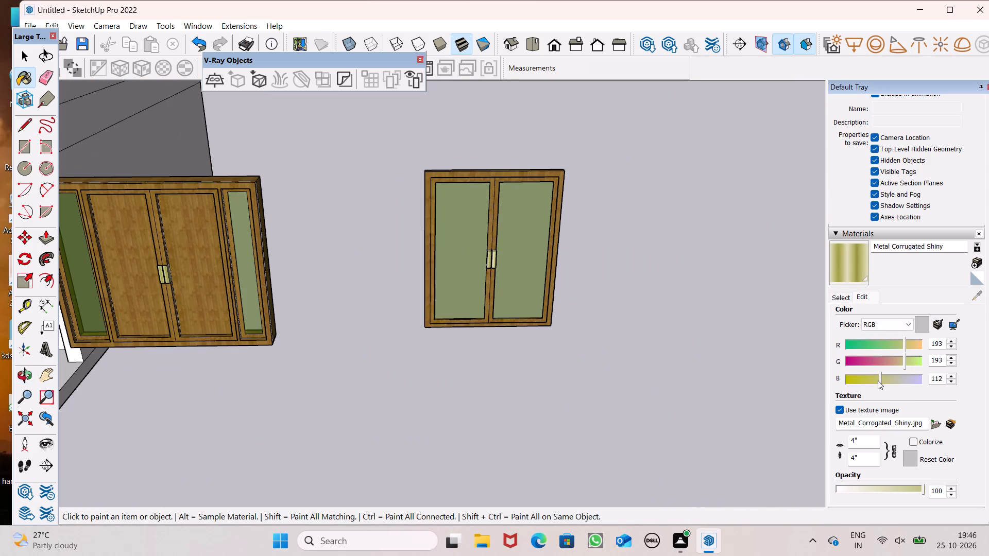
{"action": "left_click_drag", "start_coordinate": [878, 380], "coordinate": [877, 381]}
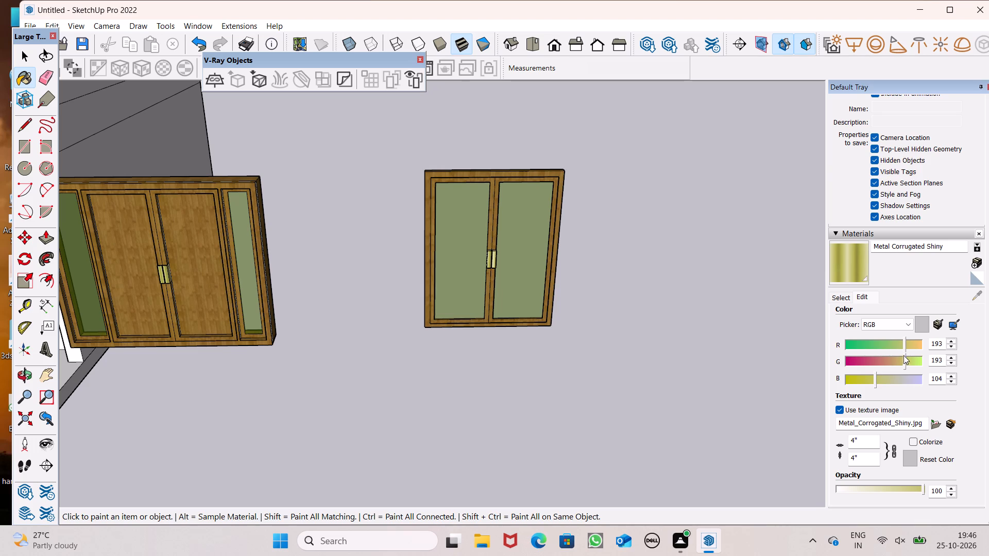
{"action": "left_click", "coordinate": [908, 345]}
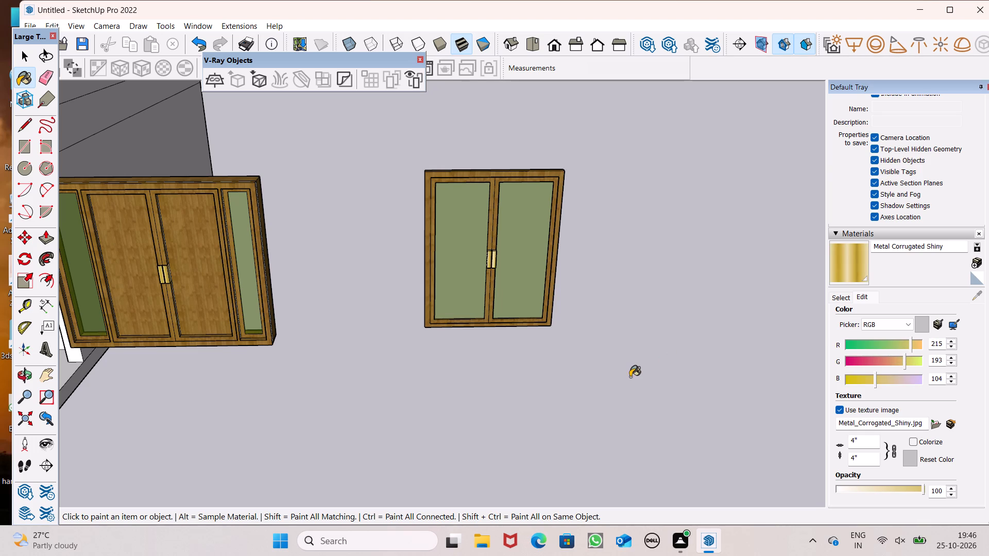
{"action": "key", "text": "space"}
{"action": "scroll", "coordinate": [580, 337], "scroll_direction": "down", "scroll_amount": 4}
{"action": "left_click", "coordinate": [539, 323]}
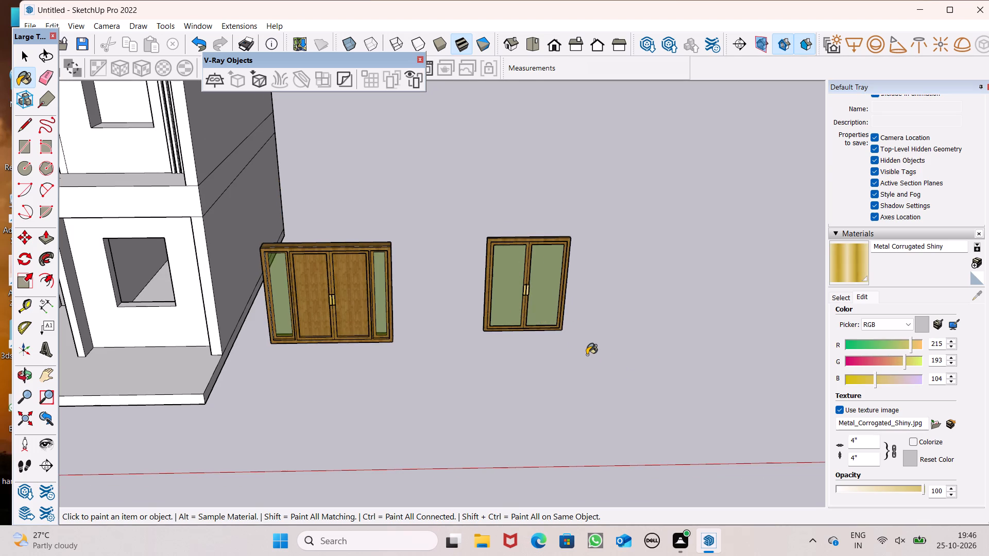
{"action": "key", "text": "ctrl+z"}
Select all of the two-sash window's connected geometry and make it a group.
{"action": "key", "text": "space"}
{"action": "scroll", "coordinate": [559, 347], "scroll_direction": "up", "scroll_amount": 3}
{"action": "triple_click", "coordinate": [529, 294]}
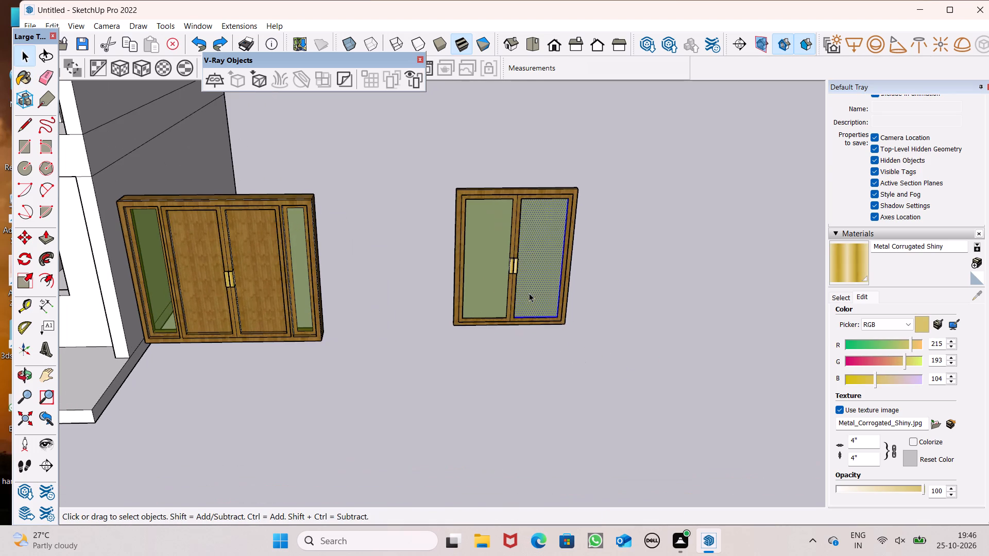
{"action": "left_click", "coordinate": [529, 292]}
{"action": "right_click", "coordinate": [529, 292]}
{"action": "left_click", "coordinate": [650, 345]}
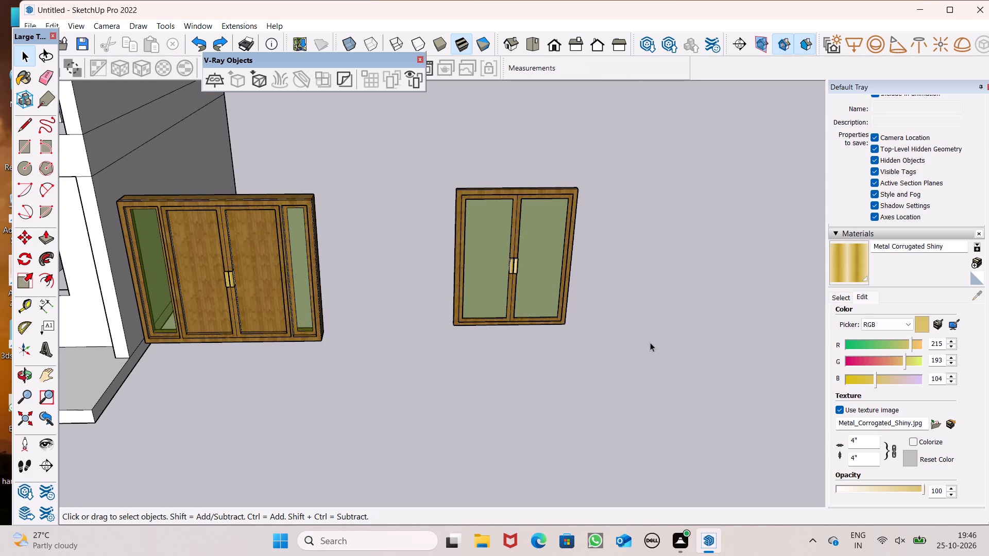
{"action": "triple_click", "coordinate": [515, 287]}
{"action": "left_click", "coordinate": [515, 287]}
{"action": "right_click", "coordinate": [524, 250]}
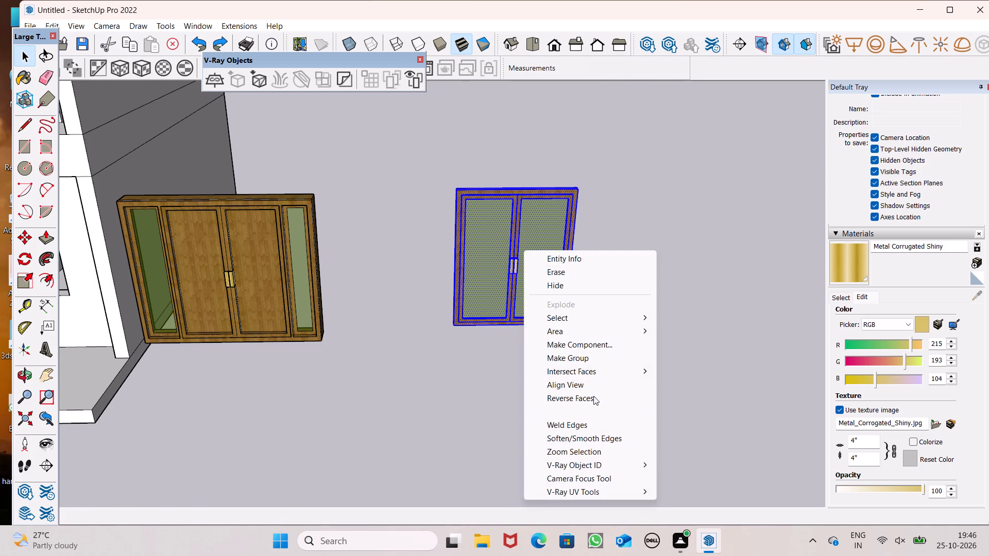
{"action": "left_click", "coordinate": [577, 361]}
{"action": "left_click", "coordinate": [525, 377]}
Select all of the four-panel window's connected geometry and make it a group.
{"action": "triple_click", "coordinate": [306, 332]}
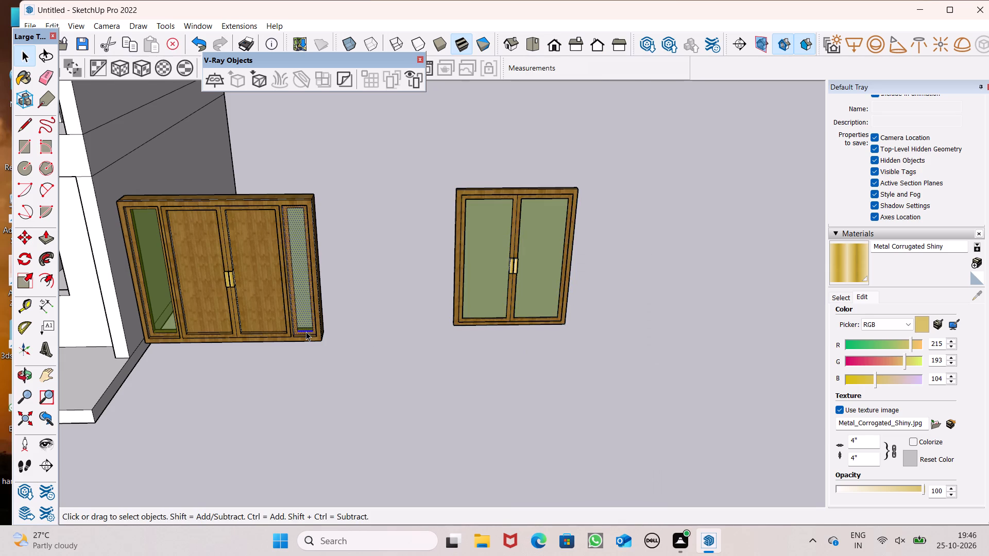
{"action": "left_click", "coordinate": [305, 331]}
{"action": "right_click_drag", "start_coordinate": [305, 327], "coordinate": [305, 316]}
{"action": "left_click", "coordinate": [378, 183]}
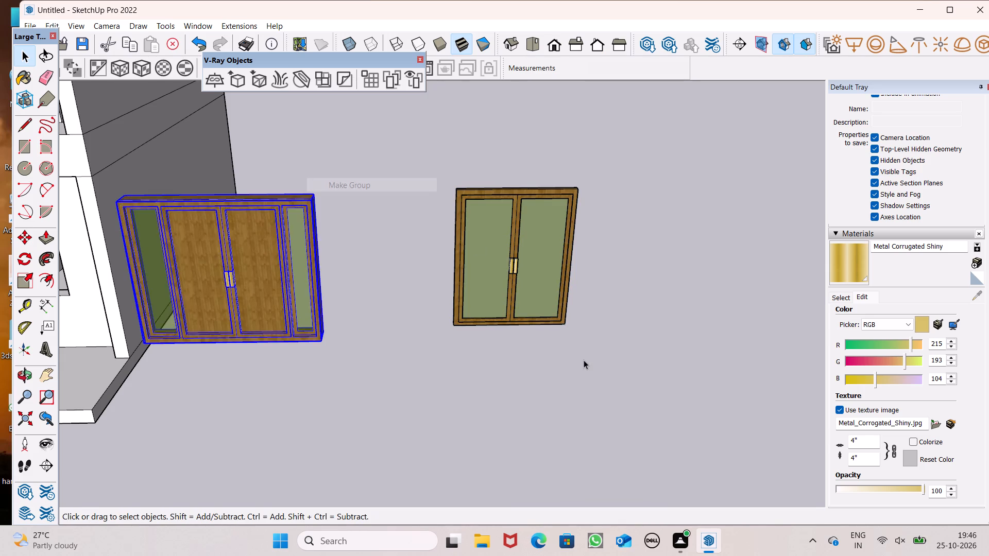
Move the four-panel window group about 31' to the lower corner of the large first-floor wall opening beside the partition.
{"action": "scroll", "coordinate": [584, 360], "scroll_direction": "down", "scroll_amount": 5}
{"action": "scroll", "coordinate": [496, 329], "scroll_direction": "down", "scroll_amount": 8}
{"action": "scroll", "coordinate": [328, 334], "scroll_direction": "up", "scroll_amount": 2}
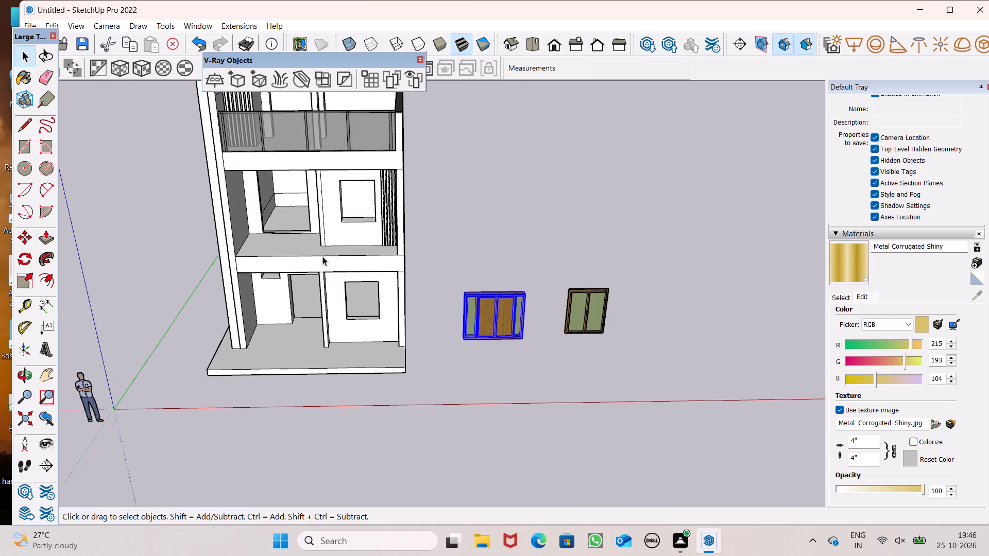
{"action": "scroll", "coordinate": [350, 256], "scroll_direction": "up", "scroll_amount": 4}
{"action": "left_click", "coordinate": [536, 350]}
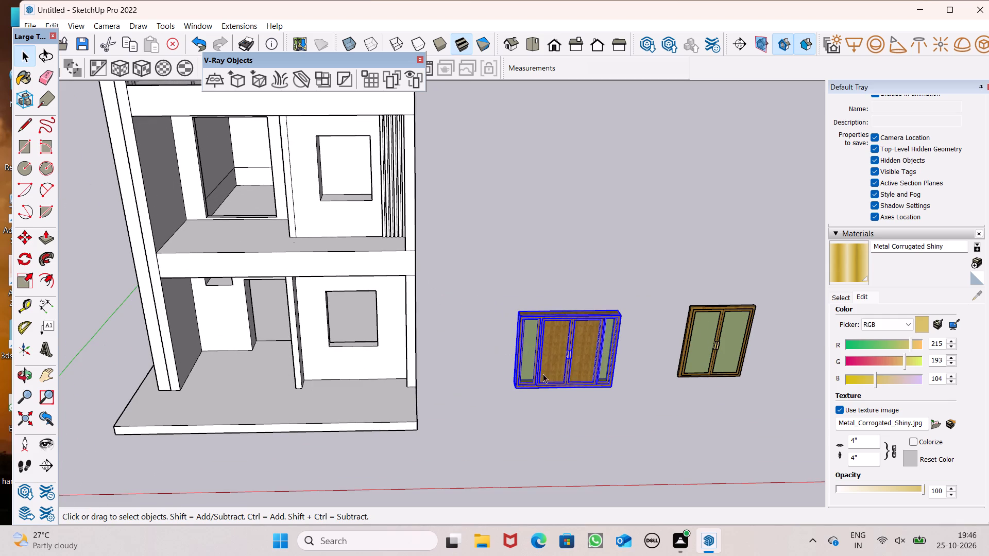
{"action": "key", "text": "m"}
{"action": "key", "text": "Return"}
{"action": "left_click_drag", "start_coordinate": [613, 388], "coordinate": [439, 347]}
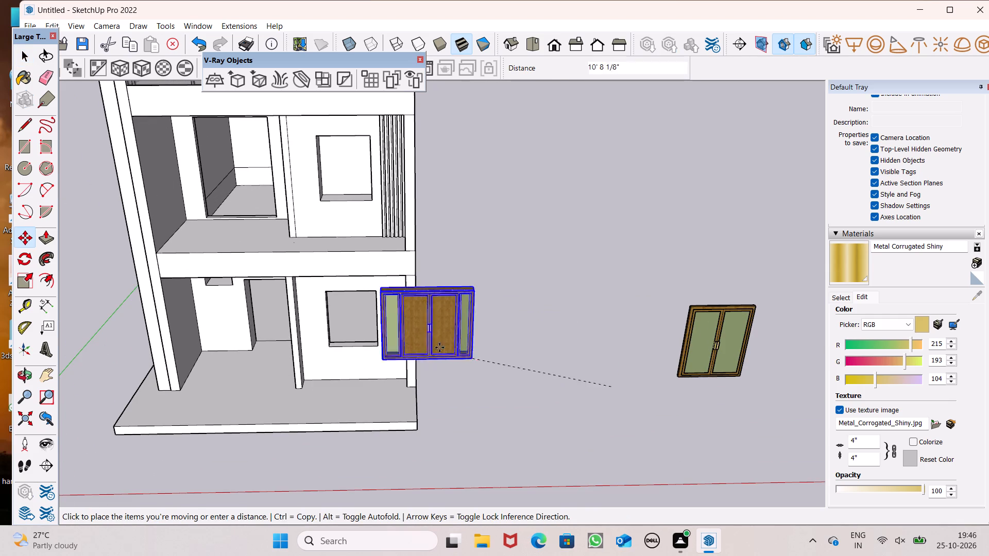
{"action": "left_click_drag", "start_coordinate": [439, 347], "coordinate": [271, 217]}
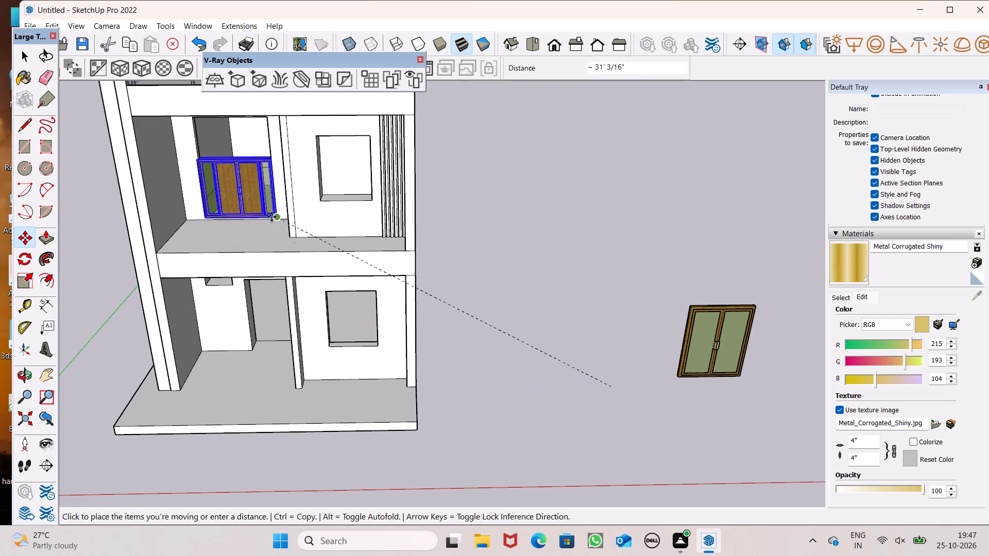
{"action": "left_click_drag", "start_coordinate": [271, 217], "coordinate": [276, 217]}
Scale the four-panel window down uniformly, and stretch its width by about 1.11 to span the first-floor opening.
{"action": "scroll", "coordinate": [268, 217], "scroll_direction": "down", "scroll_amount": 2}
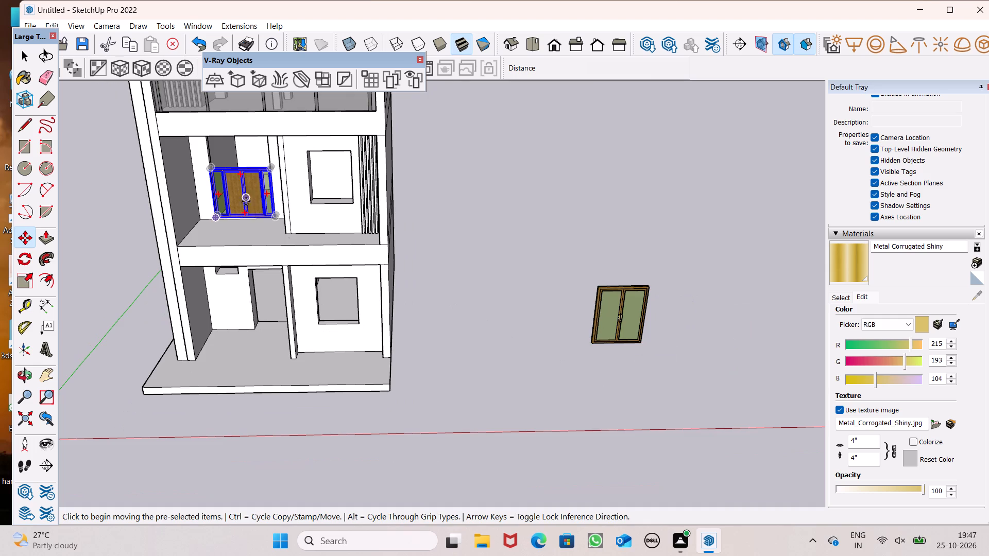
{"action": "scroll", "coordinate": [233, 160], "scroll_direction": "up", "scroll_amount": 8}
{"action": "scroll", "coordinate": [232, 177], "scroll_direction": "down", "scroll_amount": 4}
{"action": "middle_click_drag", "start_coordinate": [228, 207], "coordinate": [257, 163]}
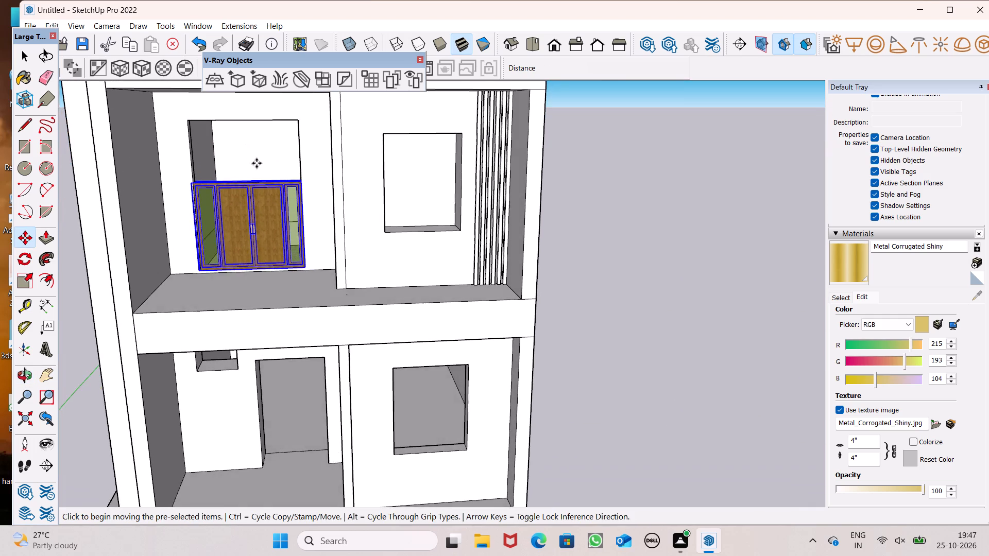
{"action": "scroll", "coordinate": [257, 163], "scroll_direction": "up", "scroll_amount": 2}
{"action": "left_click", "coordinate": [23, 281]}
{"action": "scroll", "coordinate": [182, 217], "scroll_direction": "up", "scroll_amount": 2}
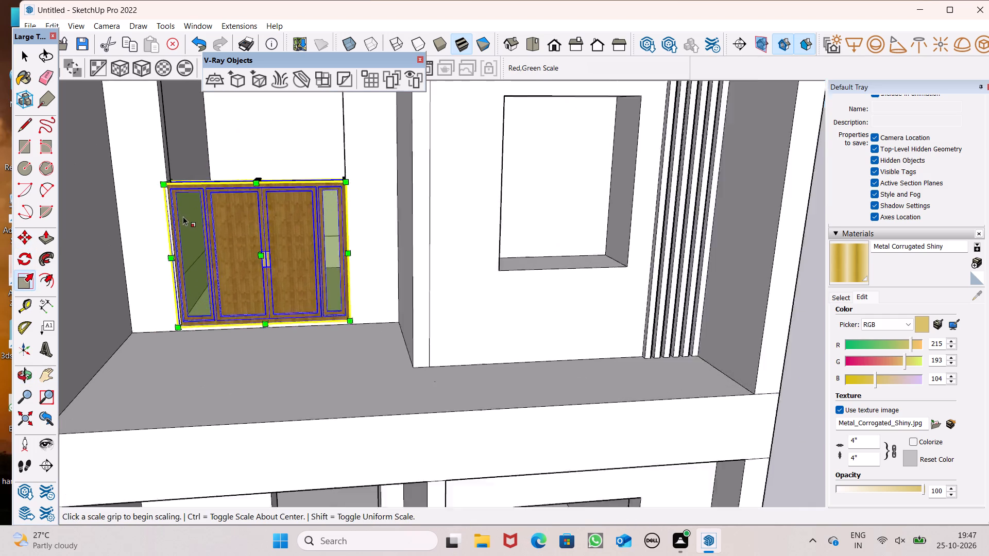
{"action": "scroll", "coordinate": [183, 216], "scroll_direction": "up", "scroll_amount": 3}
{"action": "left_click_drag", "start_coordinate": [155, 172], "coordinate": [165, 182]}
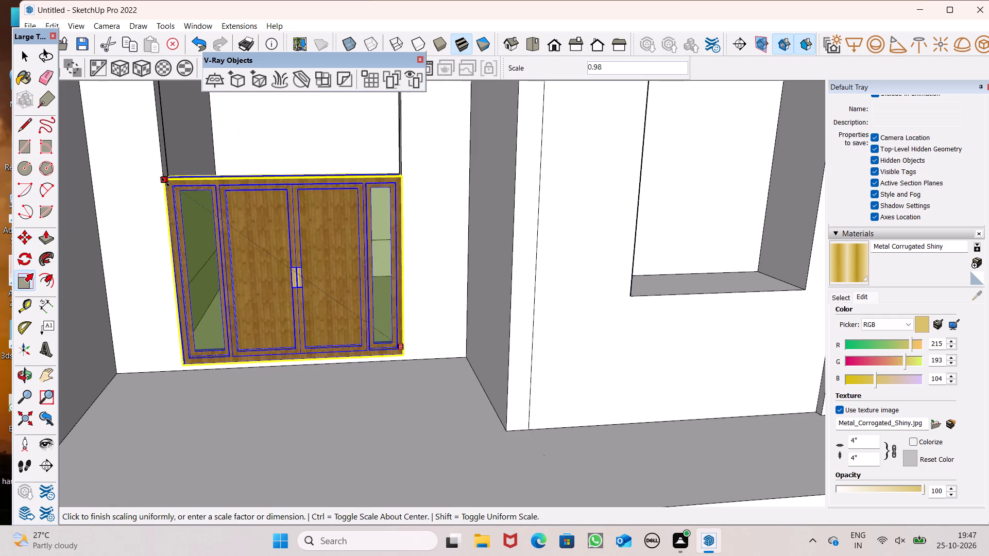
{"action": "left_click_drag", "start_coordinate": [165, 182], "coordinate": [178, 209]}
{"action": "middle_click_drag", "start_coordinate": [284, 241], "coordinate": [362, 265]}
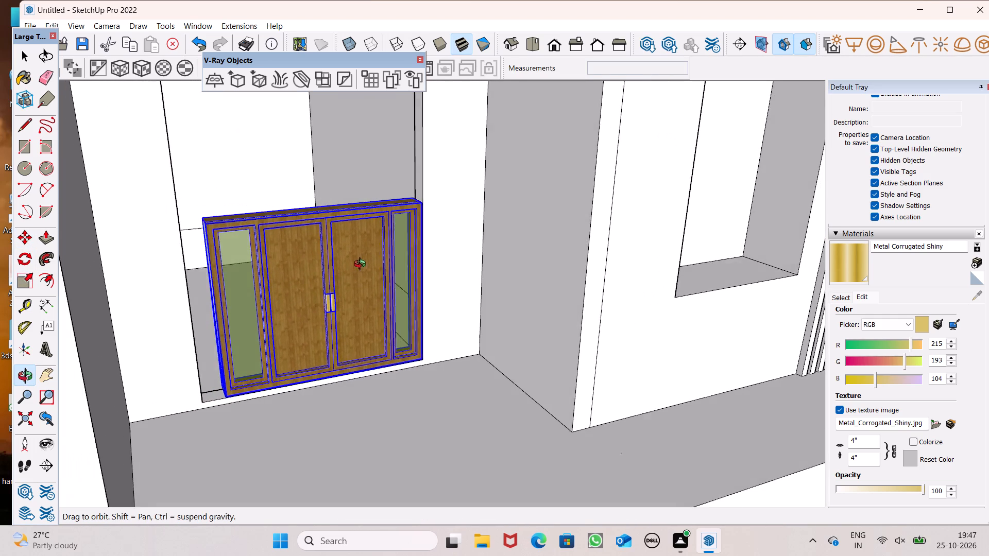
{"action": "middle_click_drag", "start_coordinate": [362, 265], "coordinate": [366, 262]}
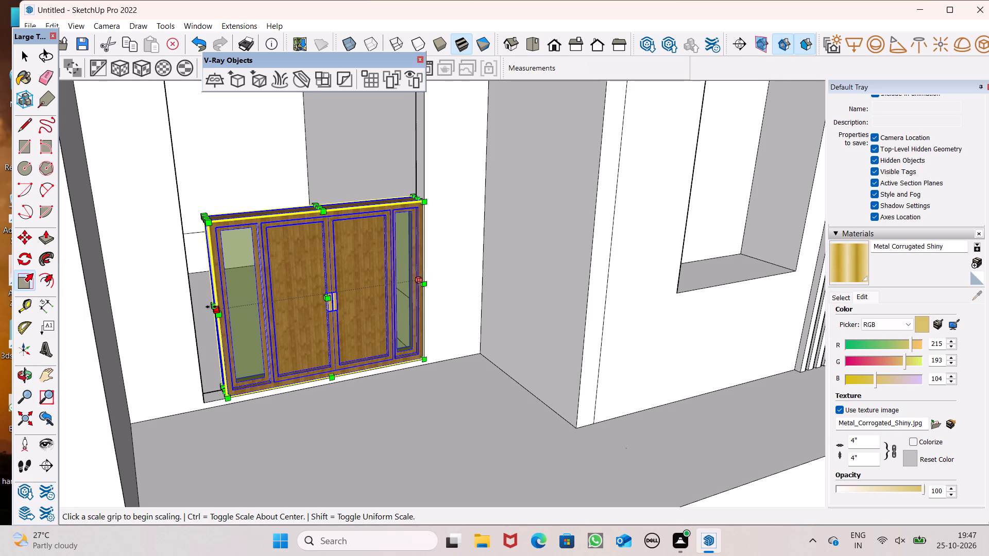
{"action": "scroll", "coordinate": [209, 308], "scroll_direction": "up", "scroll_amount": 4}
{"action": "left_click_drag", "start_coordinate": [224, 310], "coordinate": [170, 328]}
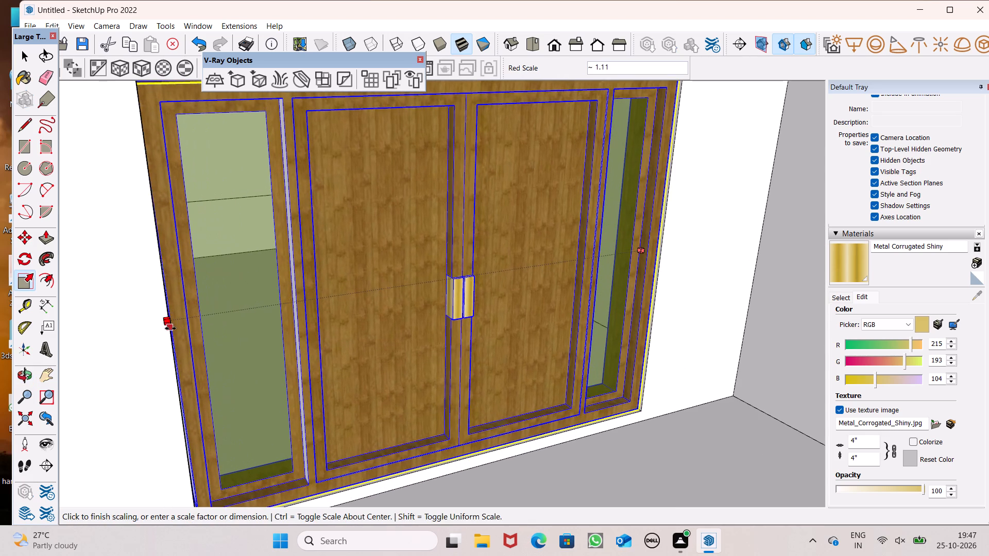
{"action": "left_click_drag", "start_coordinate": [170, 328], "coordinate": [170, 329]}
Stretch the four-panel window's height up to the top edge of the first-floor opening.
{"action": "scroll", "coordinate": [243, 356], "scroll_direction": "down", "scroll_amount": 6}
{"action": "scroll", "coordinate": [315, 341], "scroll_direction": "down", "scroll_amount": 6}
{"action": "scroll", "coordinate": [335, 240], "scroll_direction": "up", "scroll_amount": 1}
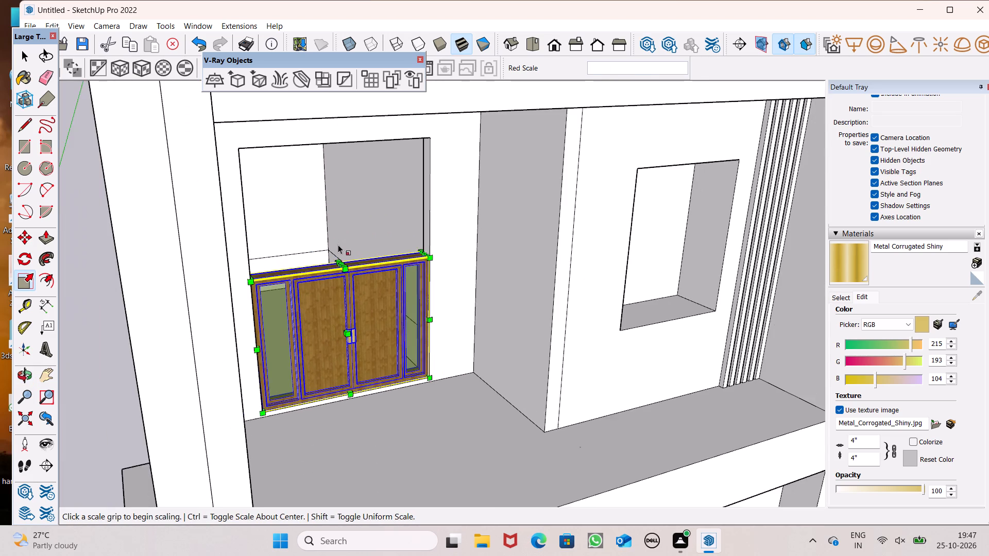
{"action": "left_click_drag", "start_coordinate": [342, 267], "coordinate": [344, 208]}
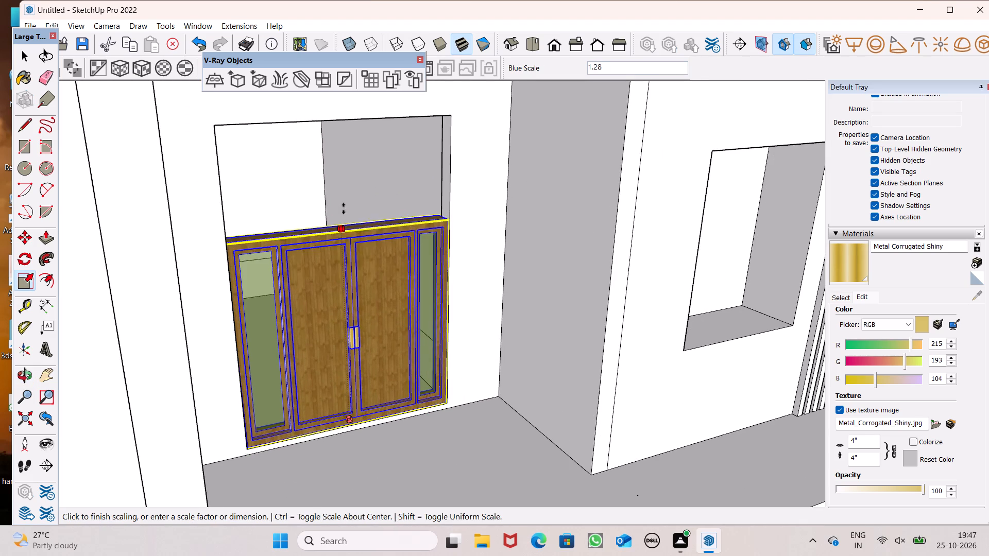
{"action": "left_click_drag", "start_coordinate": [344, 208], "coordinate": [345, 116]}
{"action": "scroll", "coordinate": [326, 205], "scroll_direction": "down", "scroll_amount": 7}
{"action": "middle_click_drag", "start_coordinate": [333, 264], "coordinate": [209, 280]}
{"action": "scroll", "coordinate": [331, 183], "scroll_direction": "down", "scroll_amount": 5}
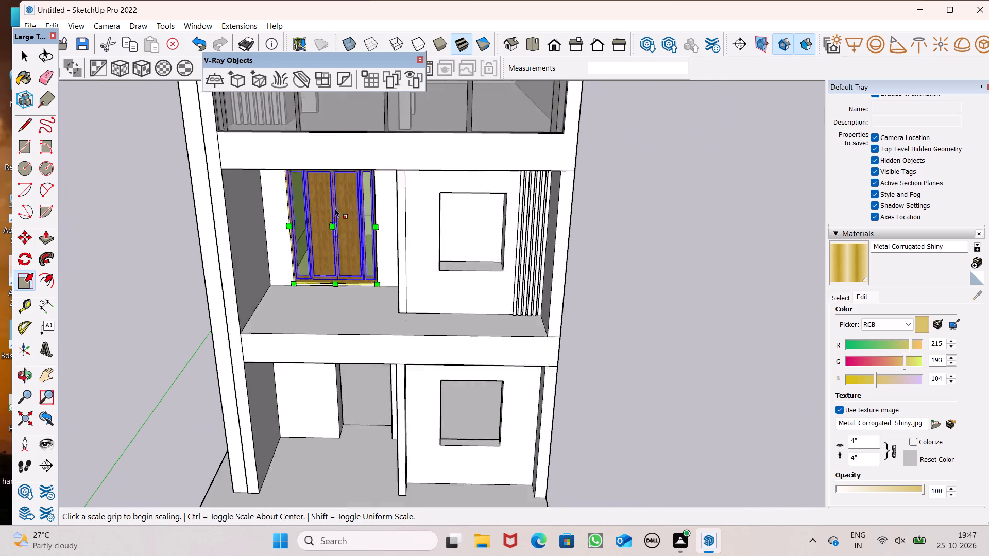
{"action": "key", "text": "space"}
{"action": "left_click", "coordinate": [110, 251]}
{"action": "scroll", "coordinate": [193, 254], "scroll_direction": "down", "scroll_amount": 3}
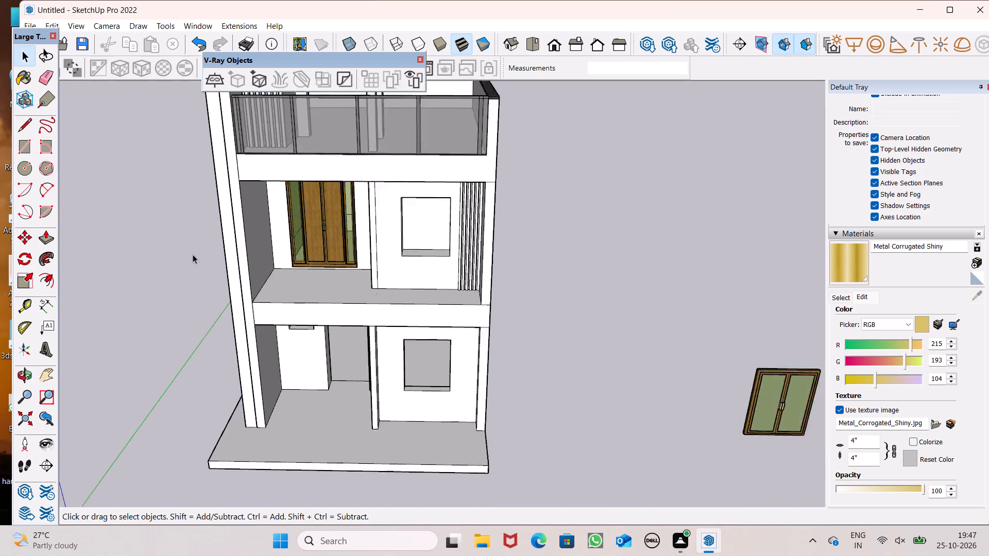
{"action": "scroll", "coordinate": [193, 254], "scroll_direction": "down", "scroll_amount": 1}
{"action": "middle_click_drag", "start_coordinate": [264, 240], "coordinate": [276, 197]}
{"action": "scroll", "coordinate": [368, 296], "scroll_direction": "up", "scroll_amount": 5}
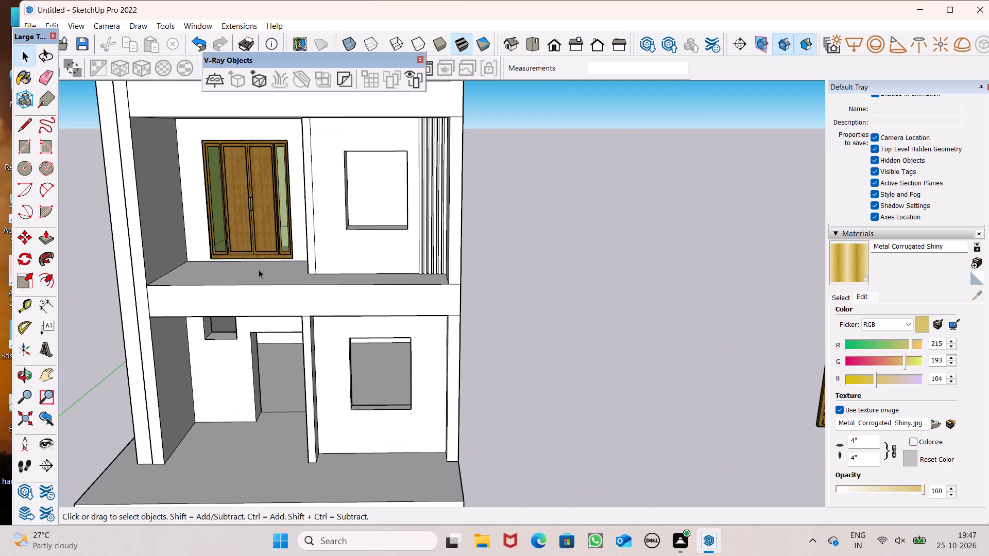
Move the two-sash window group about 29' 6" to the smaller first-floor wall opening near the vertical slats.
{"action": "scroll", "coordinate": [259, 269], "scroll_direction": "down", "scroll_amount": 3}
{"action": "left_click", "coordinate": [667, 327]}
{"action": "key", "text": "m"}
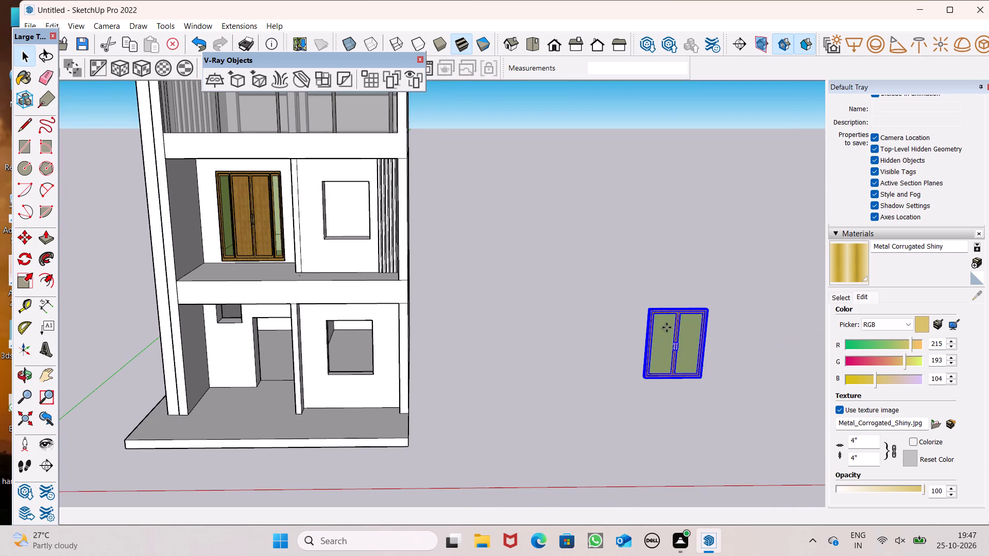
{"action": "key", "text": "Return"}
{"action": "left_click_drag", "start_coordinate": [700, 373], "coordinate": [682, 379]}
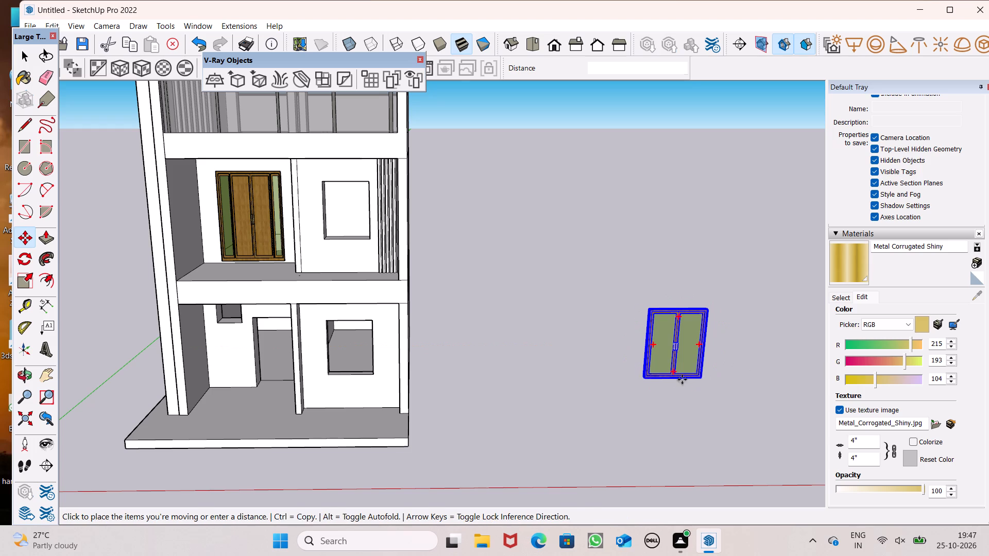
{"action": "left_click_drag", "start_coordinate": [682, 379], "coordinate": [367, 237]}
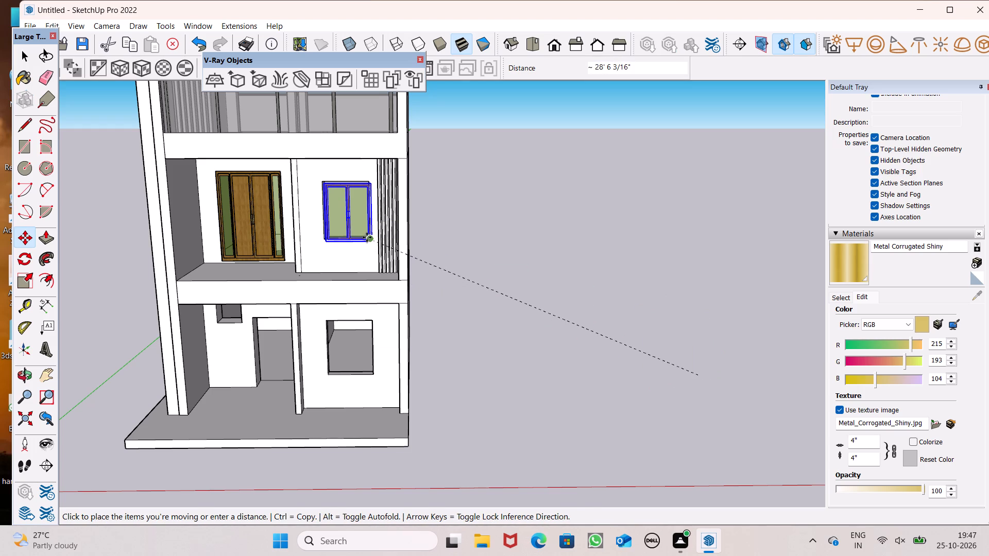
{"action": "left_click_drag", "start_coordinate": [367, 237], "coordinate": [356, 236]}
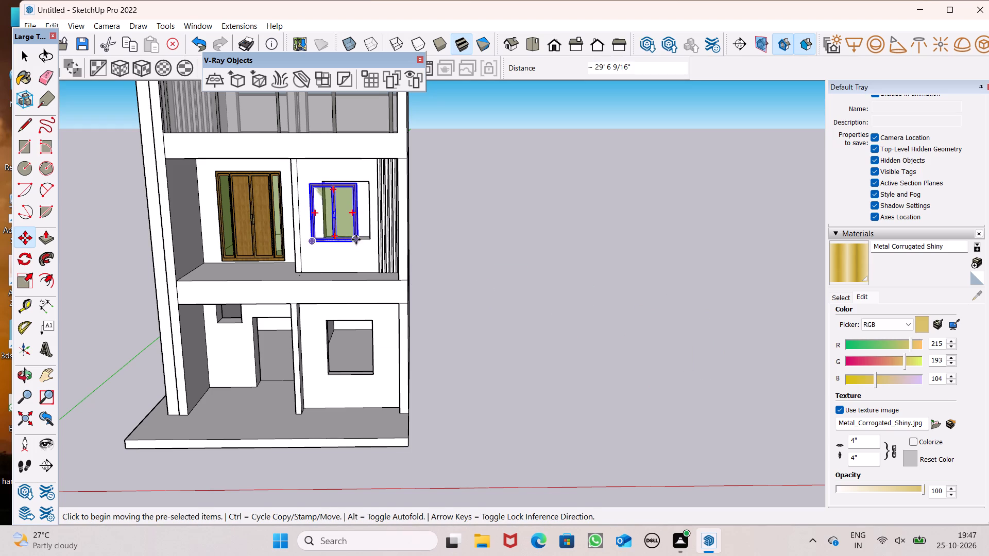
Align the two-sash window's lower corner with the front lower corner of the smaller first-floor opening.
{"action": "scroll", "coordinate": [356, 239], "scroll_direction": "up", "scroll_amount": 9}
{"action": "left_click_drag", "start_coordinate": [361, 247], "coordinate": [391, 235]}
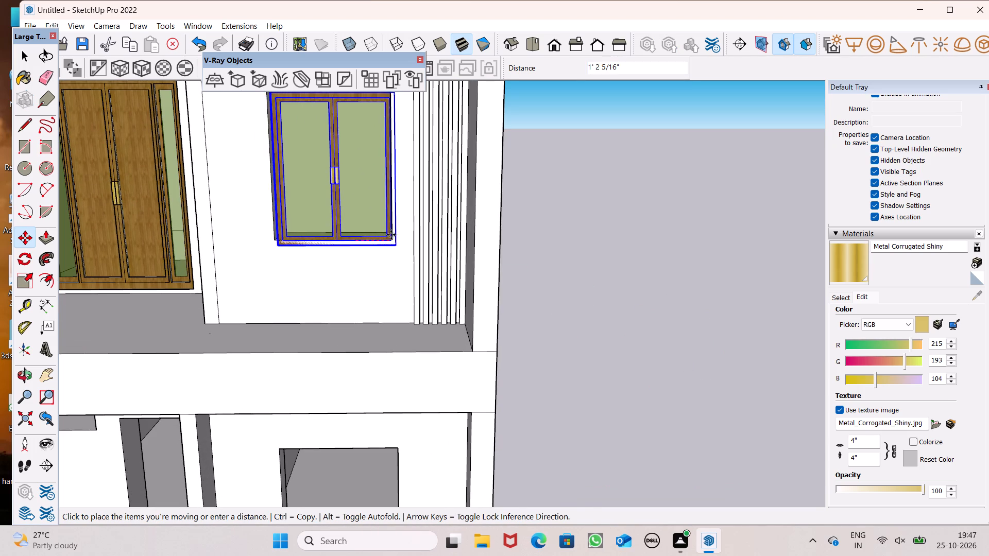
{"action": "left_click_drag", "start_coordinate": [391, 235], "coordinate": [374, 230]}
{"action": "scroll", "coordinate": [381, 244], "scroll_direction": "up", "scroll_amount": 6}
{"action": "left_click_drag", "start_coordinate": [381, 235], "coordinate": [402, 240]}
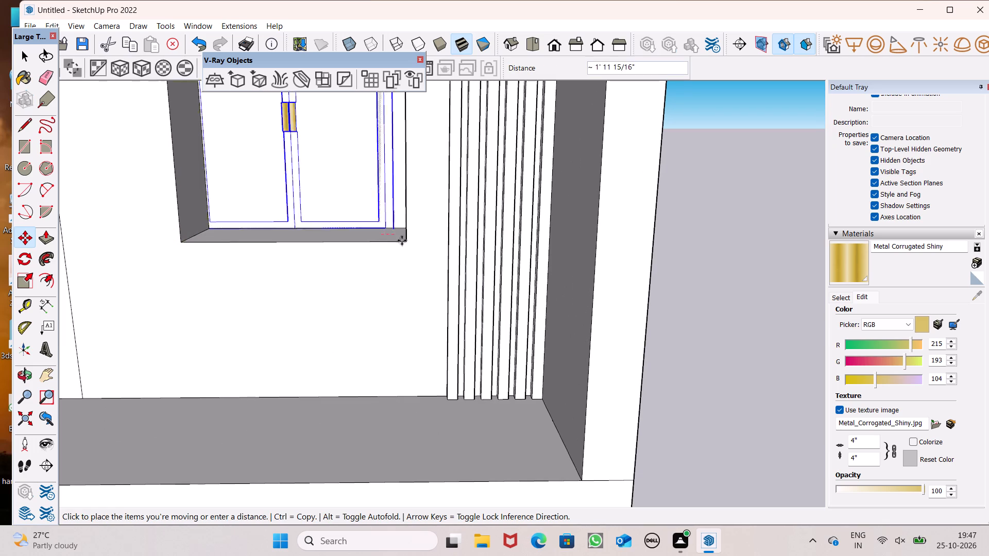
{"action": "left_click_drag", "start_coordinate": [402, 240], "coordinate": [405, 242]}
{"action": "scroll", "coordinate": [346, 264], "scroll_direction": "down", "scroll_amount": 8}
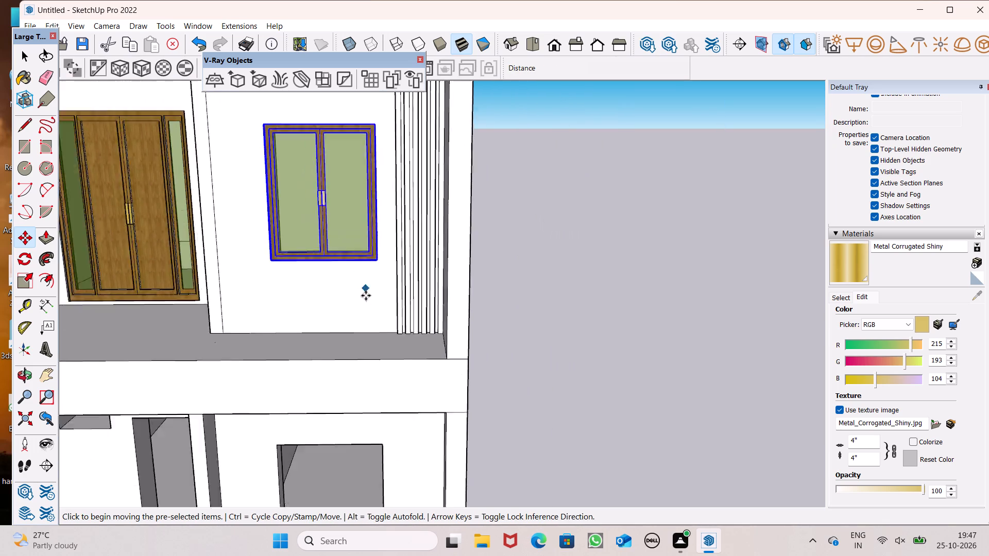
{"action": "scroll", "coordinate": [366, 296], "scroll_direction": "down", "scroll_amount": 4}
{"action": "key", "text": "space"}
{"action": "left_click", "coordinate": [550, 307]}
Copy the two-sash window from the first floor down into the matching ground-floor window opening.
{"action": "scroll", "coordinate": [309, 250], "scroll_direction": "up", "scroll_amount": 7}
{"action": "left_click", "coordinate": [341, 249]}
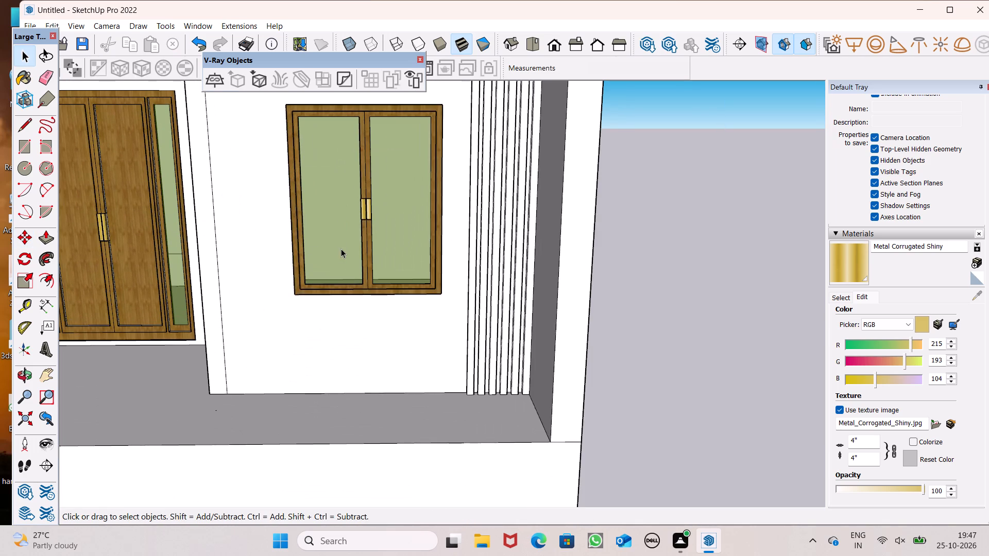
{"action": "key", "text": "m"}
{"action": "key", "text": "Return"}
{"action": "scroll", "coordinate": [330, 273], "scroll_direction": "down", "scroll_amount": 3}
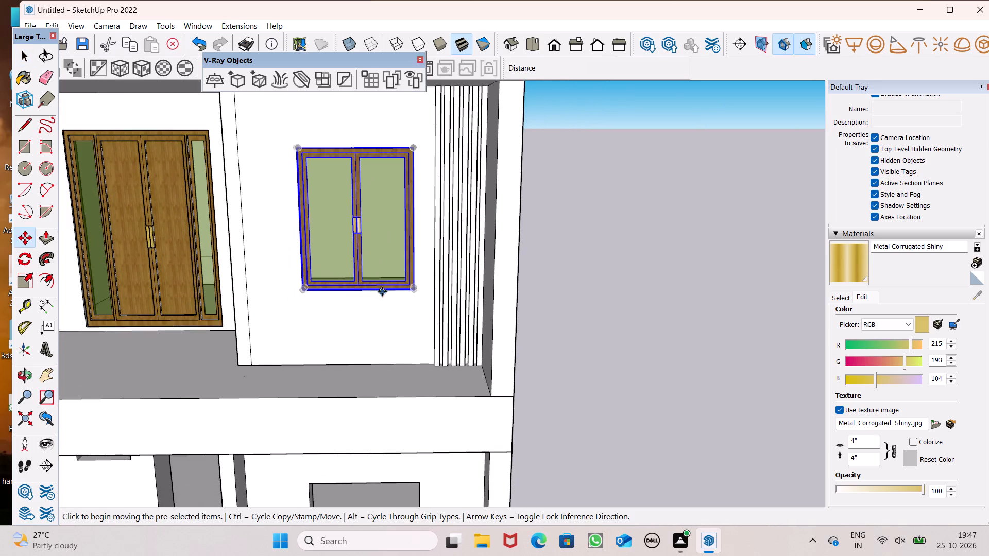
{"action": "scroll", "coordinate": [389, 207], "scroll_direction": "down", "scroll_amount": 5}
{"action": "left_click_drag", "start_coordinate": [407, 258], "coordinate": [421, 423]}
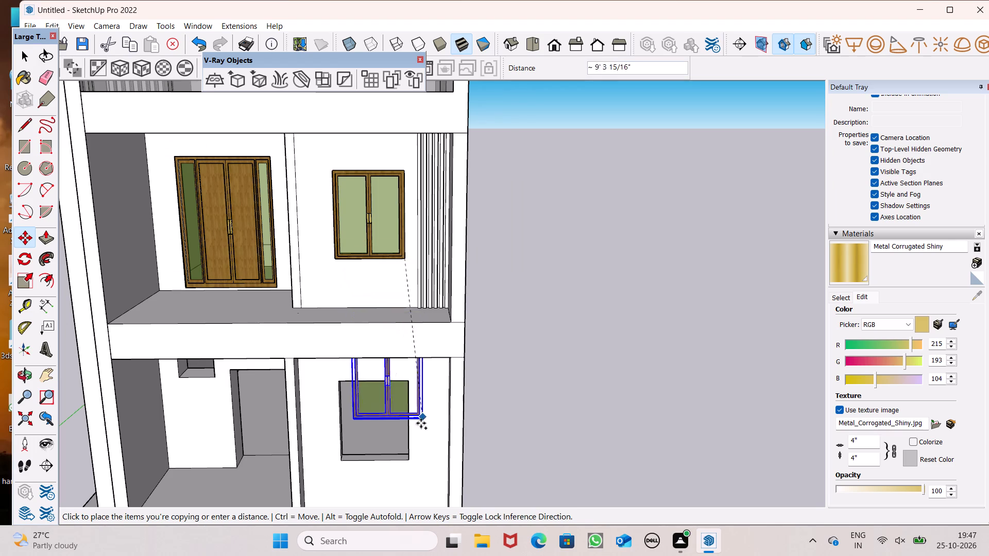
{"action": "left_click_drag", "start_coordinate": [421, 423], "coordinate": [411, 456]}
Copy the ground-floor two-sash window across to the doorway opening on the other side of the partition pillar.
{"action": "scroll", "coordinate": [441, 371], "scroll_direction": "down", "scroll_amount": 5}
{"action": "scroll", "coordinate": [380, 452], "scroll_direction": "up", "scroll_amount": 6}
{"action": "left_click_drag", "start_coordinate": [449, 419], "coordinate": [331, 433]}
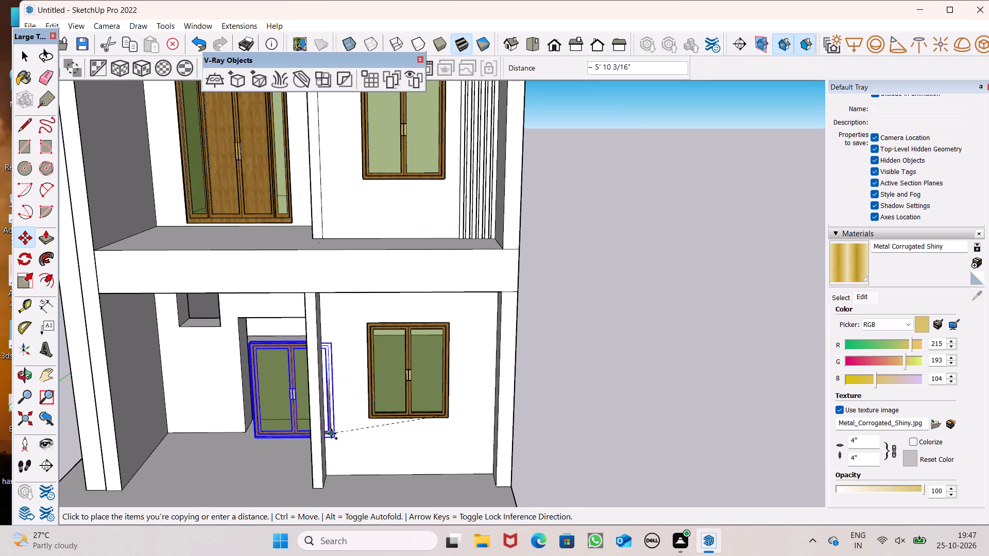
{"action": "left_click_drag", "start_coordinate": [331, 433], "coordinate": [310, 415]}
{"action": "scroll", "coordinate": [252, 417], "scroll_direction": "up", "scroll_amount": 7}
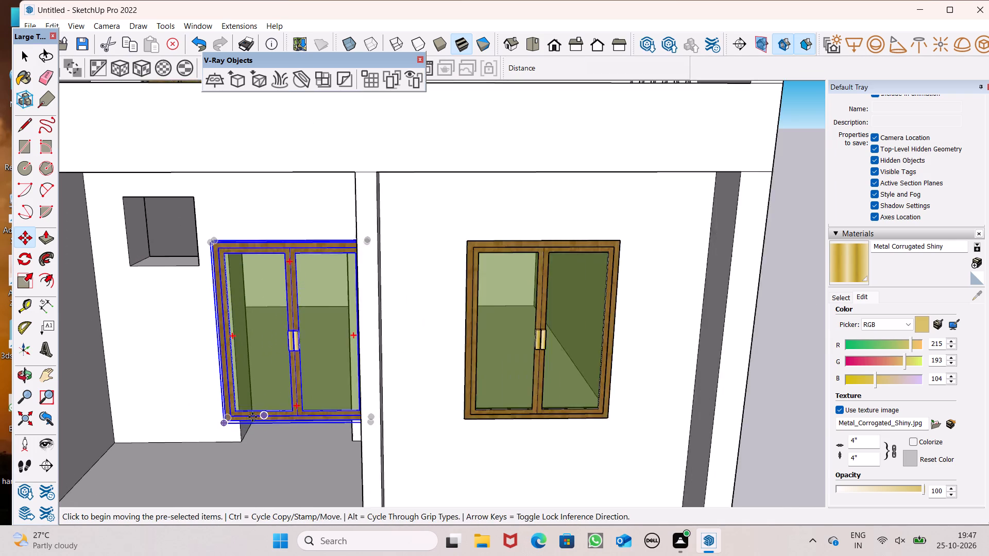
Move the copied two-sash window about 2' 3 1/2" into the ground-floor doorway opening and lower it to the opening's floor corner.
{"action": "middle_click_drag", "start_coordinate": [257, 433], "coordinate": [323, 447]}
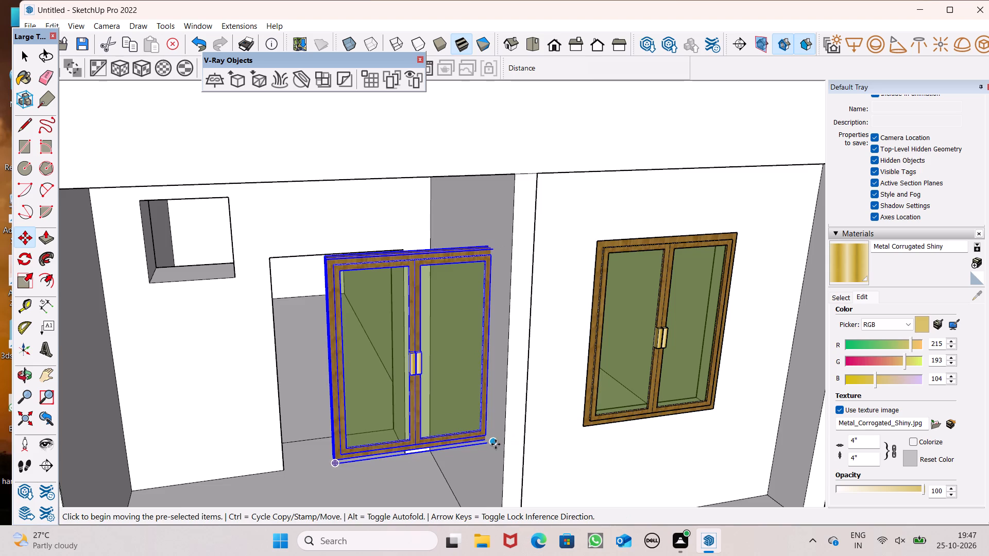
{"action": "left_click_drag", "start_coordinate": [496, 444], "coordinate": [402, 444]}
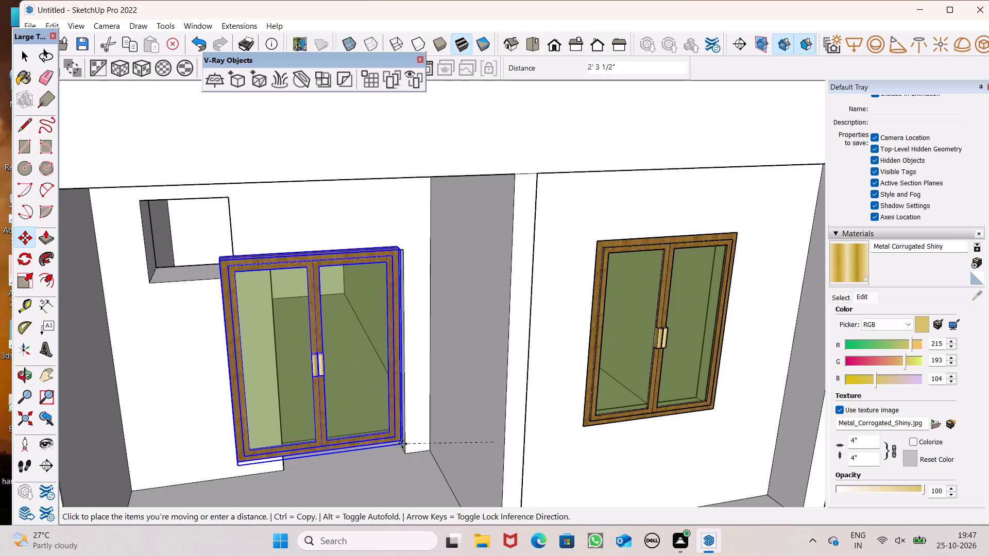
{"action": "left_click_drag", "start_coordinate": [402, 444], "coordinate": [402, 423]}
{"action": "scroll", "coordinate": [402, 423], "scroll_direction": "up", "scroll_amount": 7}
{"action": "left_click_drag", "start_coordinate": [403, 397], "coordinate": [408, 475]}
{"action": "scroll", "coordinate": [391, 358], "scroll_direction": "down", "scroll_amount": 2}
{"action": "scroll", "coordinate": [411, 419], "scroll_direction": "up", "scroll_amount": 3}
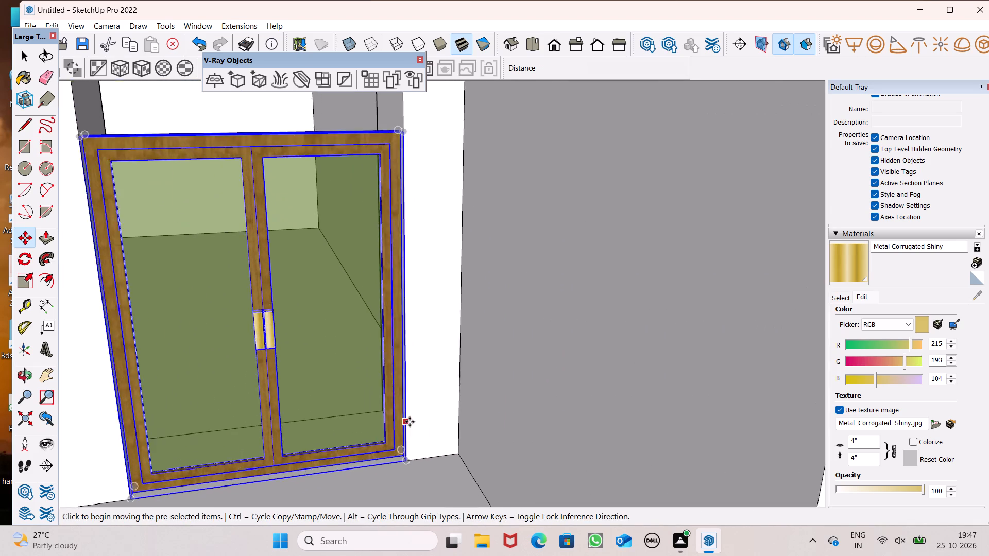
{"action": "scroll", "coordinate": [410, 422], "scroll_direction": "up", "scroll_amount": 3}
{"action": "scroll", "coordinate": [409, 409], "scroll_direction": "down", "scroll_amount": 4}
{"action": "middle_click_drag", "start_coordinate": [425, 444], "coordinate": [383, 412]}
{"action": "scroll", "coordinate": [391, 356], "scroll_direction": "down", "scroll_amount": 2}
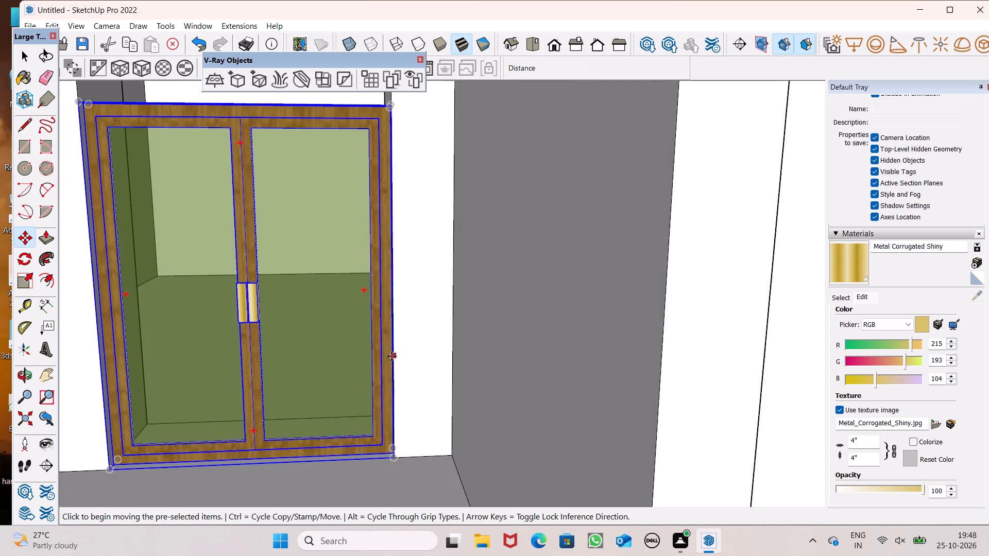
{"action": "scroll", "coordinate": [391, 356], "scroll_direction": "down", "scroll_amount": 7}
{"action": "middle_click_drag", "start_coordinate": [363, 350], "coordinate": [428, 390]}
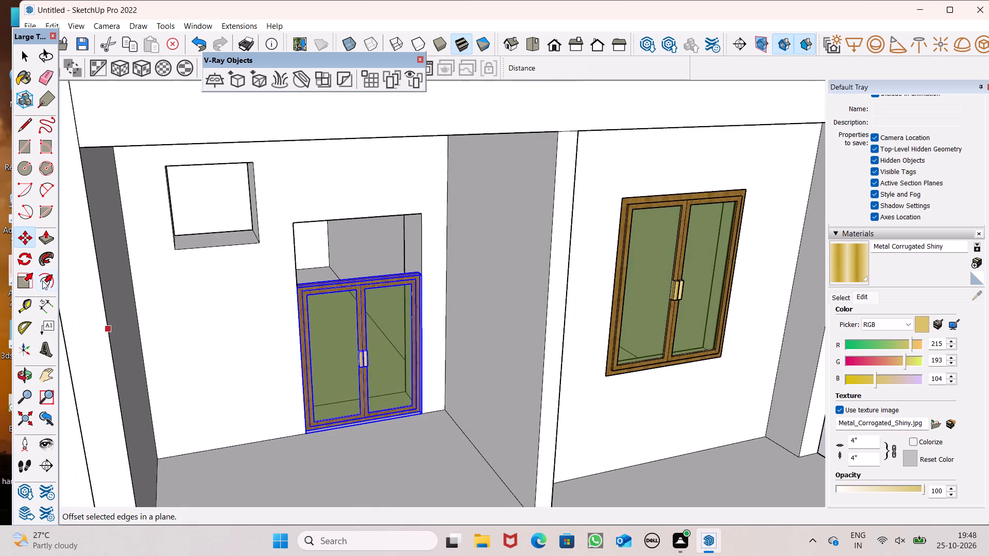
Scale the doorway's two-sash window upward along the blue axis until it meets the top of the opening.
{"action": "left_click", "coordinate": [31, 288]}
{"action": "scroll", "coordinate": [291, 263], "scroll_direction": "up", "scroll_amount": 4}
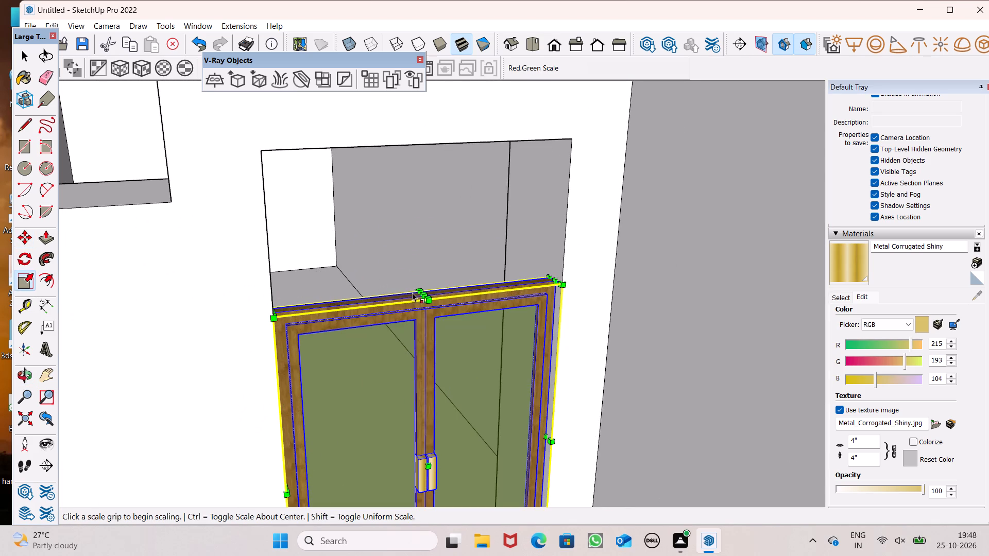
{"action": "left_click_drag", "start_coordinate": [424, 290], "coordinate": [418, 265]}
{"action": "key", "text": "ctrl+z"}
{"action": "left_click_drag", "start_coordinate": [424, 294], "coordinate": [424, 218]}
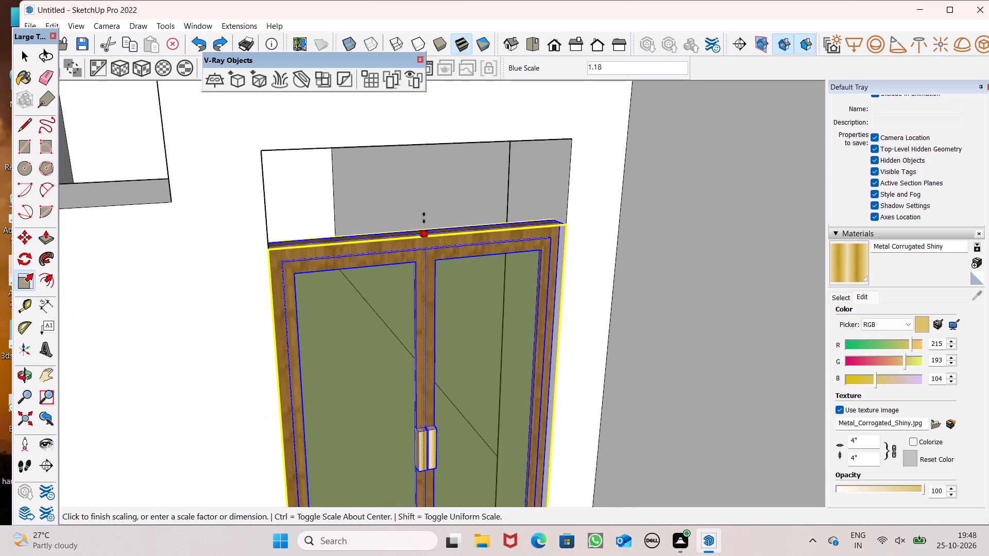
{"action": "left_click_drag", "start_coordinate": [424, 218], "coordinate": [419, 138]}
{"action": "scroll", "coordinate": [371, 181], "scroll_direction": "down", "scroll_amount": 18}
{"action": "key", "text": "space"}
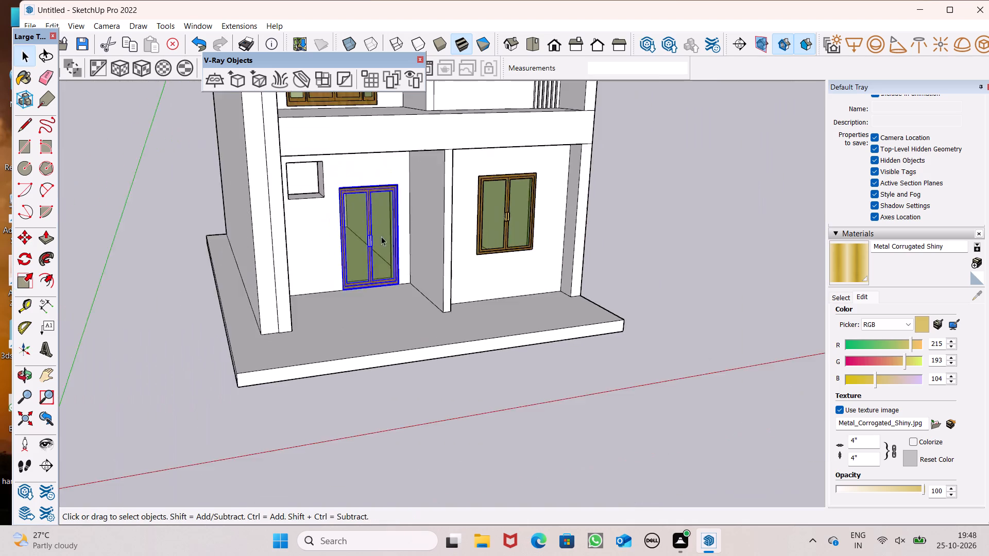
{"action": "middle_click_drag", "start_coordinate": [370, 252], "coordinate": [257, 270]}
{"action": "left_click", "coordinate": [694, 265]}
Draw an upright square-like rectangle standing free beside the house, parallel to its front.
{"action": "scroll", "coordinate": [268, 253], "scroll_direction": "down", "scroll_amount": 5}
{"action": "middle_click_drag", "start_coordinate": [281, 270], "coordinate": [272, 195]}
{"action": "scroll", "coordinate": [333, 270], "scroll_direction": "down", "scroll_amount": 5}
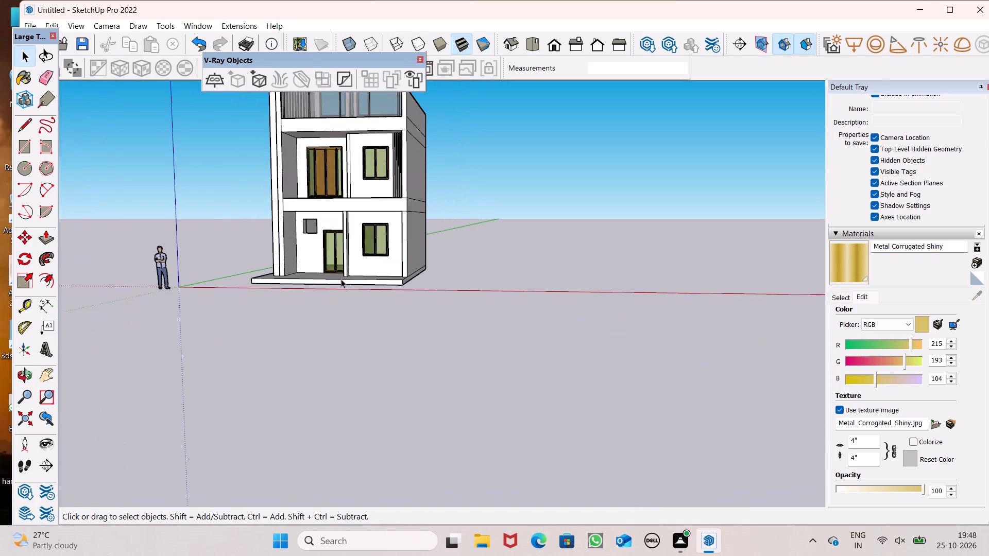
{"action": "middle_click_drag", "start_coordinate": [341, 279], "coordinate": [377, 275]}
{"action": "scroll", "coordinate": [275, 205], "scroll_direction": "up", "scroll_amount": 3}
{"action": "scroll", "coordinate": [172, 238], "scroll_direction": "down", "scroll_amount": 2}
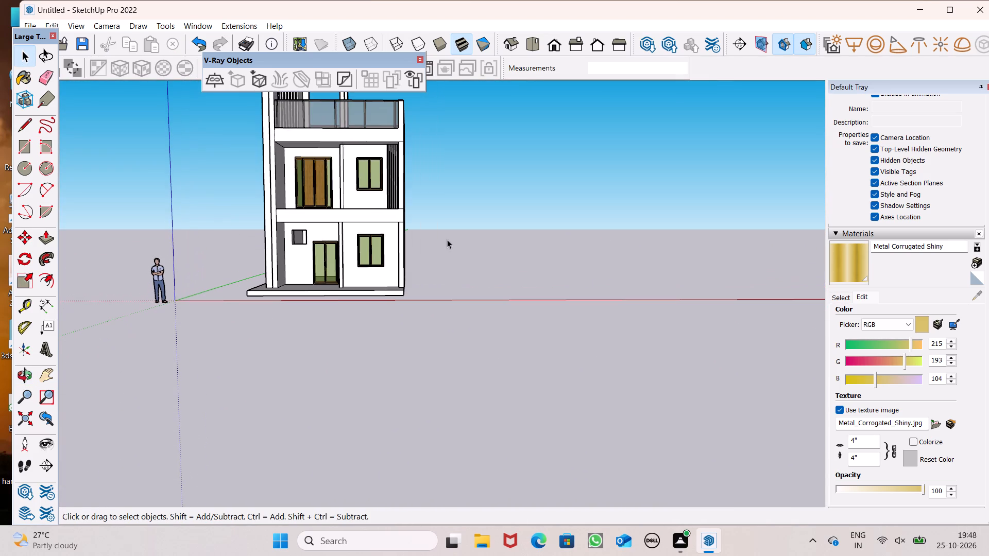
{"action": "left_click", "coordinate": [28, 146]}
{"action": "scroll", "coordinate": [586, 230], "scroll_direction": "up", "scroll_amount": 4}
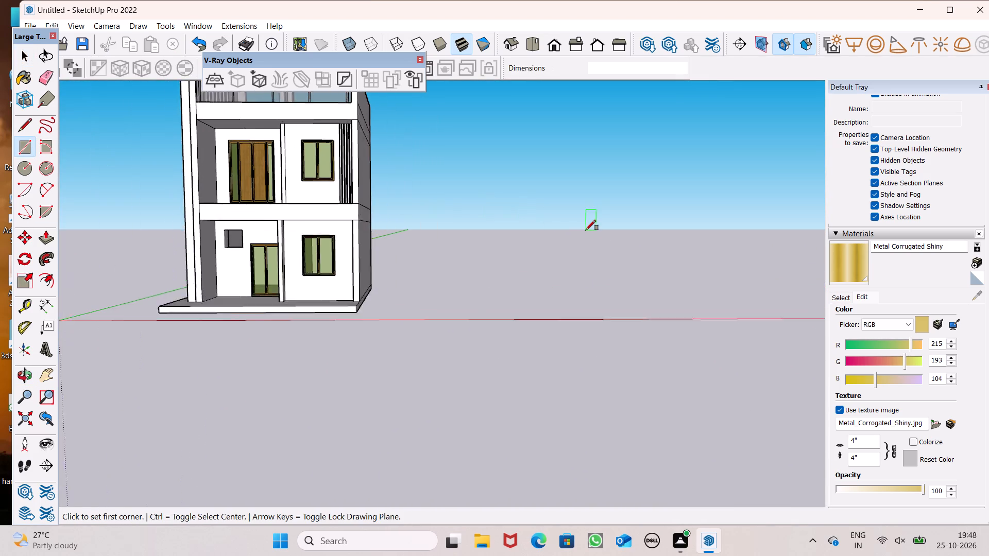
{"action": "middle_click_drag", "start_coordinate": [458, 298], "coordinate": [453, 266]}
{"action": "left_click_drag", "start_coordinate": [422, 207], "coordinate": [429, 219]}
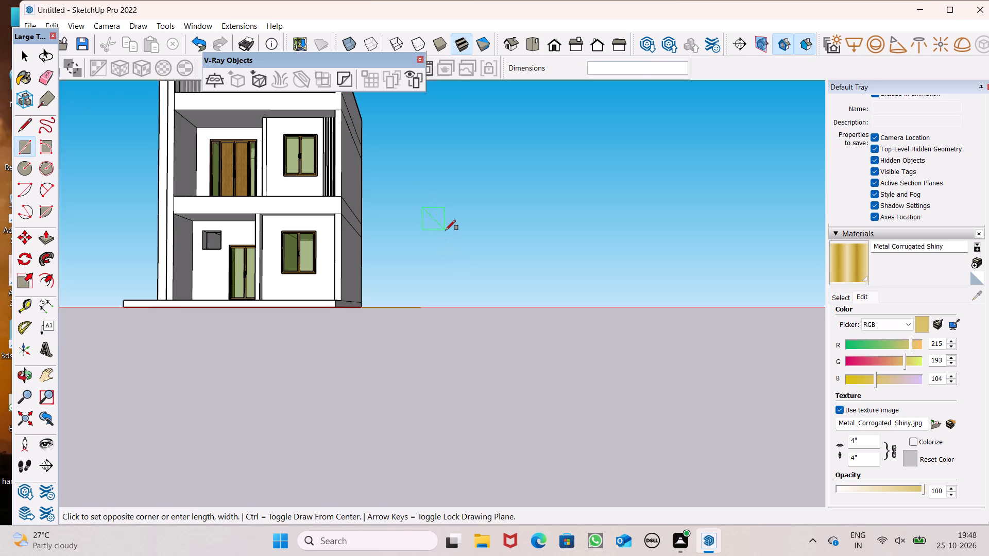
{"action": "left_click", "coordinate": [451, 236]}
Offset the rectangle's outline inward to form a narrow frame border.
{"action": "scroll", "coordinate": [447, 217], "scroll_direction": "up", "scroll_amount": 6}
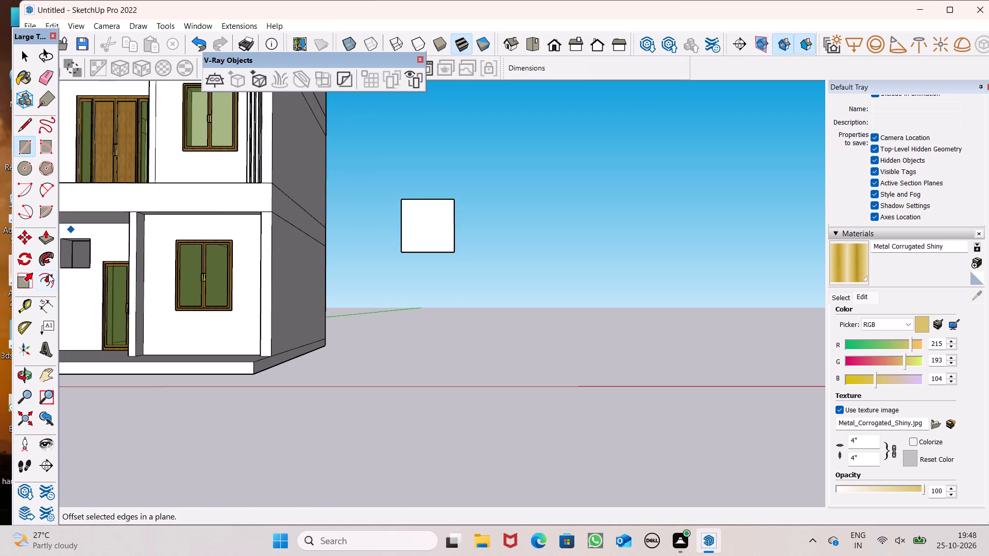
{"action": "left_click", "coordinate": [48, 274]}
{"action": "scroll", "coordinate": [359, 220], "scroll_direction": "up", "scroll_amount": 4}
{"action": "left_click_drag", "start_coordinate": [441, 193], "coordinate": [440, 188]}
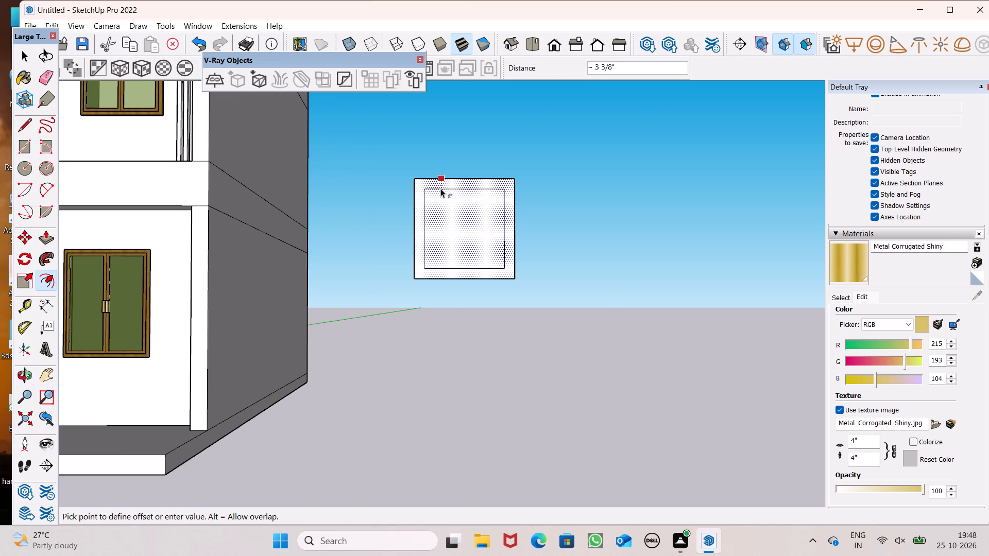
{"action": "left_click_drag", "start_coordinate": [440, 188], "coordinate": [440, 185]}
{"action": "scroll", "coordinate": [527, 311], "scroll_direction": "down", "scroll_amount": 1}
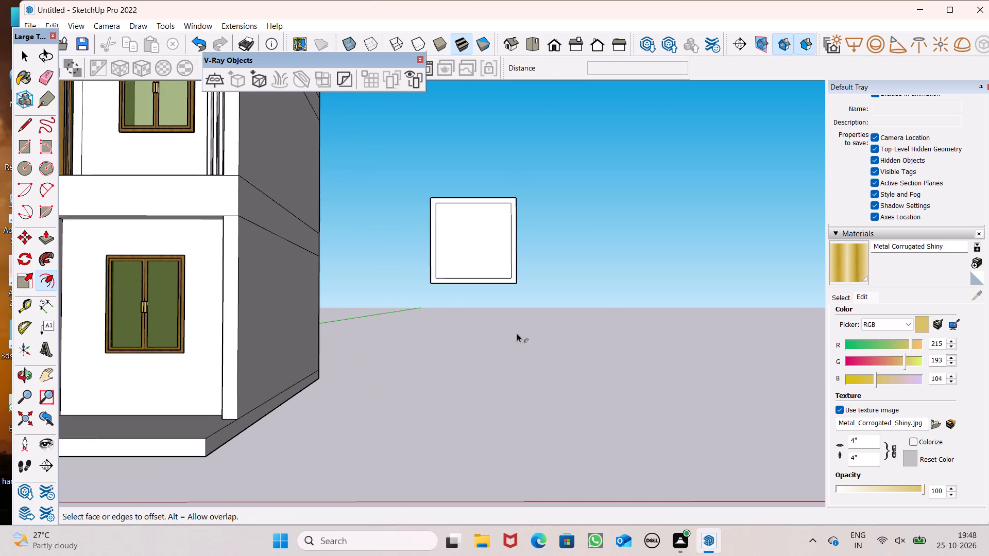
{"action": "middle_click_drag", "start_coordinate": [517, 338], "coordinate": [516, 376]}
{"action": "scroll", "coordinate": [515, 372], "scroll_direction": "up", "scroll_amount": 5}
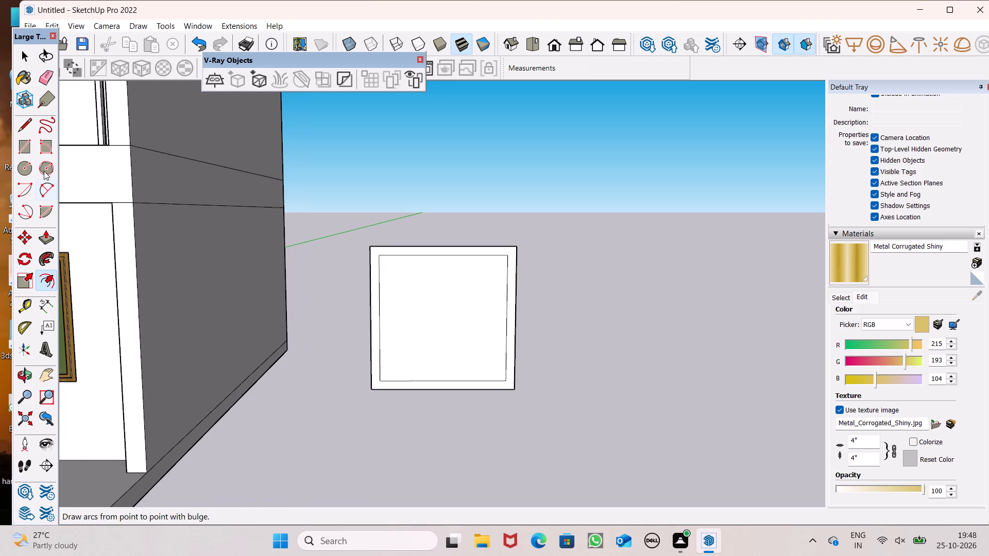
Draw two closely spaced horizontal lines across the upper part of the inner panel to form a thin strip.
{"action": "left_click", "coordinate": [22, 147]}
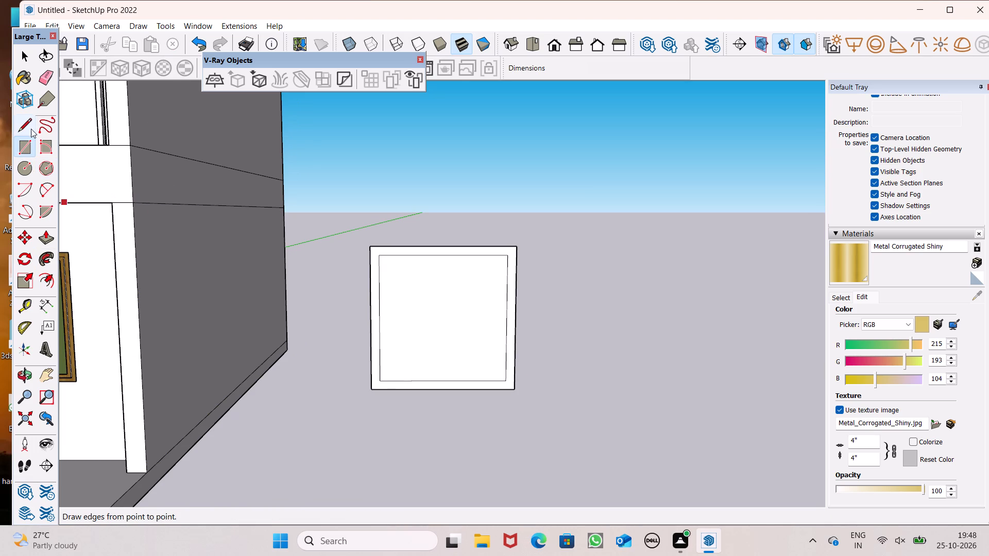
{"action": "left_click", "coordinate": [30, 127]}
{"action": "scroll", "coordinate": [305, 297], "scroll_direction": "up", "scroll_amount": 3}
{"action": "scroll", "coordinate": [297, 302], "scroll_direction": "down", "scroll_amount": 3}
{"action": "scroll", "coordinate": [375, 320], "scroll_direction": "up", "scroll_amount": 4}
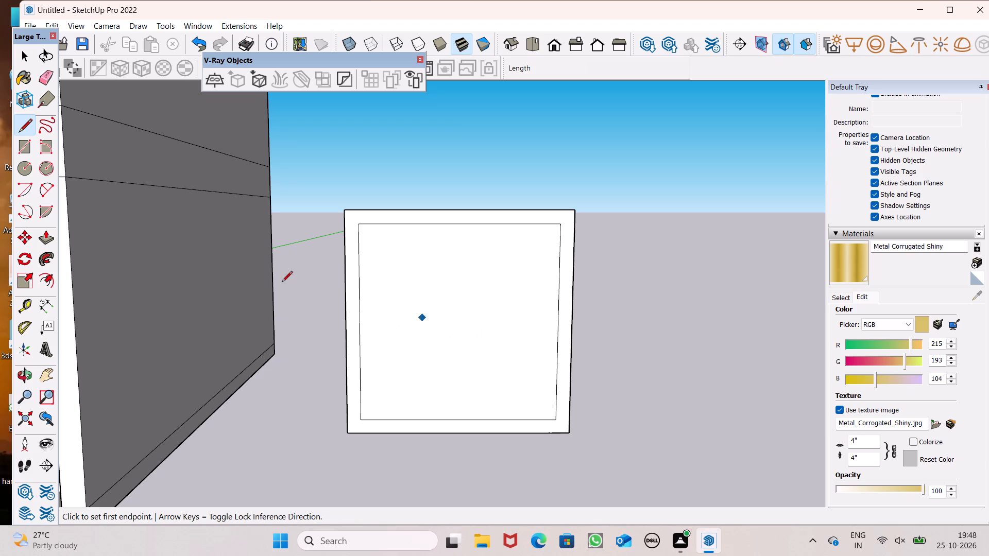
{"action": "scroll", "coordinate": [349, 258], "scroll_direction": "up", "scroll_amount": 2}
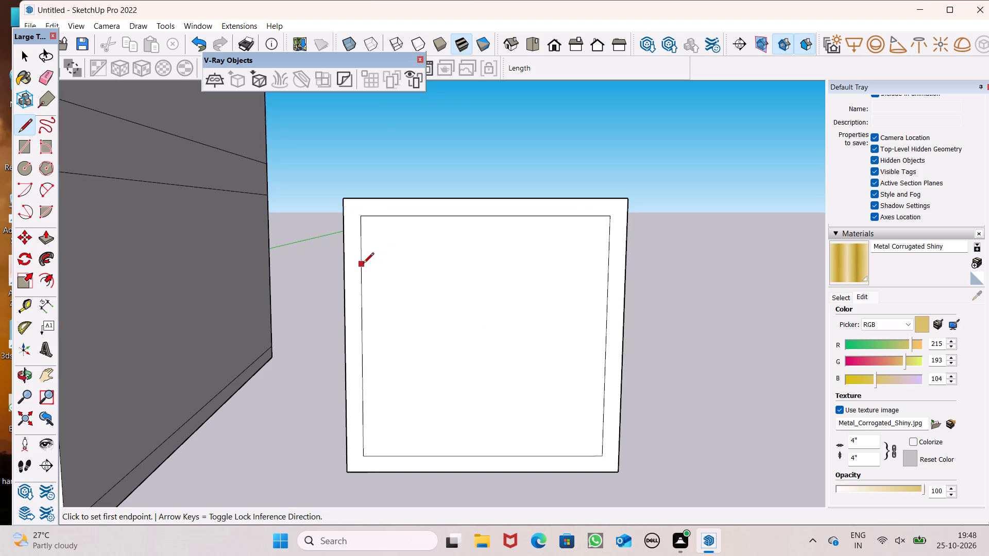
{"action": "left_click", "coordinate": [363, 262]}
{"action": "left_click", "coordinate": [607, 254]}
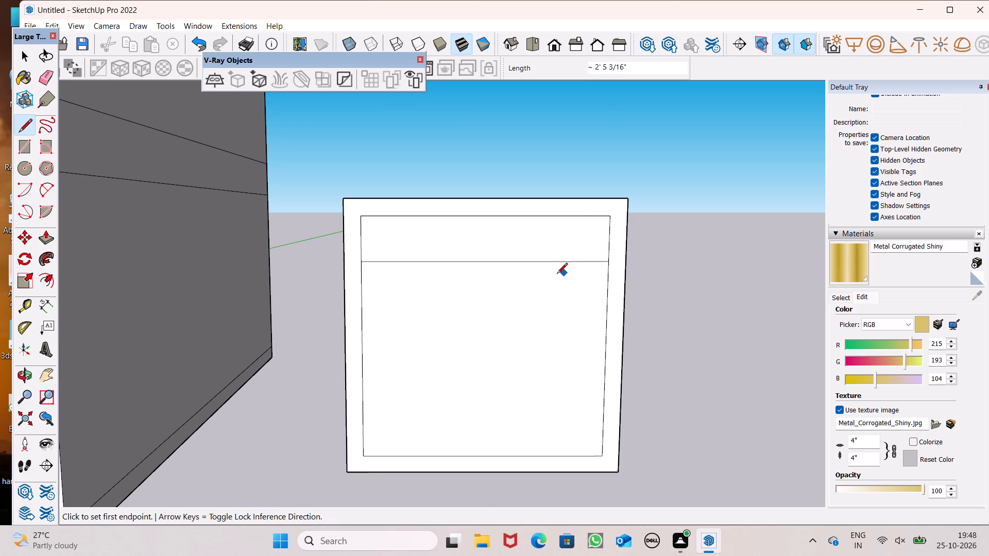
{"action": "left_click", "coordinate": [364, 282]}
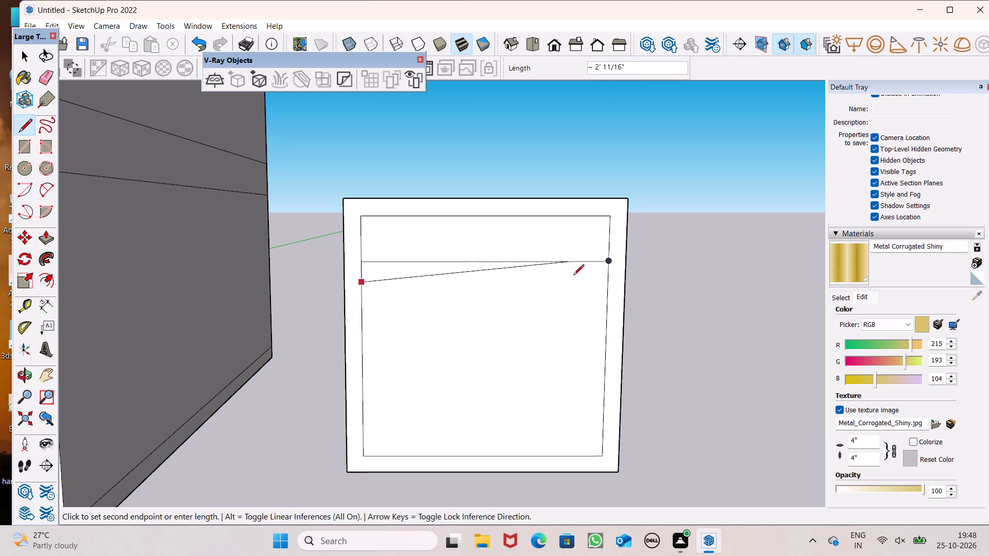
{"action": "left_click", "coordinate": [603, 285]}
{"action": "key", "text": "space"}
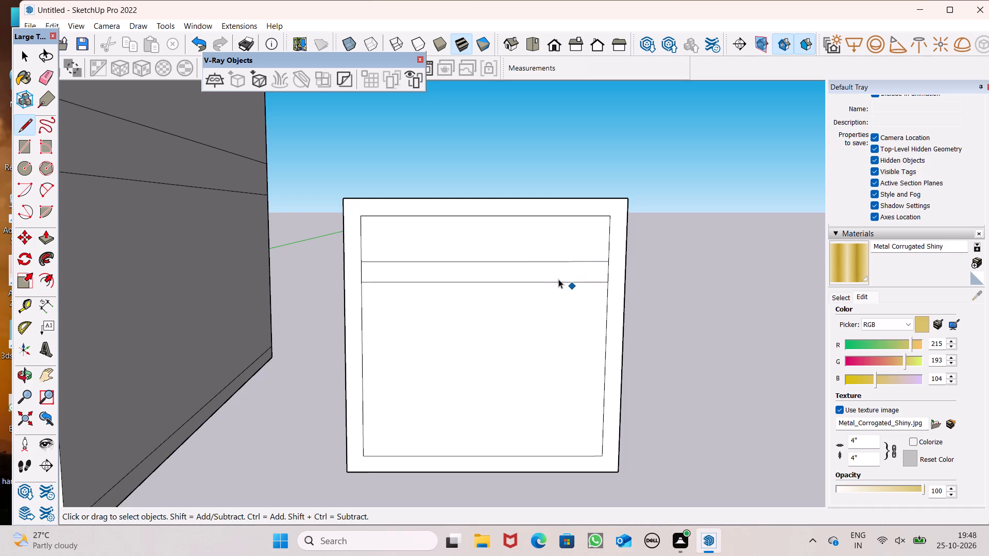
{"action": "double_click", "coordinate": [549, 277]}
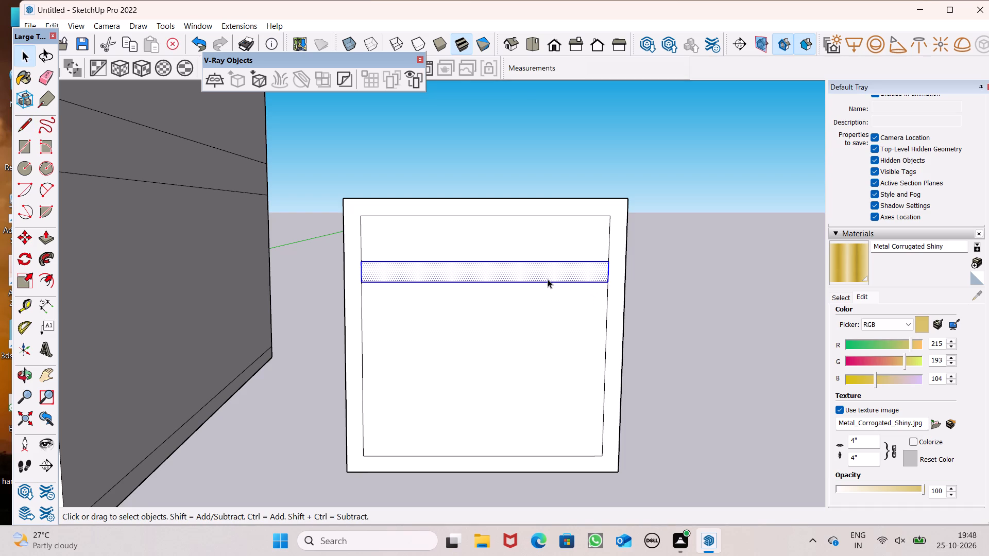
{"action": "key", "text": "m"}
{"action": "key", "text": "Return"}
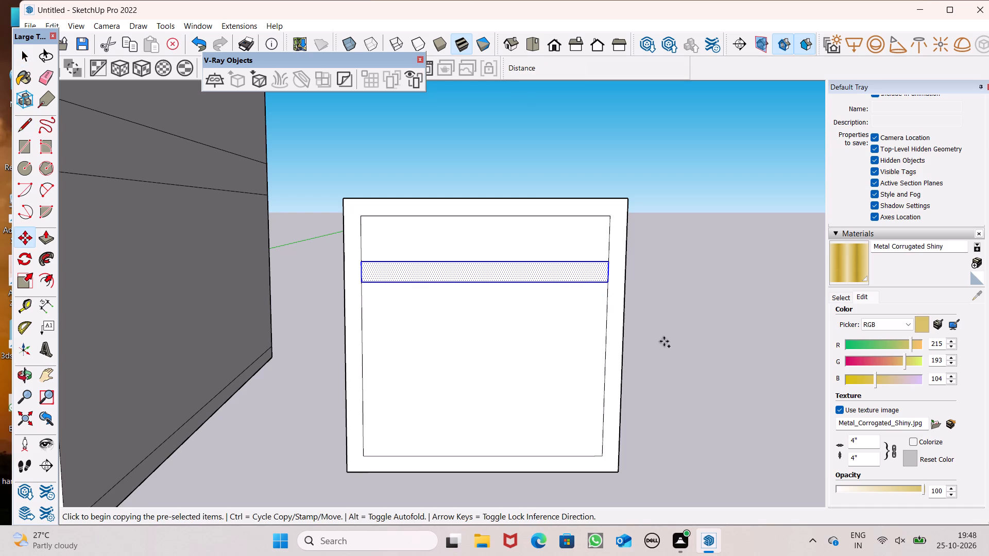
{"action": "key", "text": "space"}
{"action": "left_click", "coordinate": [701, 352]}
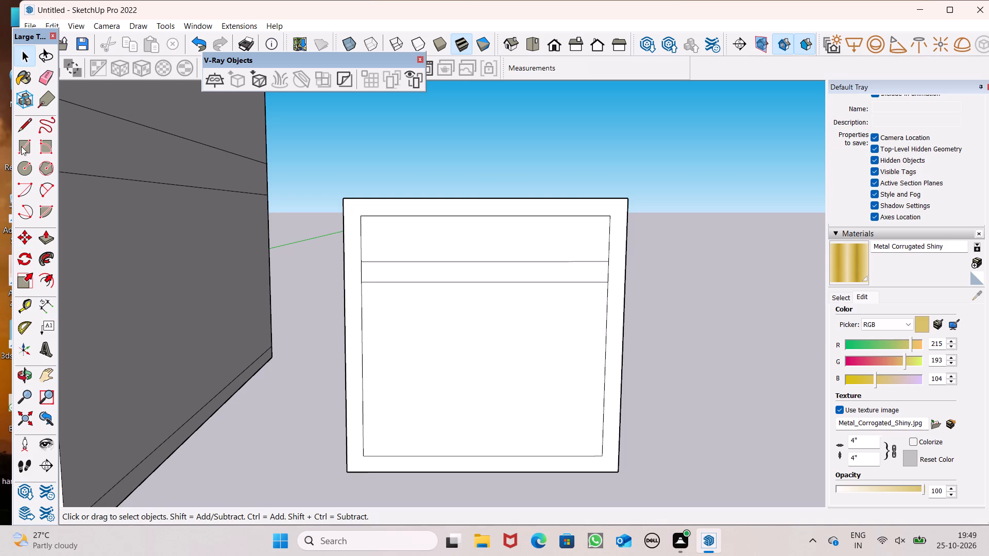
Split the inner panel with a full-height vertical line and erase the strip's lines from the narrower part.
{"action": "left_click", "coordinate": [24, 122]}
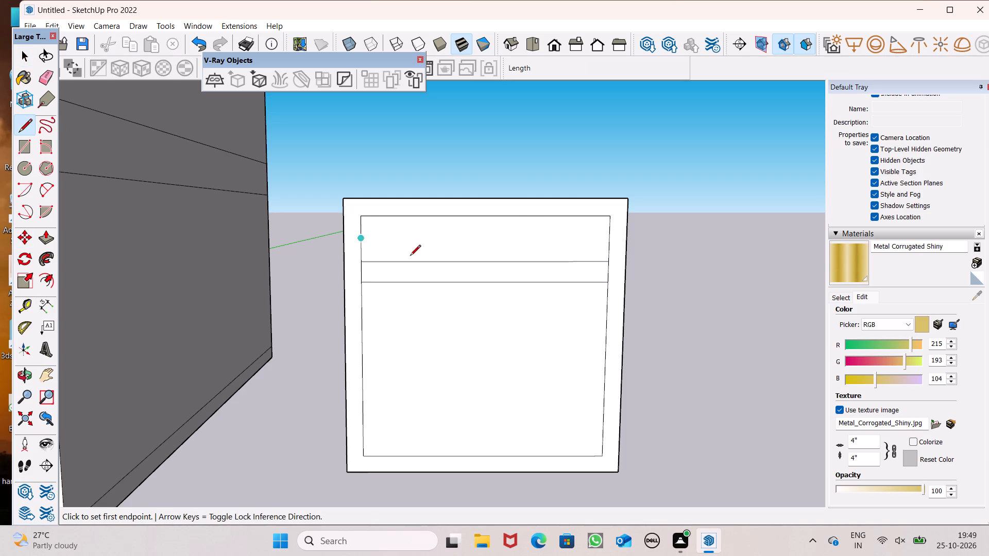
{"action": "left_click", "coordinate": [531, 218]}
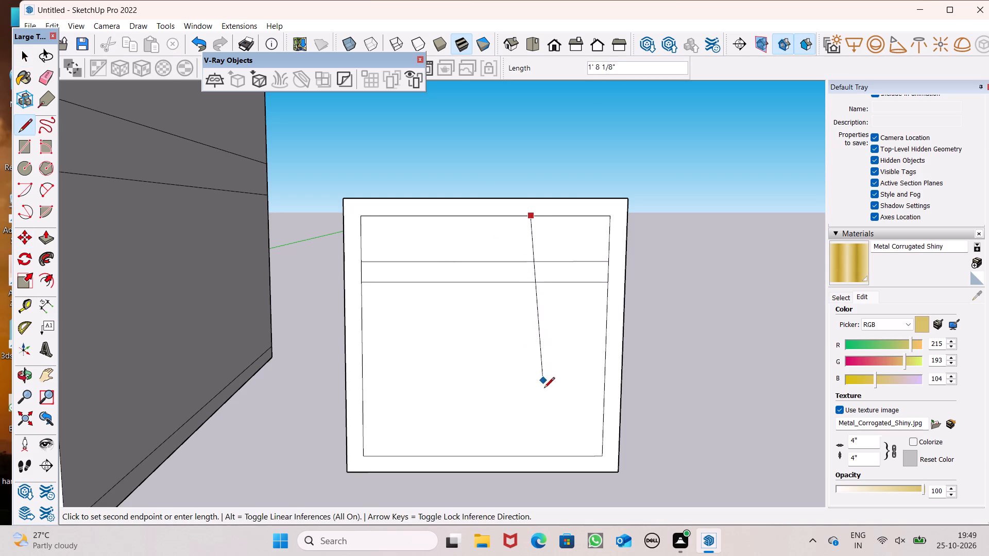
{"action": "left_click", "coordinate": [532, 458]}
{"action": "key", "text": "space"}
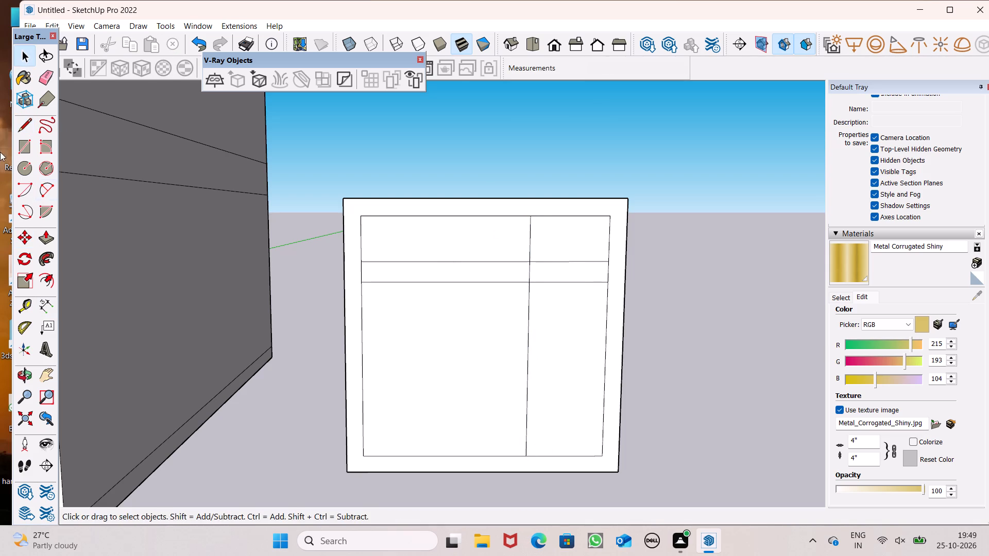
{"action": "left_click", "coordinate": [45, 75]}
{"action": "left_click_drag", "start_coordinate": [562, 265], "coordinate": [568, 271]}
{"action": "key", "text": "space"}
Copy the horizontal strip downward three times within the wider part of the panel, along the vertical divider.
{"action": "double_click", "coordinate": [515, 274]}
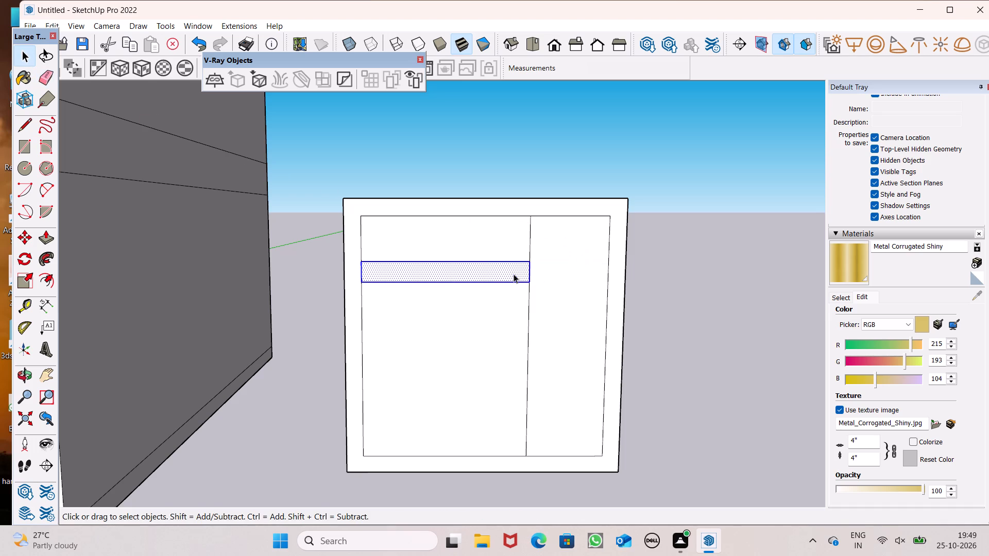
{"action": "key", "text": "m"}
{"action": "key", "text": "Return"}
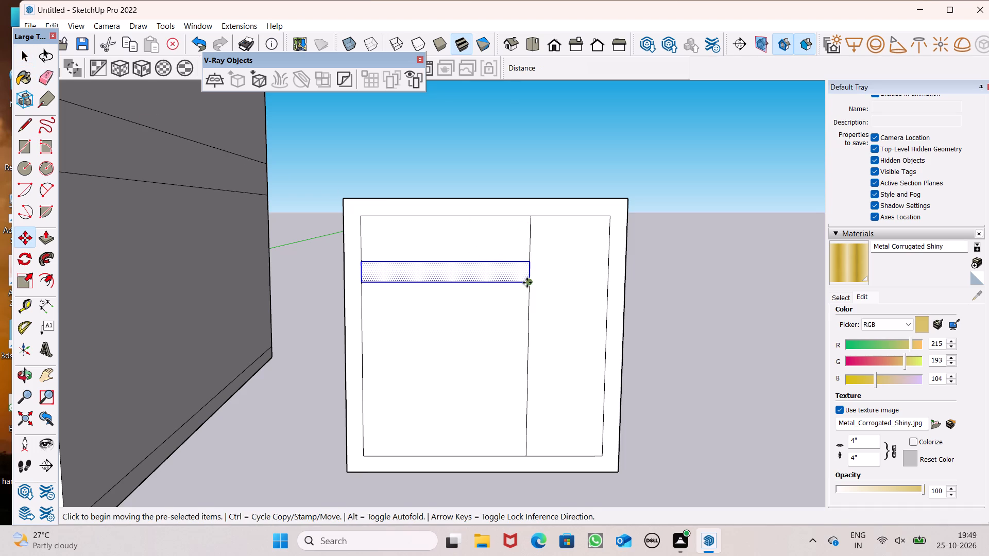
{"action": "left_click_drag", "start_coordinate": [526, 284], "coordinate": [528, 332]}
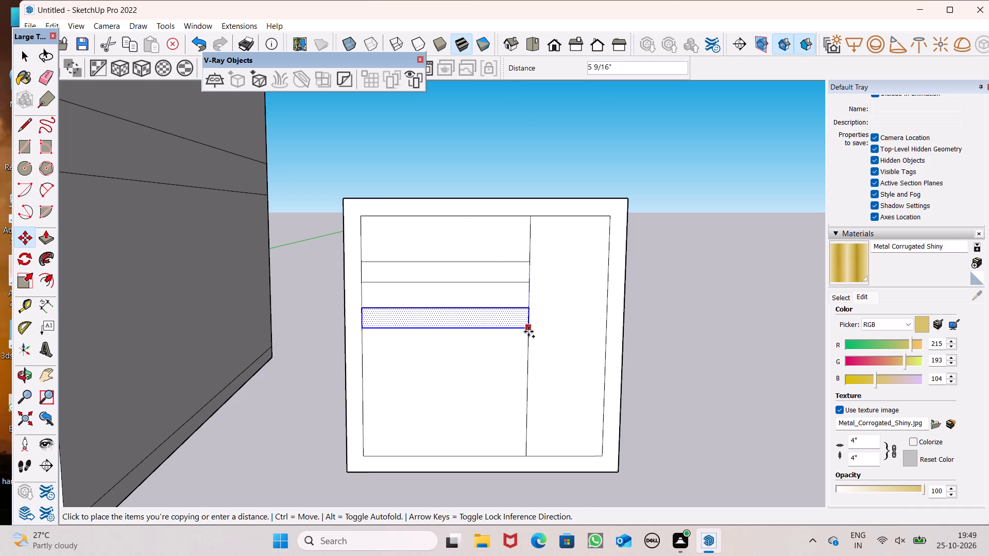
{"action": "left_click_drag", "start_coordinate": [528, 332], "coordinate": [526, 334]}
{"action": "left_click_drag", "start_coordinate": [525, 334], "coordinate": [529, 378], "text": "ctrl"}
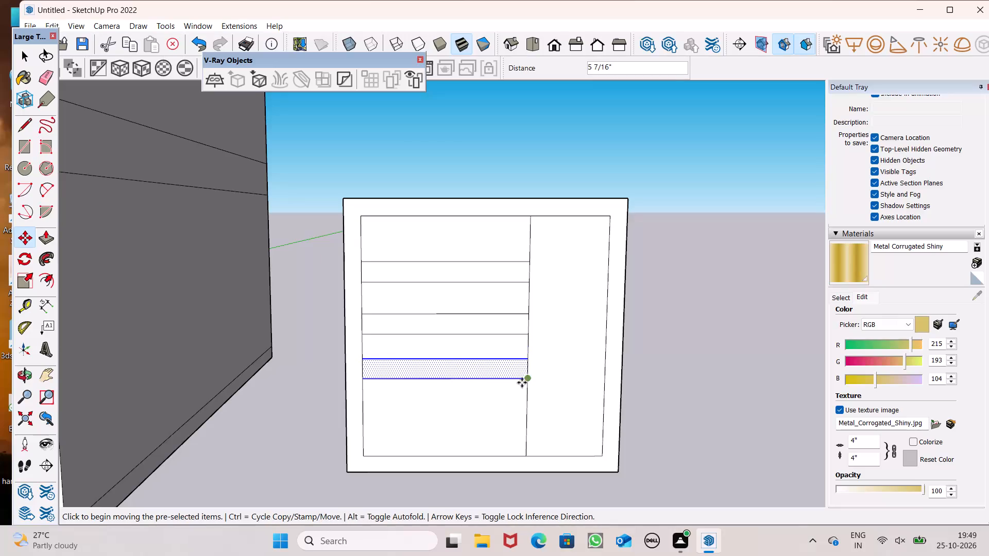
{"action": "left_click_drag", "start_coordinate": [524, 378], "coordinate": [523, 420]}
{"action": "key", "text": "space"}
{"action": "left_click", "coordinate": [651, 412]}
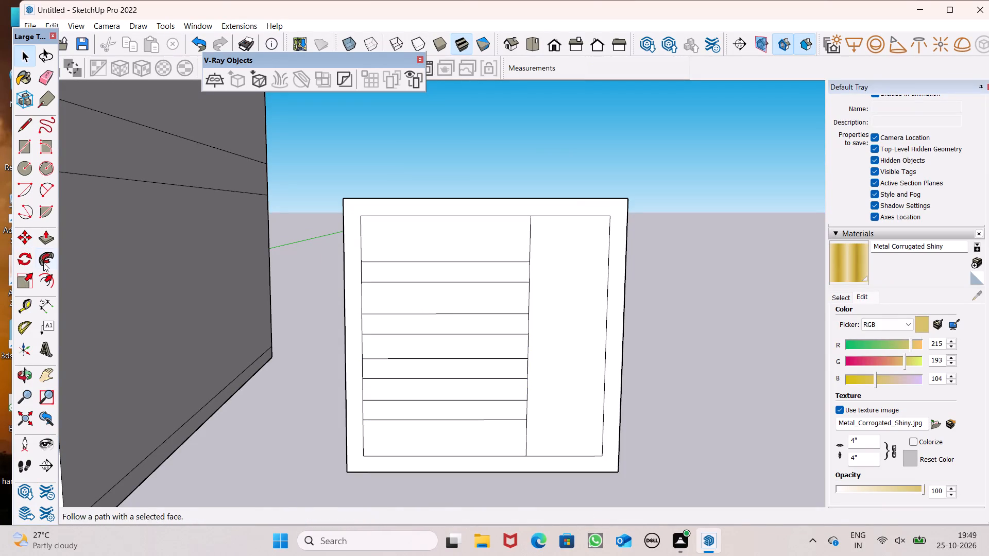
Push/Pull the topmost strip outward from the panel to form a projecting slat.
{"action": "left_click", "coordinate": [37, 240]}
{"action": "left_click_drag", "start_coordinate": [382, 266], "coordinate": [394, 279]}
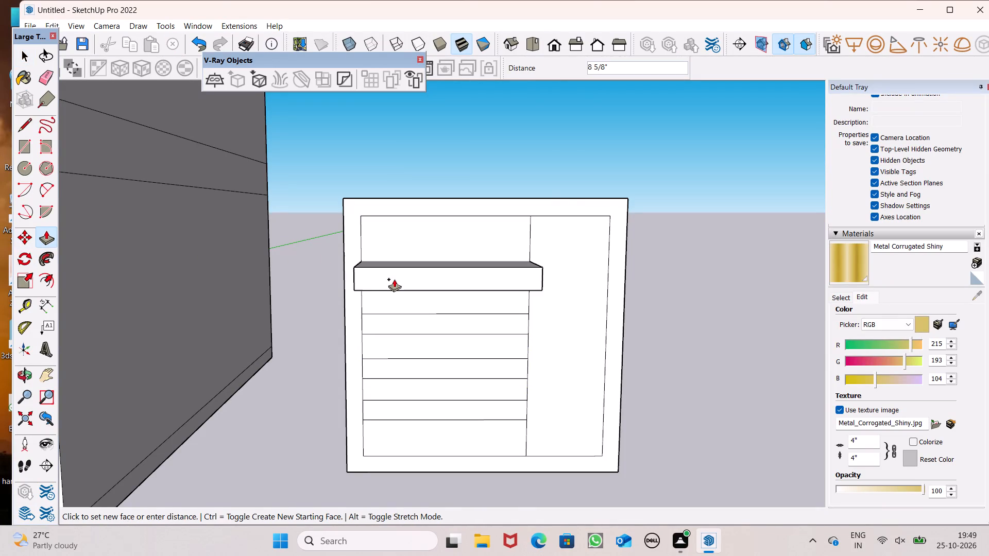
{"action": "left_click_drag", "start_coordinate": [394, 279], "coordinate": [395, 274]}
{"action": "middle_click_drag", "start_coordinate": [404, 287], "coordinate": [430, 335]}
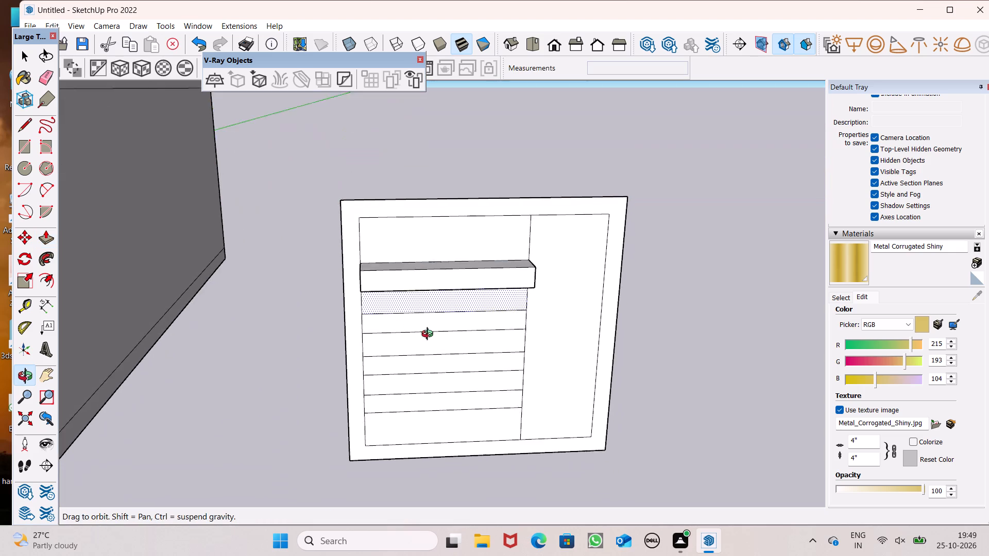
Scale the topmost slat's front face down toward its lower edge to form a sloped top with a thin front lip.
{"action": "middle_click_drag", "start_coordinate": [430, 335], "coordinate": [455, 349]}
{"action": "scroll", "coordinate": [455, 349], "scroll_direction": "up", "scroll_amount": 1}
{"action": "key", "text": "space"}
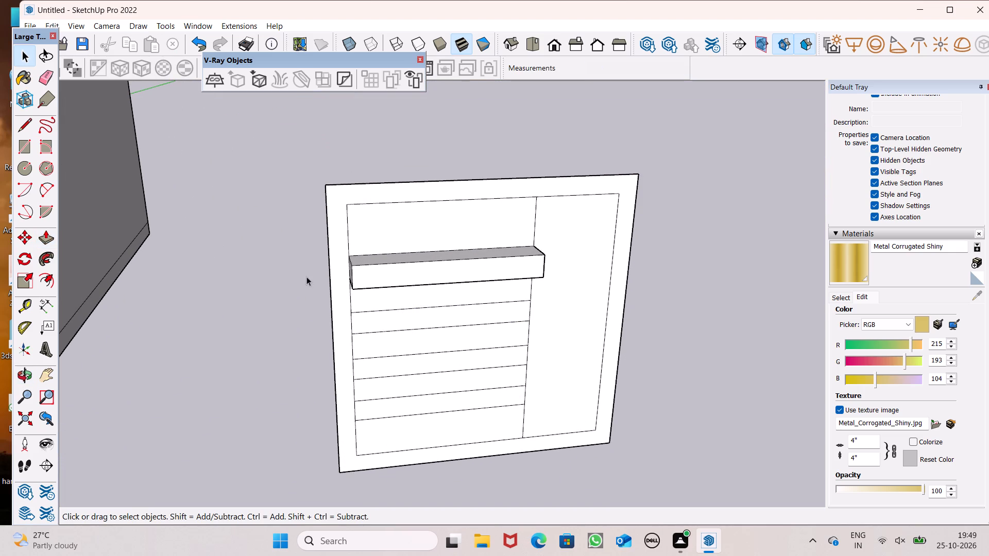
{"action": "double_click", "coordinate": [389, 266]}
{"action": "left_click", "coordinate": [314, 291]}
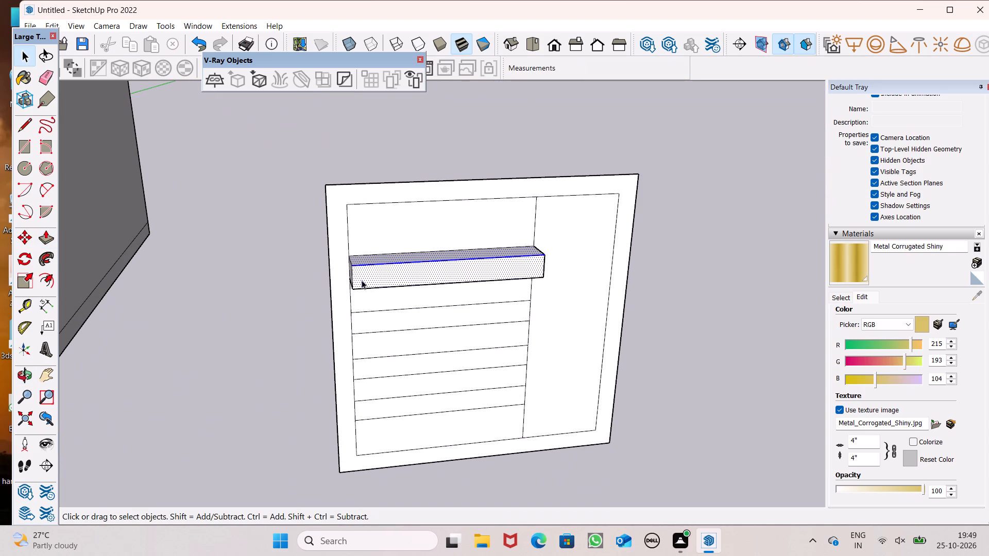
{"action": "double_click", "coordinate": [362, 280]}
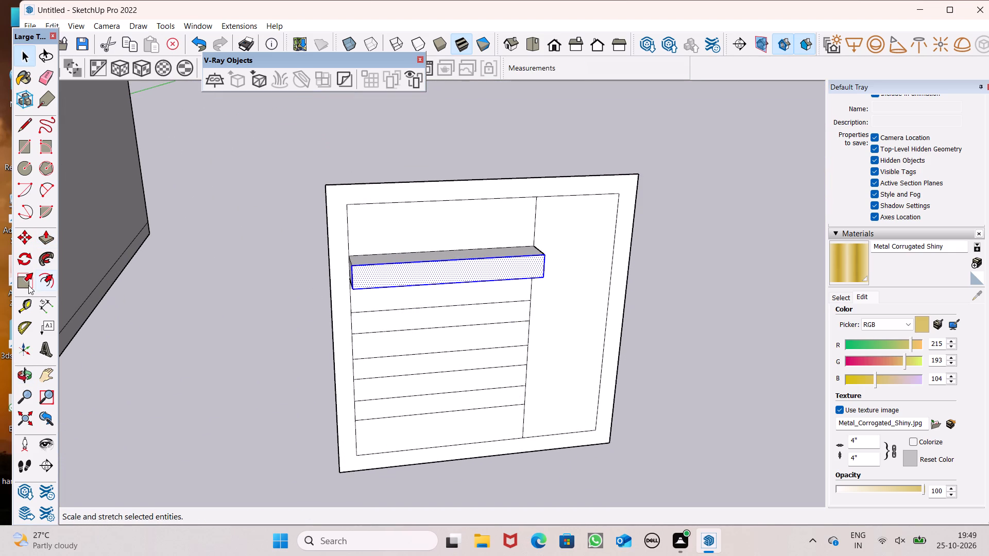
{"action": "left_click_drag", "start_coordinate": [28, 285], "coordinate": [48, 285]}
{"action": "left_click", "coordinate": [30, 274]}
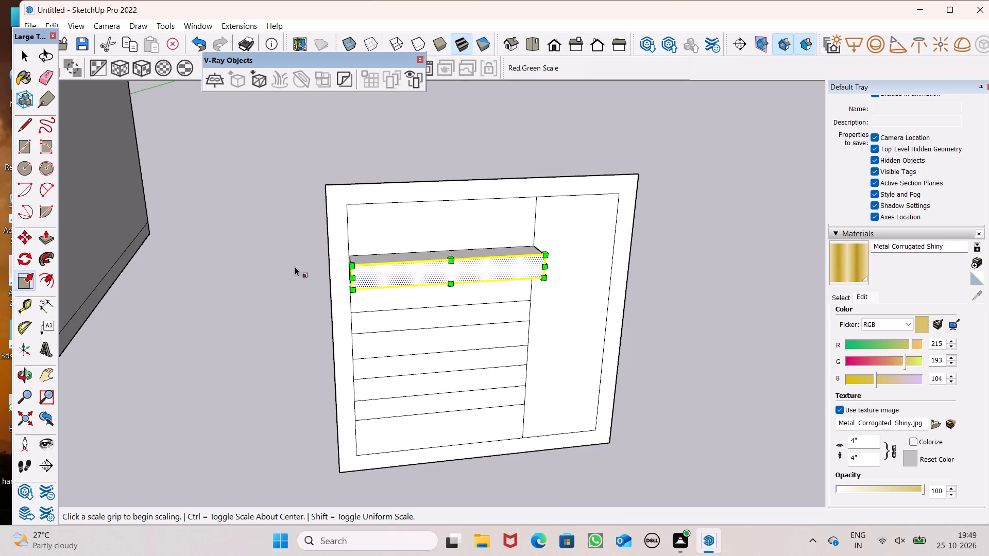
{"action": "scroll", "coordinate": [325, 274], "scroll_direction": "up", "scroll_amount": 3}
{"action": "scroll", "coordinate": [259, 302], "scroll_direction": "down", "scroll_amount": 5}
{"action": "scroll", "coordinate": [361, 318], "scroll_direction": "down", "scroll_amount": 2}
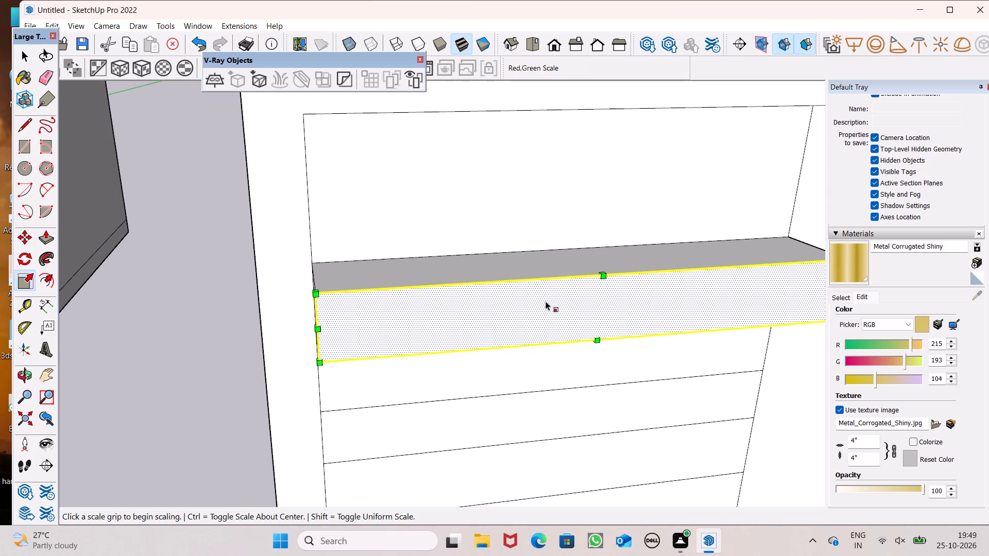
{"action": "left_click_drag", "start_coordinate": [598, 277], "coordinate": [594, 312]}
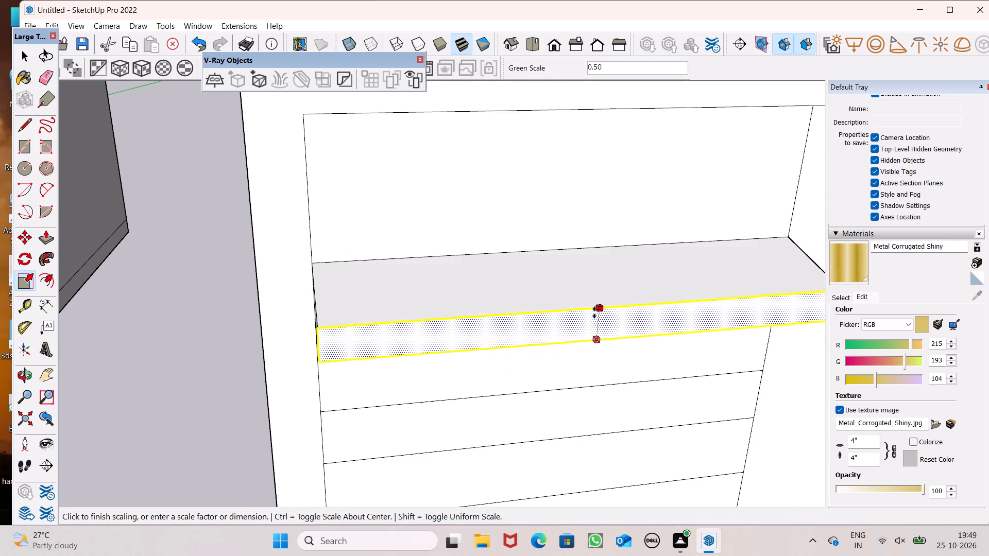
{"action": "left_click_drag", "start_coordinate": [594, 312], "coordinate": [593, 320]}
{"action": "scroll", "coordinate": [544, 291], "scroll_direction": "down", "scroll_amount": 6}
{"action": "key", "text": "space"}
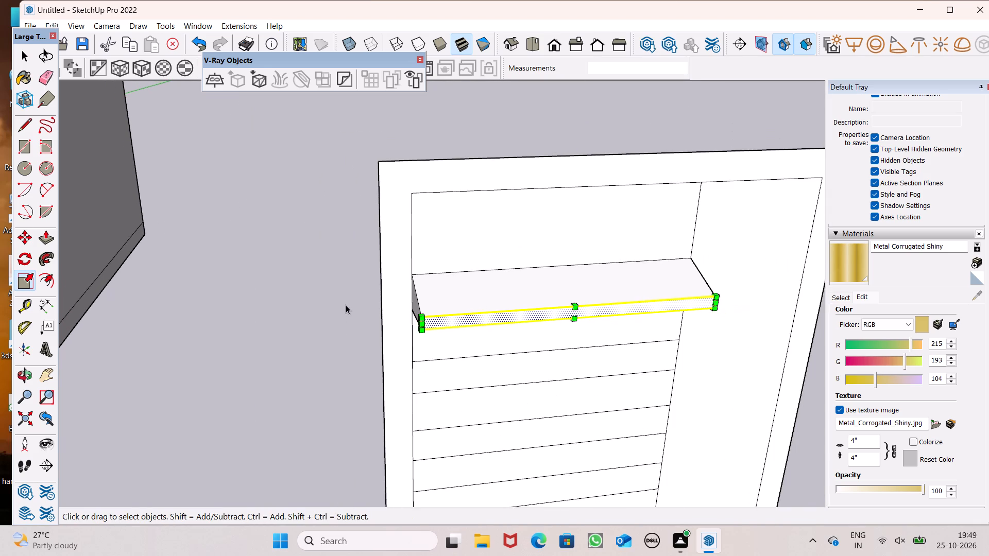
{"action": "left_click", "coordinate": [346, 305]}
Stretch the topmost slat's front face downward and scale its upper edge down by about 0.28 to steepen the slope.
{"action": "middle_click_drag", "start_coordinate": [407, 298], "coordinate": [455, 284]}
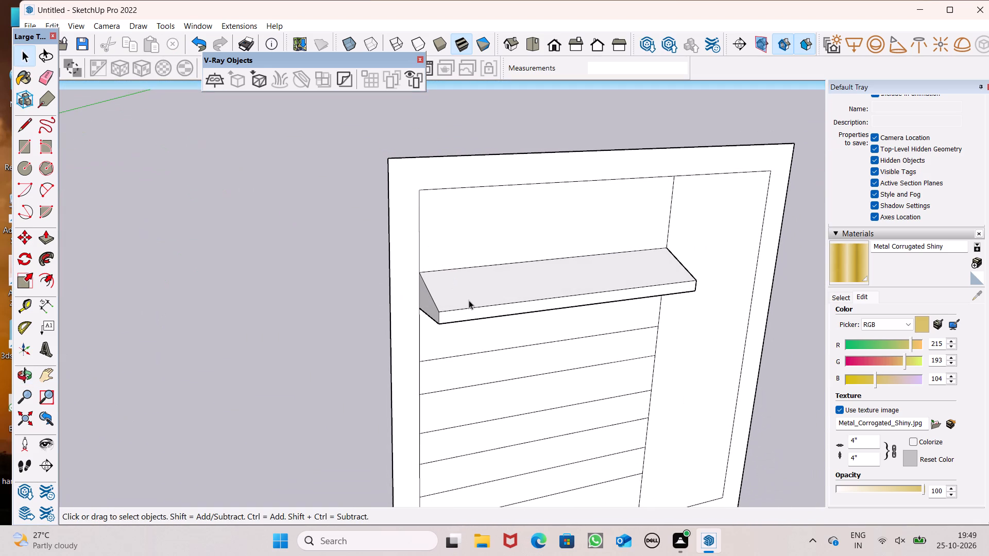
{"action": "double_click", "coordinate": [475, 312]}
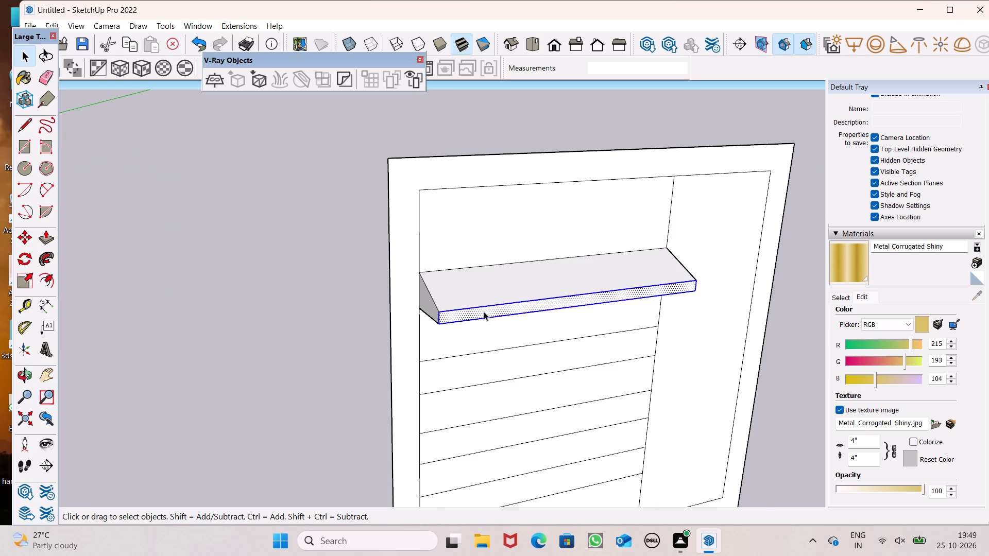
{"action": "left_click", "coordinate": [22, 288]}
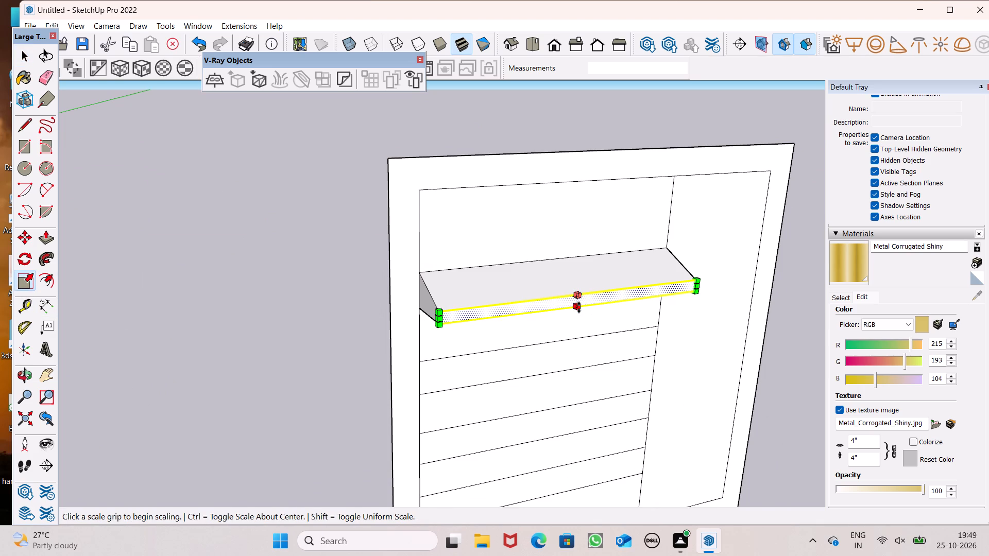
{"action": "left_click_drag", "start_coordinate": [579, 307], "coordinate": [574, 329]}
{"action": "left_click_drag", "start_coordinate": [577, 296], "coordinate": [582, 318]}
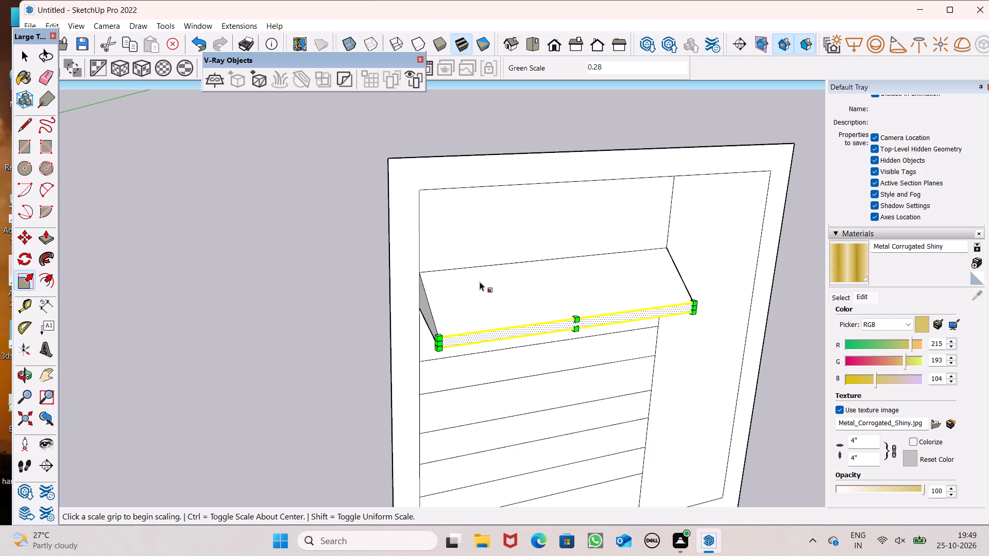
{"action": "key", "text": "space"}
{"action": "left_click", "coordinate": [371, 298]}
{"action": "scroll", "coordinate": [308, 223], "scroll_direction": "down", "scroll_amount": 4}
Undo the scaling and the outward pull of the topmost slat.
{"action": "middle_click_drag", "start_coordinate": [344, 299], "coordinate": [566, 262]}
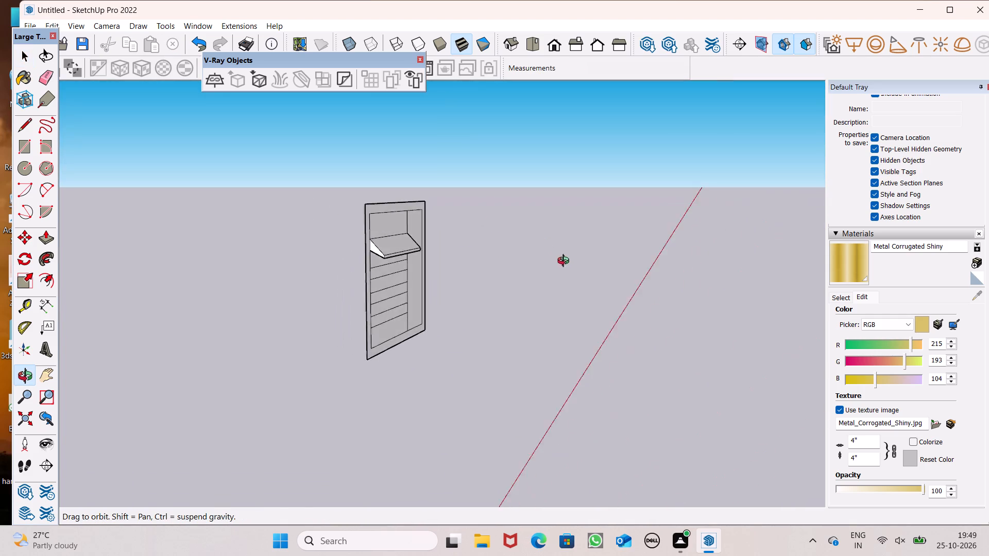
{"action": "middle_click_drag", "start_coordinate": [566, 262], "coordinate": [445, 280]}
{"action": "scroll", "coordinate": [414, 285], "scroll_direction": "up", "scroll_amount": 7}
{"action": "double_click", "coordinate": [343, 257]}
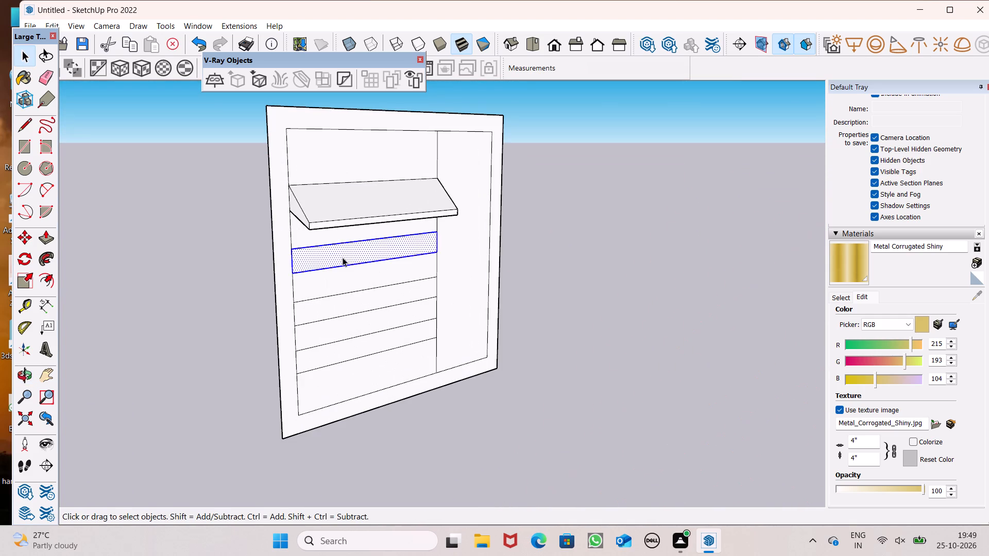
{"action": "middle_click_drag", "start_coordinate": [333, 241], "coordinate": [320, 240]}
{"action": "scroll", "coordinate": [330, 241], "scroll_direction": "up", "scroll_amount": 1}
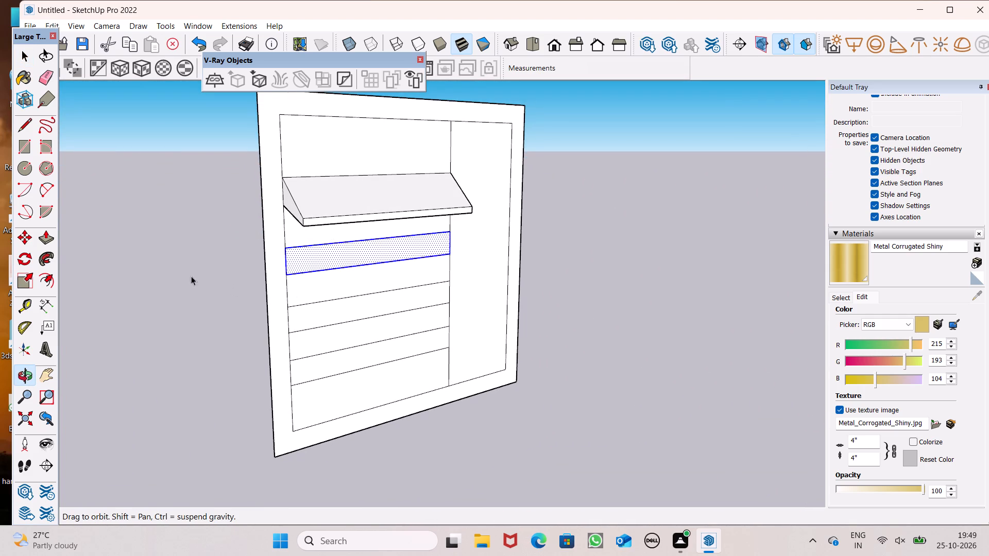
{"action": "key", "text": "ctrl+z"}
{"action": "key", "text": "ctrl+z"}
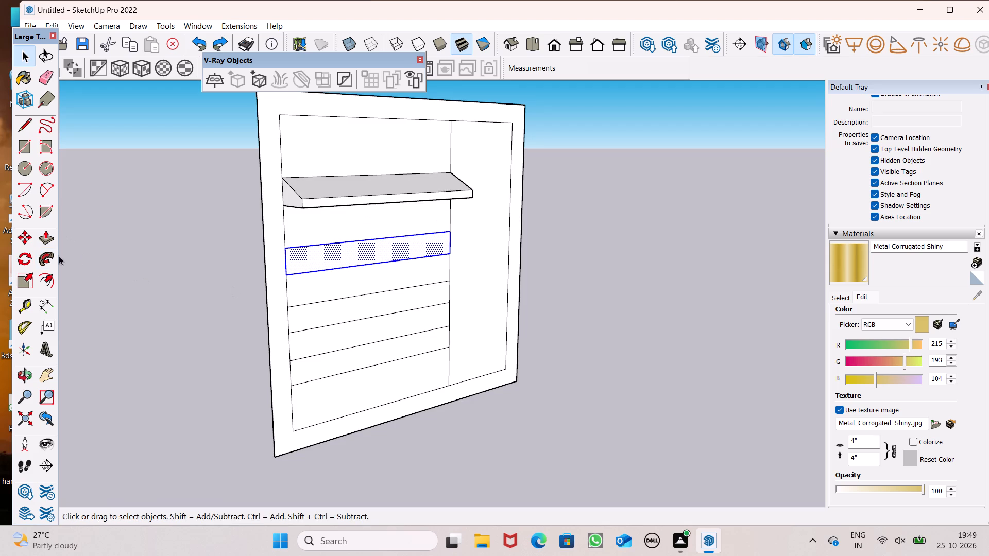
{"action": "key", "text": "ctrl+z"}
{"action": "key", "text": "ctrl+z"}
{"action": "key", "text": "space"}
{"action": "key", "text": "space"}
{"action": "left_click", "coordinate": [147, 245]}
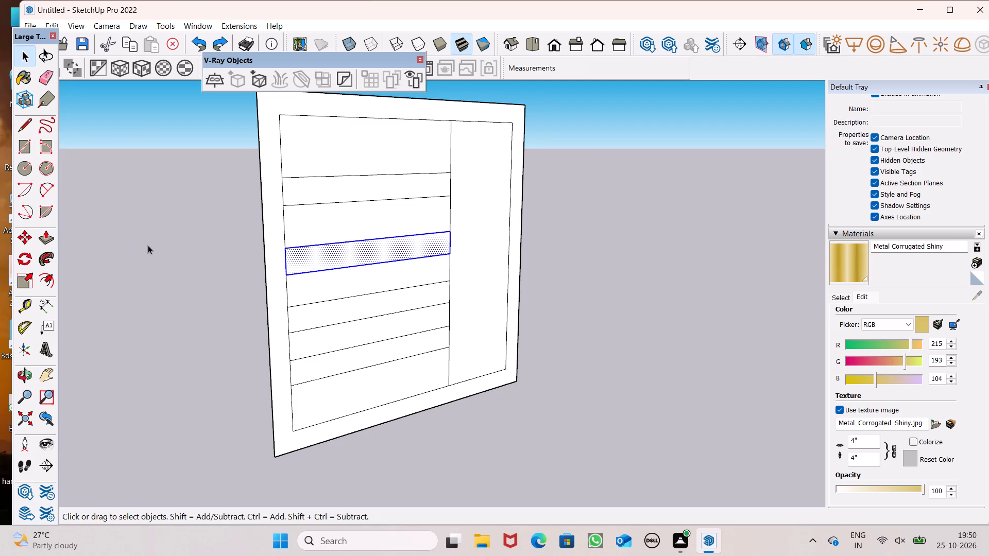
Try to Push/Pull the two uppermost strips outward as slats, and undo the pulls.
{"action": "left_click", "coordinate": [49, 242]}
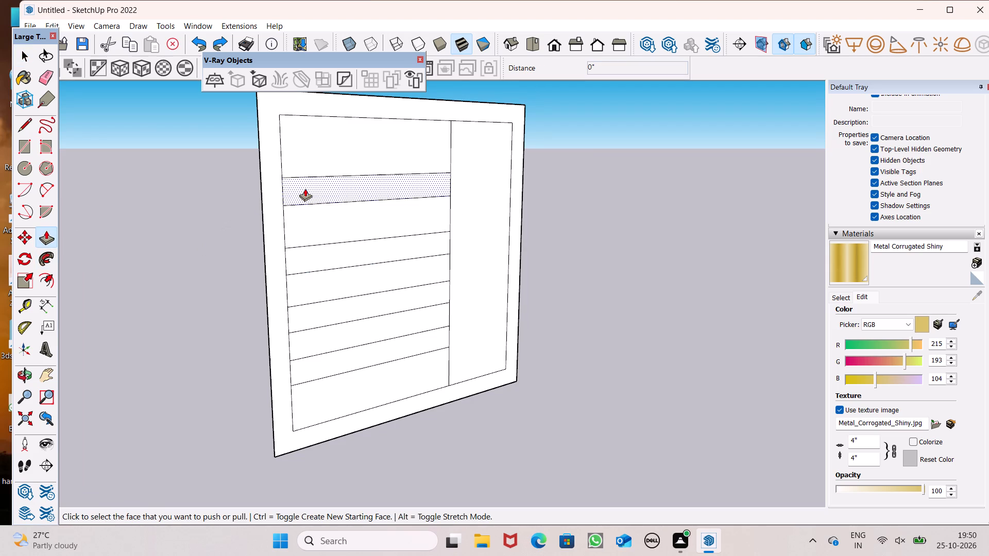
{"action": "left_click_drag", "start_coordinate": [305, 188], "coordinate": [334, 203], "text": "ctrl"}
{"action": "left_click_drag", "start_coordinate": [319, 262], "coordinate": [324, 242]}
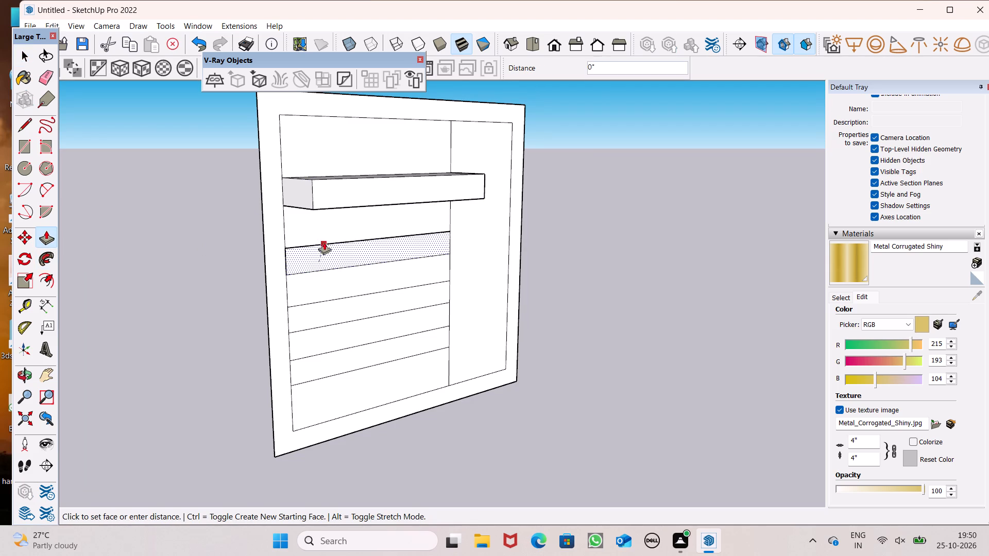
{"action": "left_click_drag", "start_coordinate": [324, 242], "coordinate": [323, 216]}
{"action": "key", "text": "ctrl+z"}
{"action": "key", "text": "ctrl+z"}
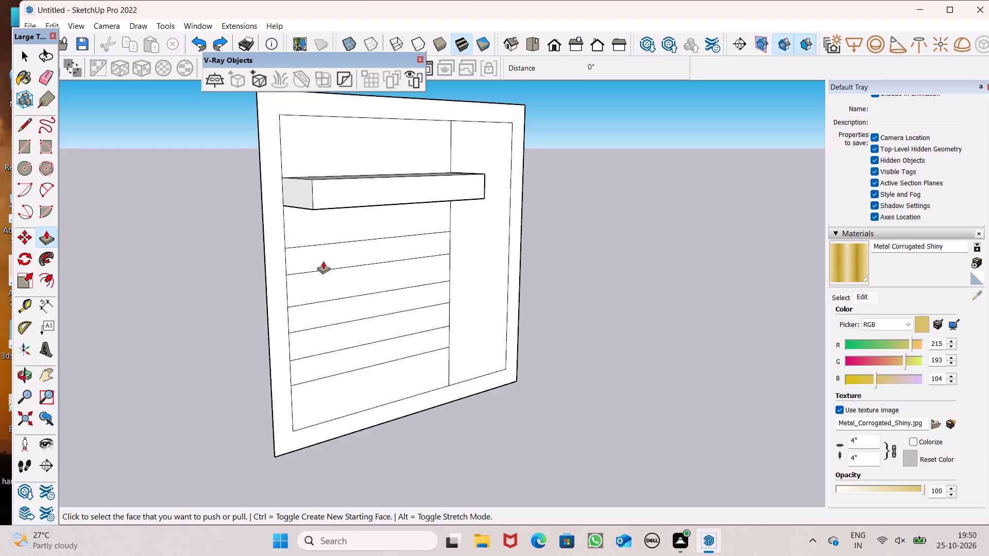
Push/Pull all four horizontal strips outward about 2 1/4" to form equal projecting slats.
{"action": "left_click_drag", "start_coordinate": [302, 197], "coordinate": [313, 215]}
{"action": "left_click_drag", "start_coordinate": [291, 261], "coordinate": [297, 206]}
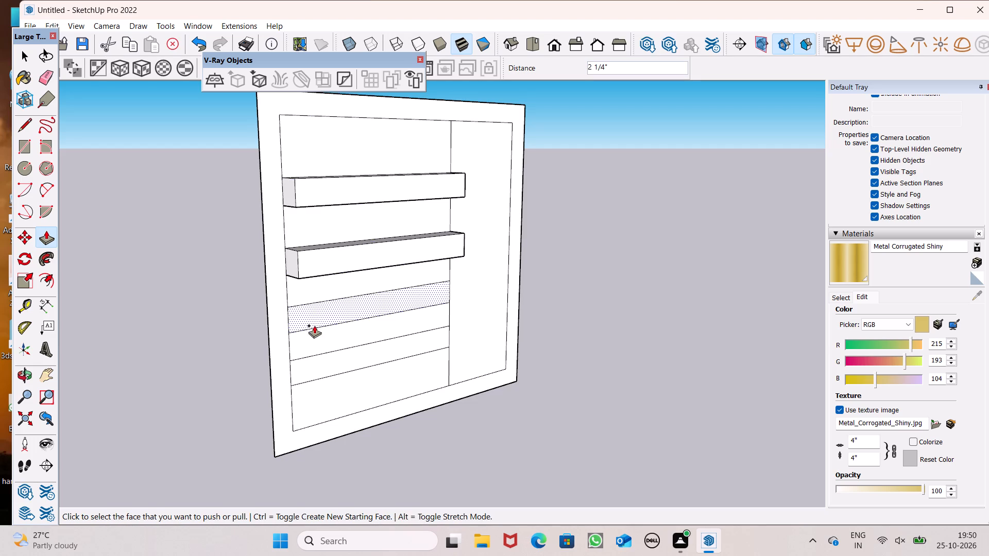
{"action": "left_click_drag", "start_coordinate": [308, 322], "coordinate": [317, 275]}
{"action": "left_click_drag", "start_coordinate": [326, 374], "coordinate": [340, 328]}
{"action": "scroll", "coordinate": [285, 227], "scroll_direction": "down", "scroll_amount": 3}
{"action": "scroll", "coordinate": [310, 239], "scroll_direction": "up", "scroll_amount": 1}
{"action": "middle_click_drag", "start_coordinate": [310, 239], "coordinate": [211, 256]}
{"action": "middle_click", "coordinate": [114, 299]}
{"action": "scroll", "coordinate": [260, 273], "scroll_direction": "down", "scroll_amount": 3}
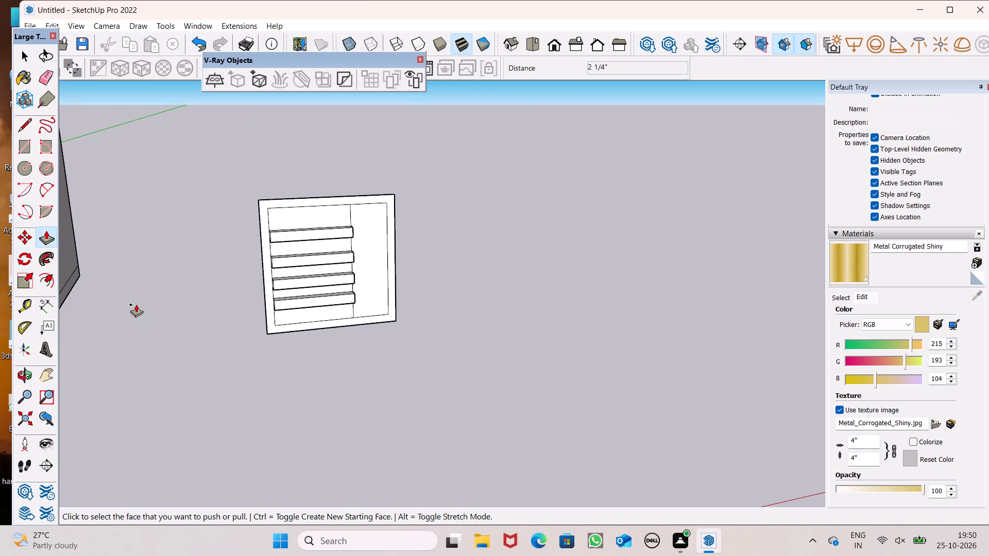
{"action": "key", "text": "space"}
Slope the topmost slat by scaling its front face slightly downward, with its upper edge lowered by a factor of about 0.13.
{"action": "scroll", "coordinate": [132, 292], "scroll_direction": "down", "scroll_amount": 1}
{"action": "scroll", "coordinate": [190, 259], "scroll_direction": "up", "scroll_amount": 5}
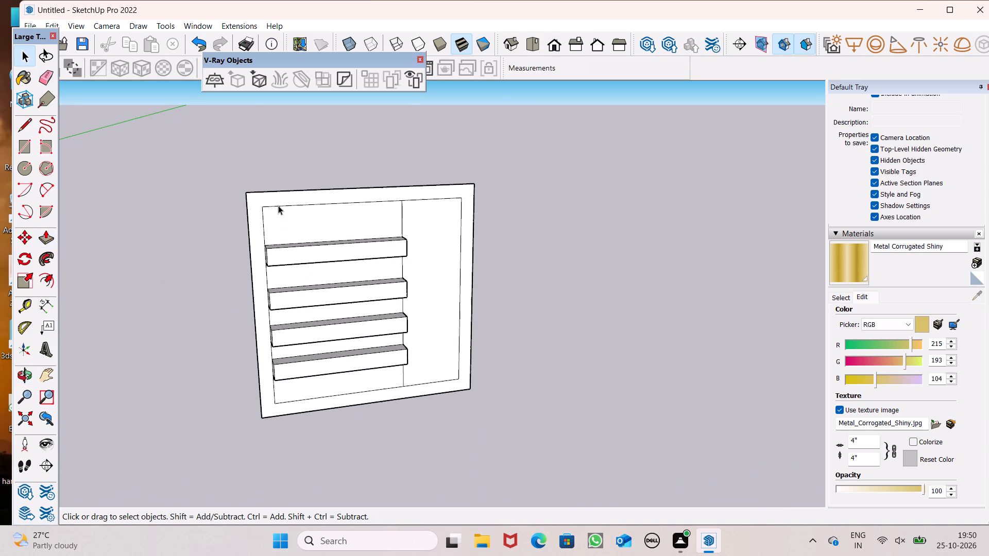
{"action": "scroll", "coordinate": [185, 211], "scroll_direction": "up", "scroll_amount": 3}
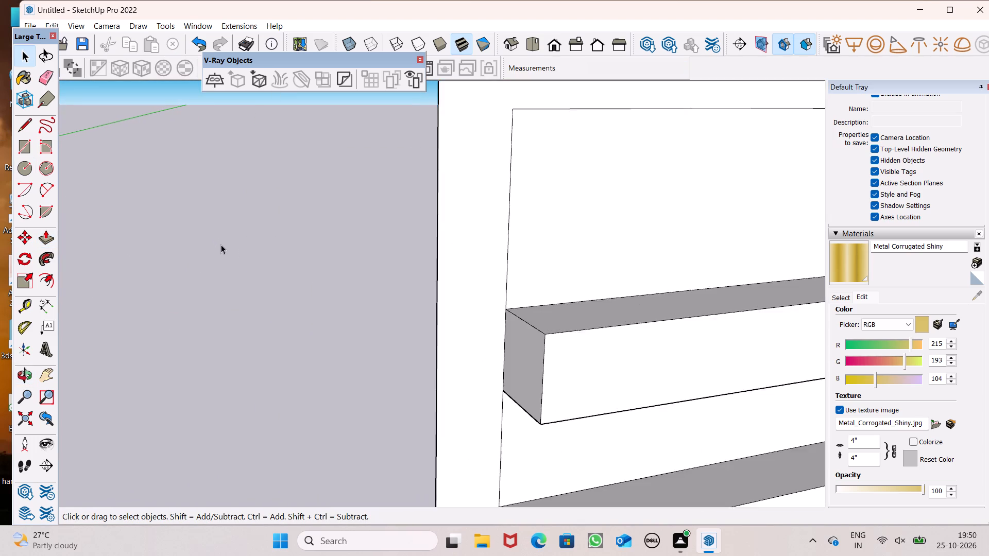
{"action": "scroll", "coordinate": [221, 251], "scroll_direction": "down", "scroll_amount": 3}
{"action": "scroll", "coordinate": [452, 322], "scroll_direction": "up", "scroll_amount": 3}
{"action": "double_click", "coordinate": [270, 226]}
{"action": "scroll", "coordinate": [419, 217], "scroll_direction": "down", "scroll_amount": 2}
{"action": "left_click", "coordinate": [22, 289]}
{"action": "scroll", "coordinate": [284, 233], "scroll_direction": "up", "scroll_amount": 1}
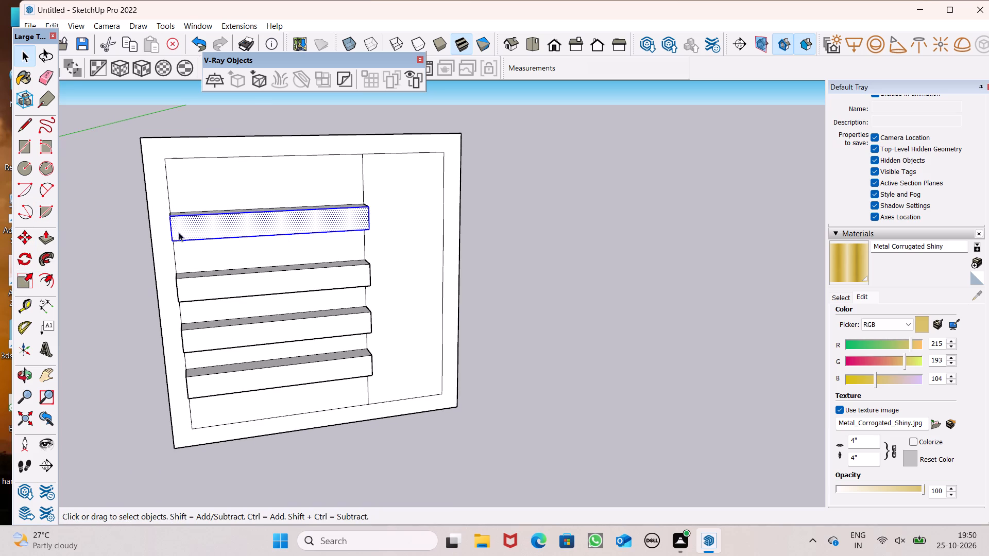
{"action": "left_click", "coordinate": [20, 281]}
{"action": "scroll", "coordinate": [215, 227], "scroll_direction": "up", "scroll_amount": 1}
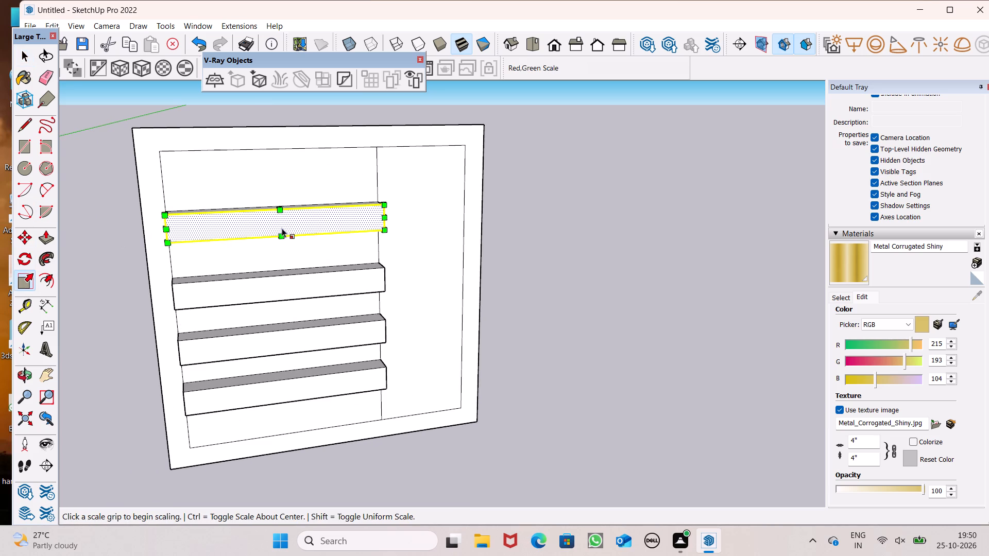
{"action": "left_click_drag", "start_coordinate": [284, 238], "coordinate": [284, 246]}
{"action": "left_click_drag", "start_coordinate": [278, 211], "coordinate": [278, 218]}
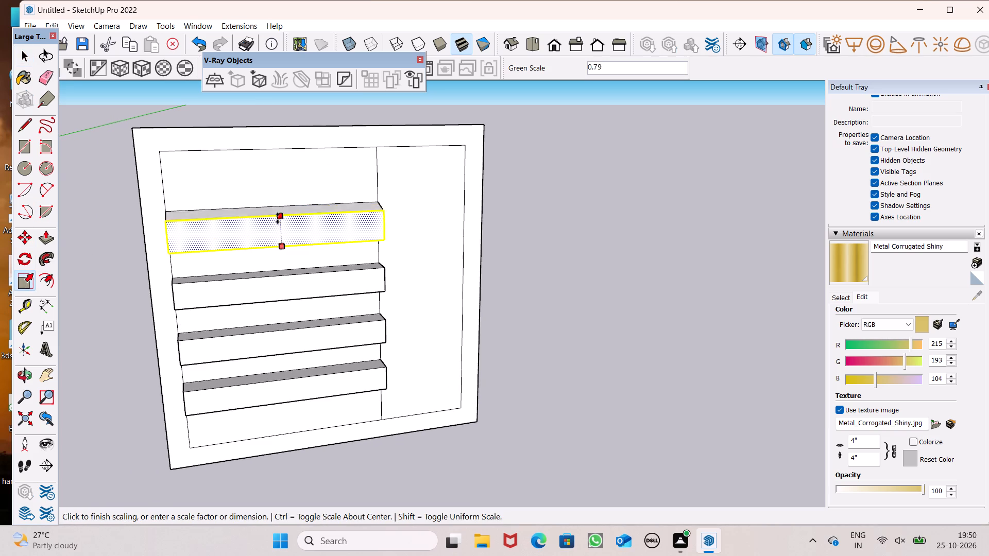
{"action": "left_click_drag", "start_coordinate": [278, 218], "coordinate": [281, 243]}
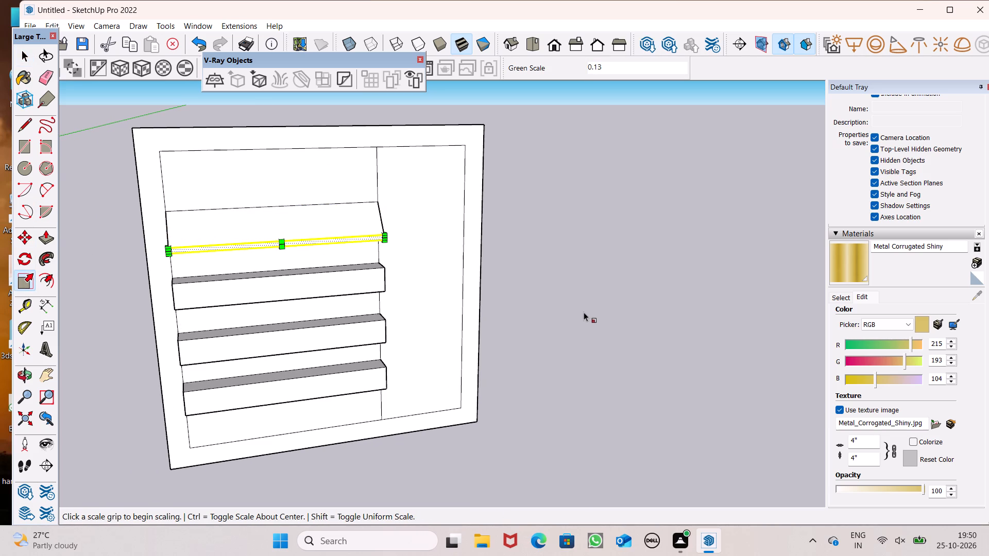
{"action": "key", "text": "space"}
Slope the second slat the same way by extending its front face downward and scaling it to a thin lip.
{"action": "double_click", "coordinate": [274, 286]}
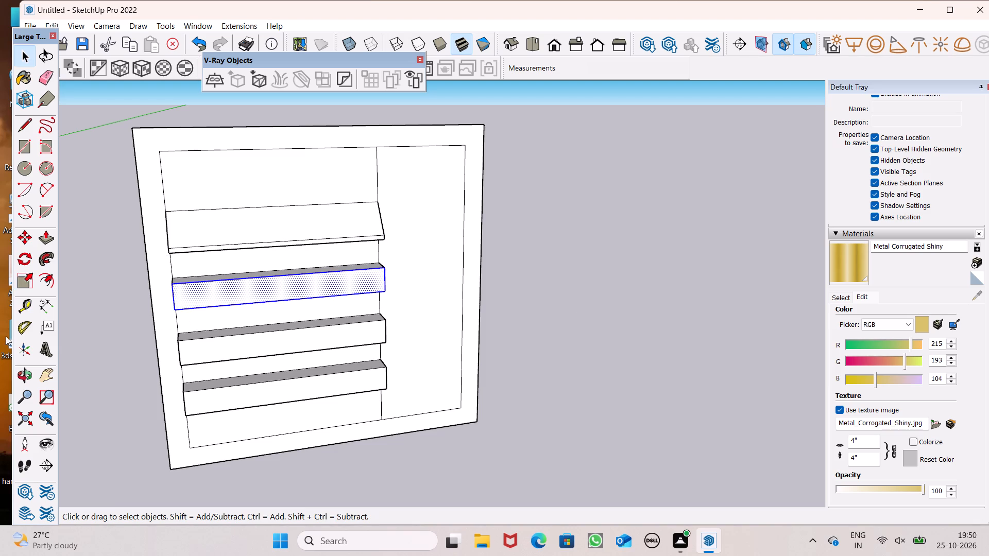
{"action": "left_click", "coordinate": [25, 290]}
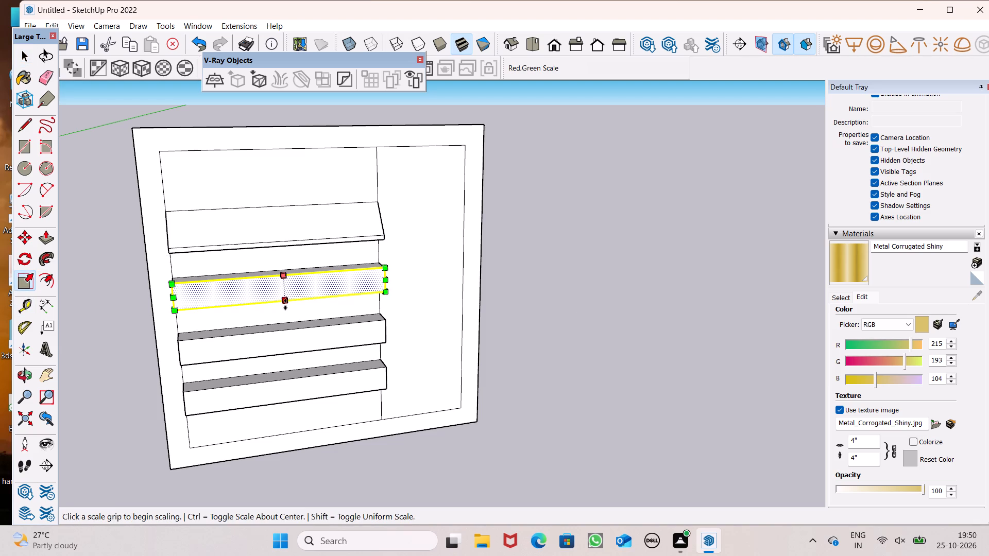
{"action": "left_click_drag", "start_coordinate": [285, 304], "coordinate": [285, 310]}
{"action": "left_click", "coordinate": [285, 310]}
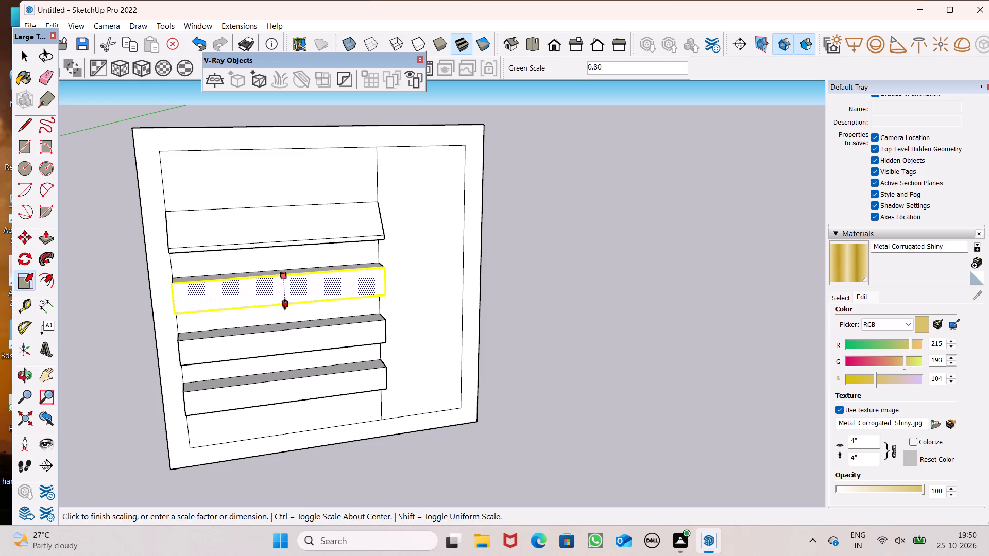
{"action": "left_click", "coordinate": [285, 306]}
{"action": "left_click_drag", "start_coordinate": [285, 278], "coordinate": [285, 299]}
{"action": "key", "text": "space"}
{"action": "left_click", "coordinate": [611, 335]}
Slope the third slat by scaling its front face slightly downward and lowering its upper edge by a factor of about 0.23.
{"action": "scroll", "coordinate": [209, 379], "scroll_direction": "up", "scroll_amount": 2}
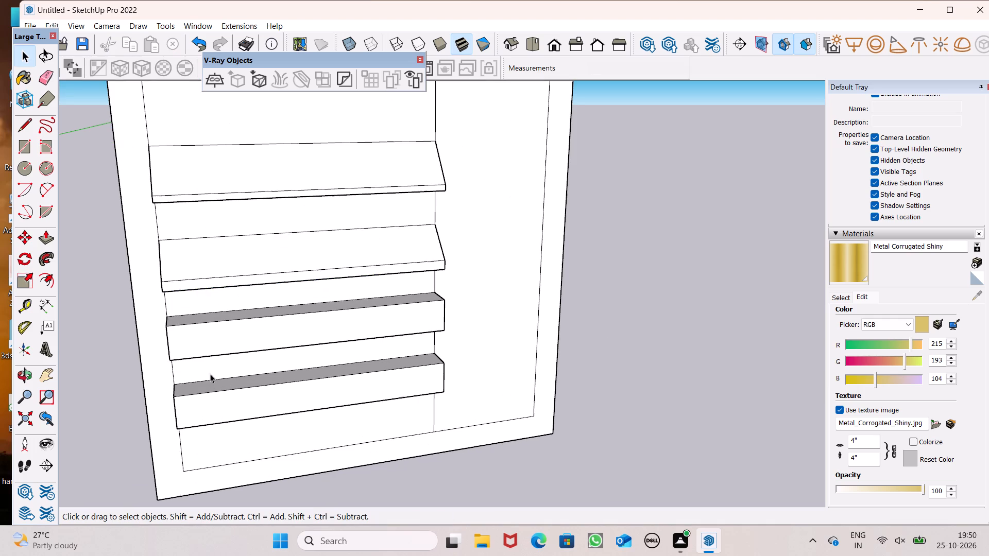
{"action": "scroll", "coordinate": [210, 374], "scroll_direction": "up", "scroll_amount": 1}
{"action": "double_click", "coordinate": [249, 337]}
{"action": "scroll", "coordinate": [249, 337], "scroll_direction": "down", "scroll_amount": 1}
{"action": "left_click", "coordinate": [24, 288]}
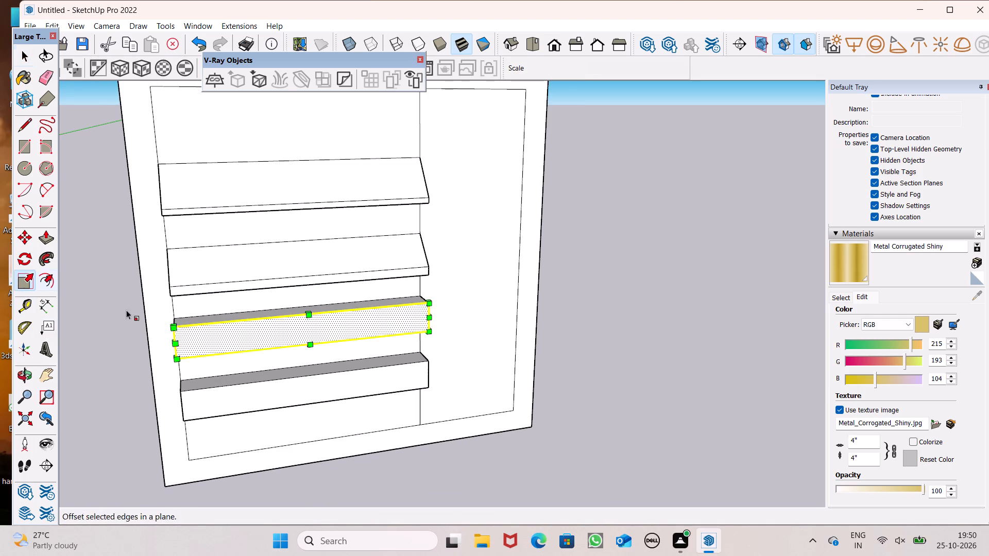
{"action": "left_click_drag", "start_coordinate": [311, 349], "coordinate": [311, 357]}
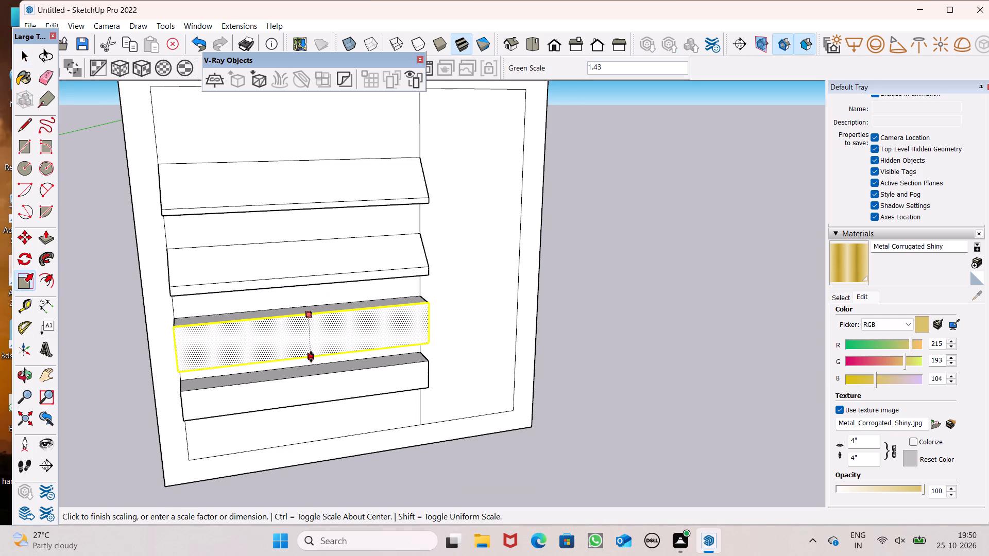
{"action": "left_click_drag", "start_coordinate": [311, 357], "coordinate": [311, 356]}
{"action": "double_click", "coordinate": [311, 356]}
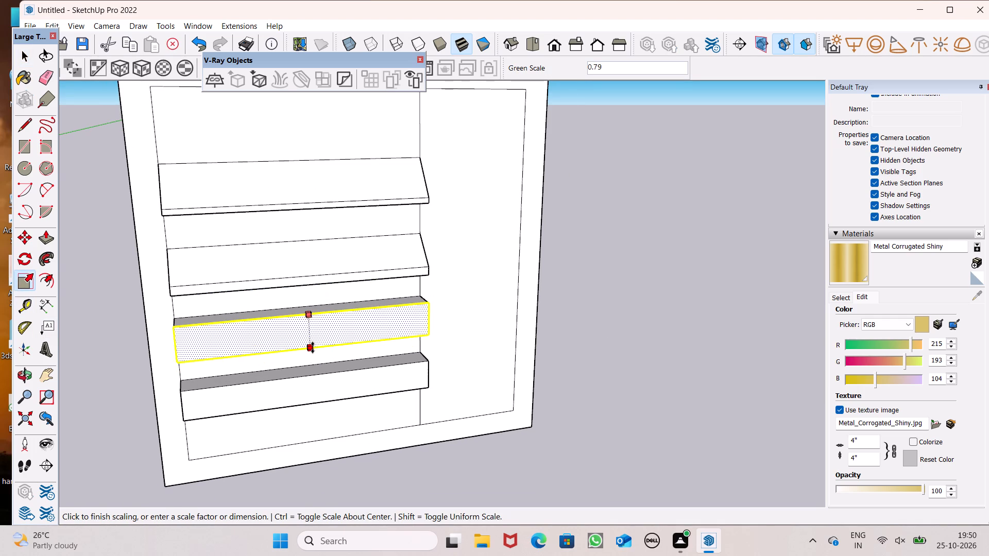
{"action": "left_click", "coordinate": [313, 347]}
{"action": "left_click_drag", "start_coordinate": [308, 316], "coordinate": [308, 340]}
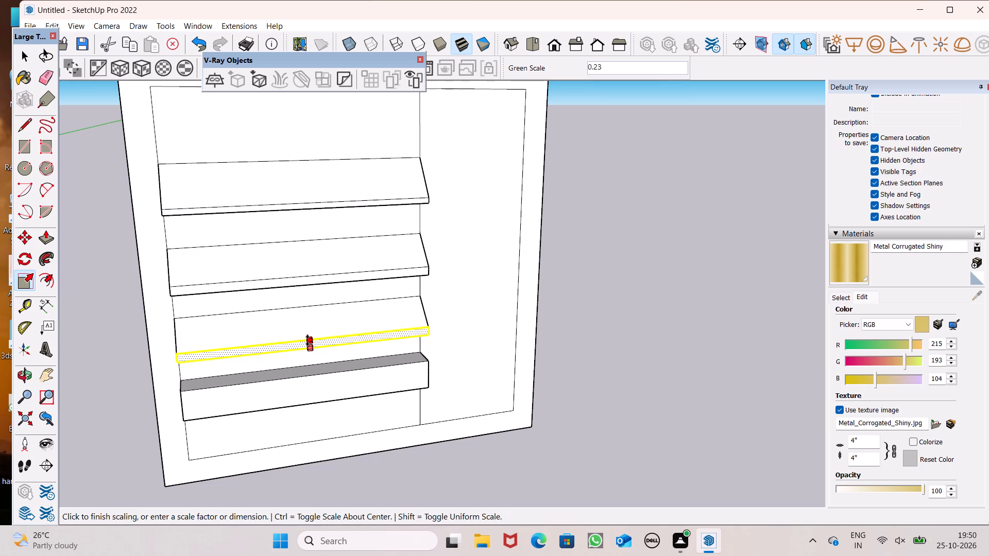
{"action": "left_click_drag", "start_coordinate": [308, 340], "coordinate": [308, 341]}
{"action": "key", "text": "space"}
{"action": "scroll", "coordinate": [333, 321], "scroll_direction": "down", "scroll_amount": 4}
{"action": "left_click", "coordinate": [587, 452]}
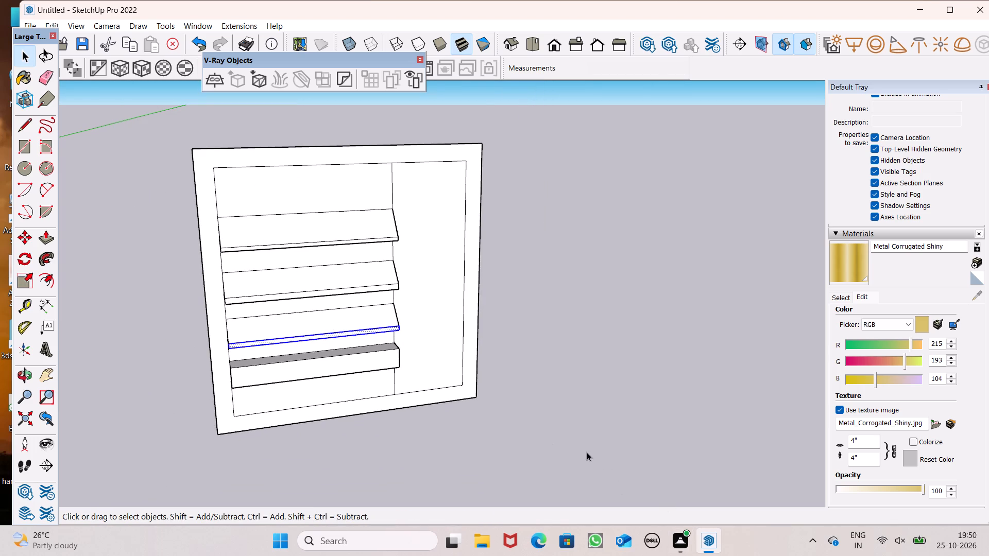
Slope the lowest slat by extending its front face downward and lowering its upper edge by a factor of about 0.18.
{"action": "scroll", "coordinate": [336, 436], "scroll_direction": "up", "scroll_amount": 4}
{"action": "scroll", "coordinate": [304, 394], "scroll_direction": "down", "scroll_amount": 5}
{"action": "middle_click_drag", "start_coordinate": [336, 403], "coordinate": [488, 357]}
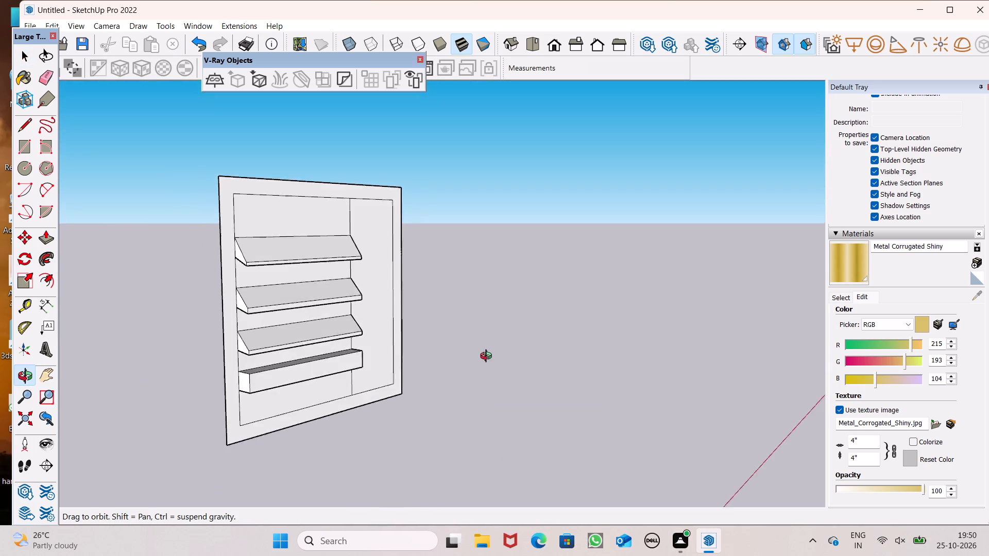
{"action": "middle_click_drag", "start_coordinate": [488, 357], "coordinate": [422, 402]}
{"action": "scroll", "coordinate": [274, 375], "scroll_direction": "up", "scroll_amount": 3}
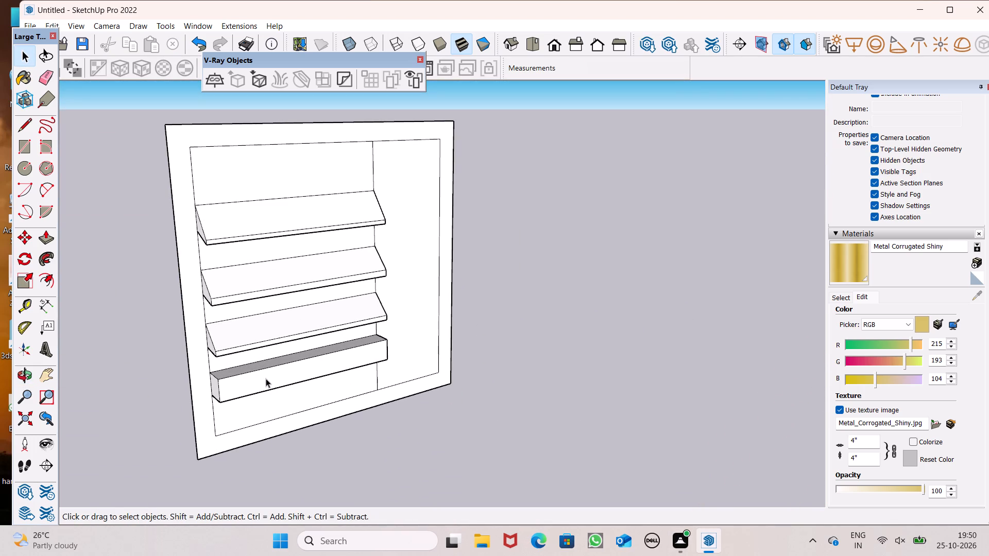
{"action": "double_click", "coordinate": [266, 379]}
{"action": "middle_click_drag", "start_coordinate": [298, 390], "coordinate": [242, 413]}
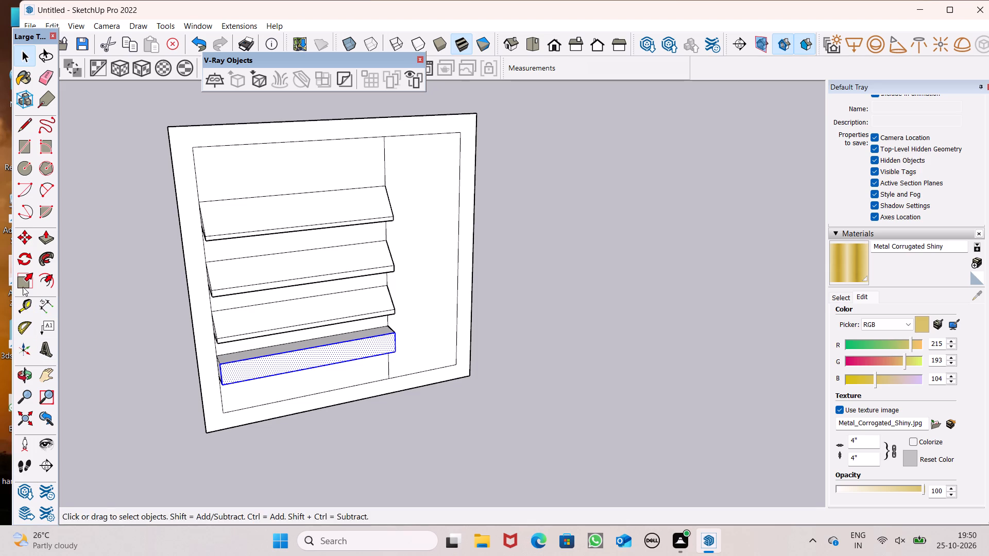
{"action": "left_click", "coordinate": [23, 287]}
{"action": "scroll", "coordinate": [214, 340], "scroll_direction": "up", "scroll_amount": 3}
{"action": "left_click_drag", "start_coordinate": [344, 377], "coordinate": [344, 381]}
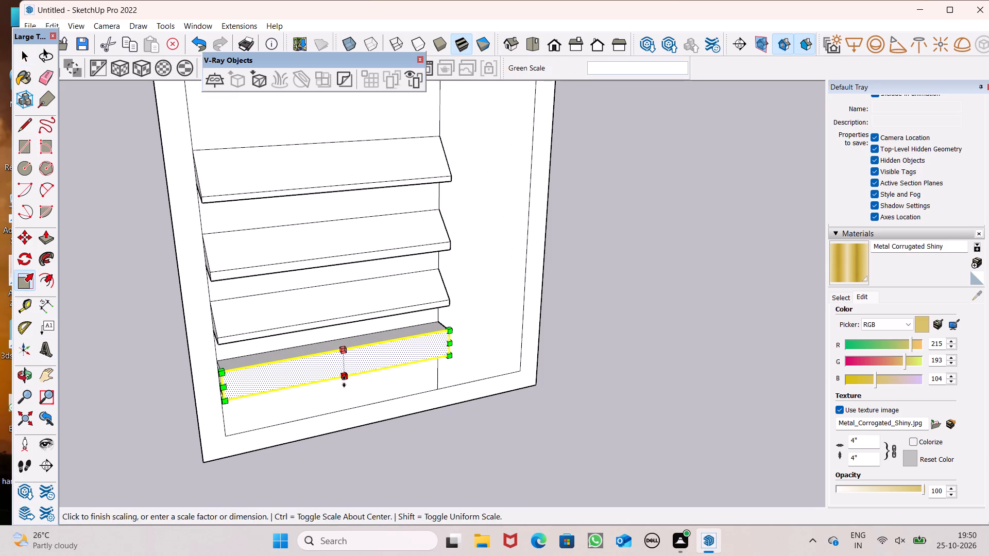
{"action": "left_click_drag", "start_coordinate": [344, 381], "coordinate": [344, 382]}
{"action": "left_click_drag", "start_coordinate": [344, 352], "coordinate": [347, 376]}
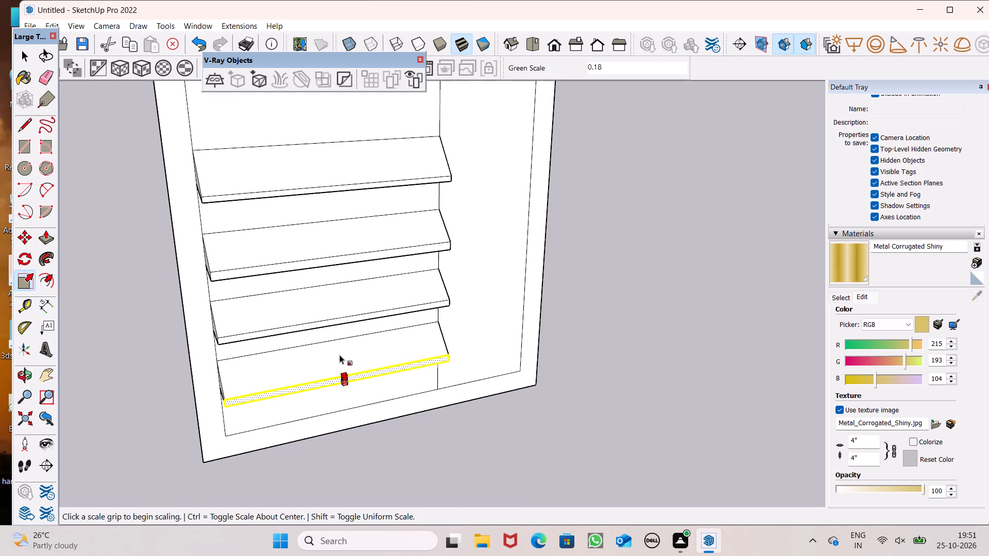
{"action": "scroll", "coordinate": [339, 355], "scroll_direction": "down", "scroll_amount": 3}
{"action": "key", "text": "space"}
{"action": "left_click", "coordinate": [578, 405]}
Push/Pull the back face of the square frame's border backward about 7/16" to give the frame thickness.
{"action": "scroll", "coordinate": [482, 345], "scroll_direction": "down", "scroll_amount": 3}
{"action": "middle_click_drag", "start_coordinate": [467, 370], "coordinate": [596, 295]}
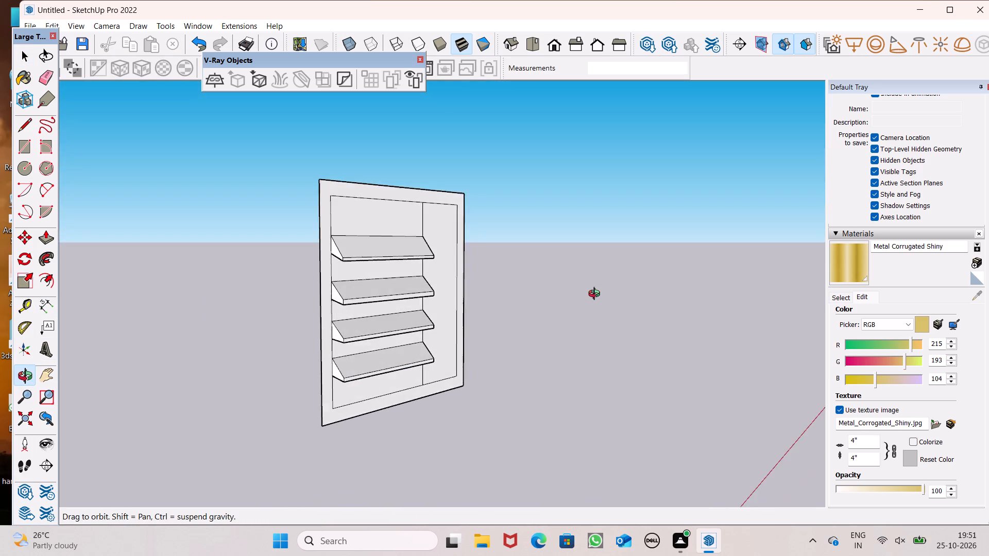
{"action": "middle_click_drag", "start_coordinate": [596, 295], "coordinate": [692, 385]}
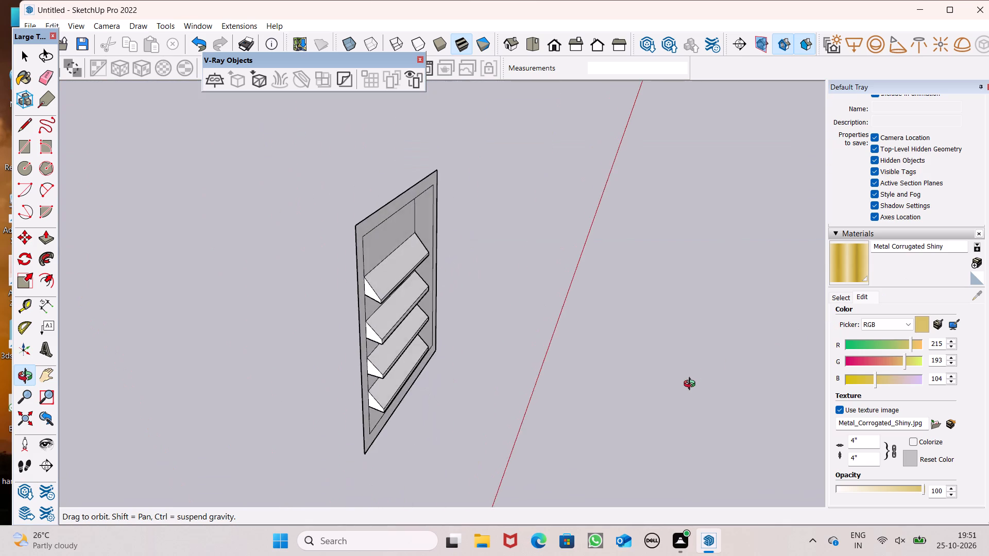
{"action": "middle_click_drag", "start_coordinate": [692, 385], "coordinate": [877, 363]}
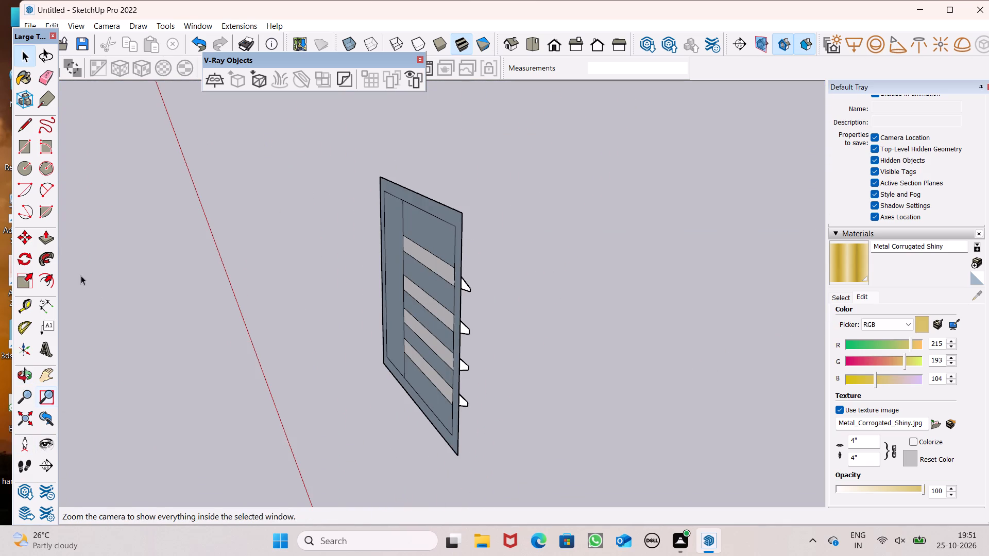
{"action": "left_click", "coordinate": [56, 248]}
{"action": "left_click", "coordinate": [47, 240]}
{"action": "scroll", "coordinate": [417, 448], "scroll_direction": "up", "scroll_amount": 1}
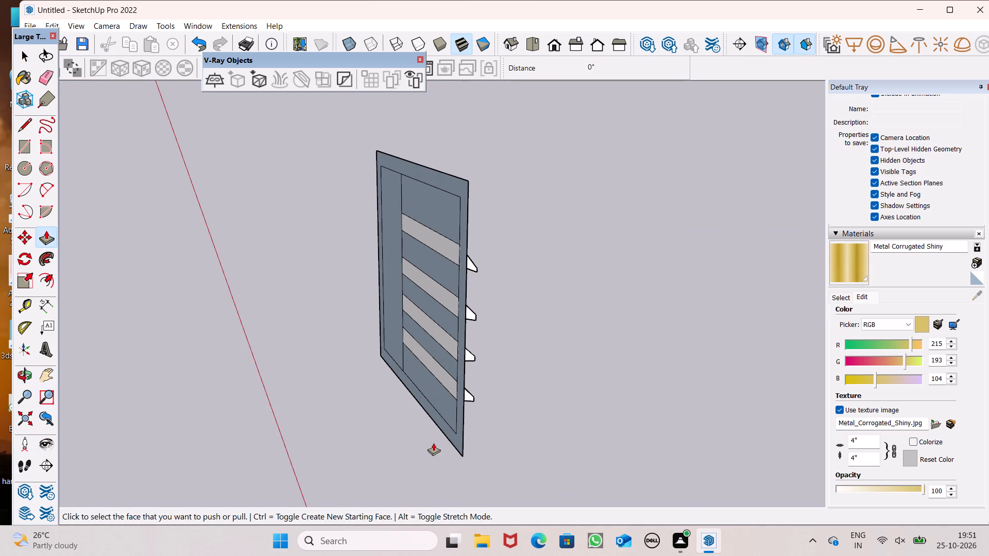
{"action": "scroll", "coordinate": [433, 443], "scroll_direction": "up", "scroll_amount": 1}
{"action": "left_click_drag", "start_coordinate": [458, 439], "coordinate": [456, 449]}
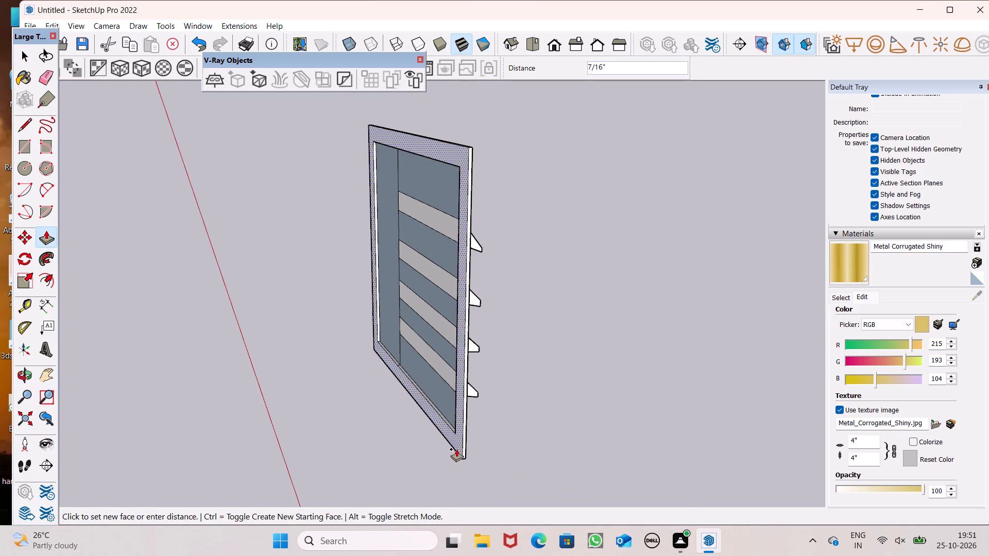
{"action": "left_click_drag", "start_coordinate": [456, 449], "coordinate": [452, 454]}
Paint the front and back of the plain vertical panel beside the slats with Mirror 02 from the Glass and Mirrors collection.
{"action": "scroll", "coordinate": [449, 443], "scroll_direction": "down", "scroll_amount": 2}
{"action": "middle_click_drag", "start_coordinate": [506, 464], "coordinate": [185, 474]}
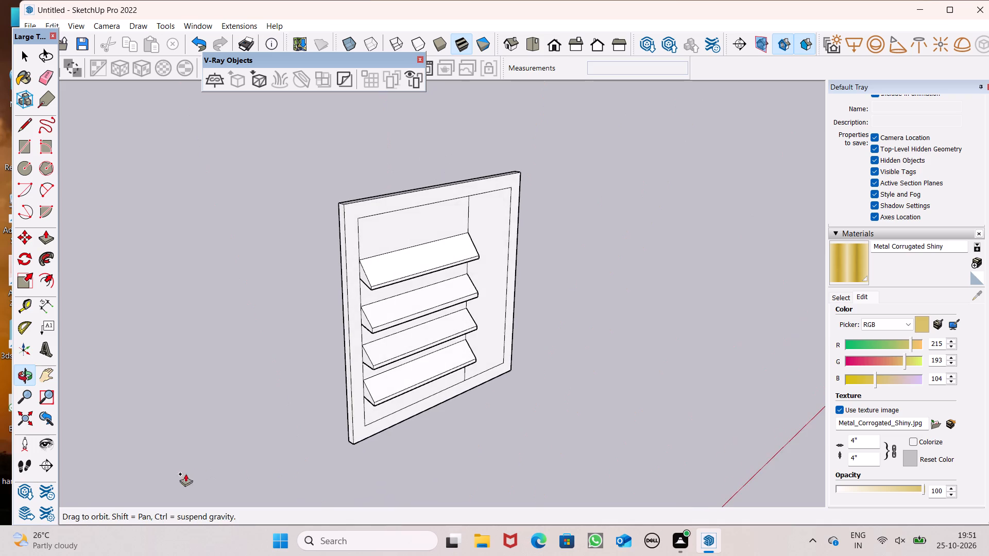
{"action": "middle_click_drag", "start_coordinate": [185, 474], "coordinate": [186, 475]}
{"action": "key", "text": "space"}
{"action": "scroll", "coordinate": [365, 403], "scroll_direction": "down", "scroll_amount": 1}
{"action": "middle_click_drag", "start_coordinate": [415, 441], "coordinate": [241, 463]}
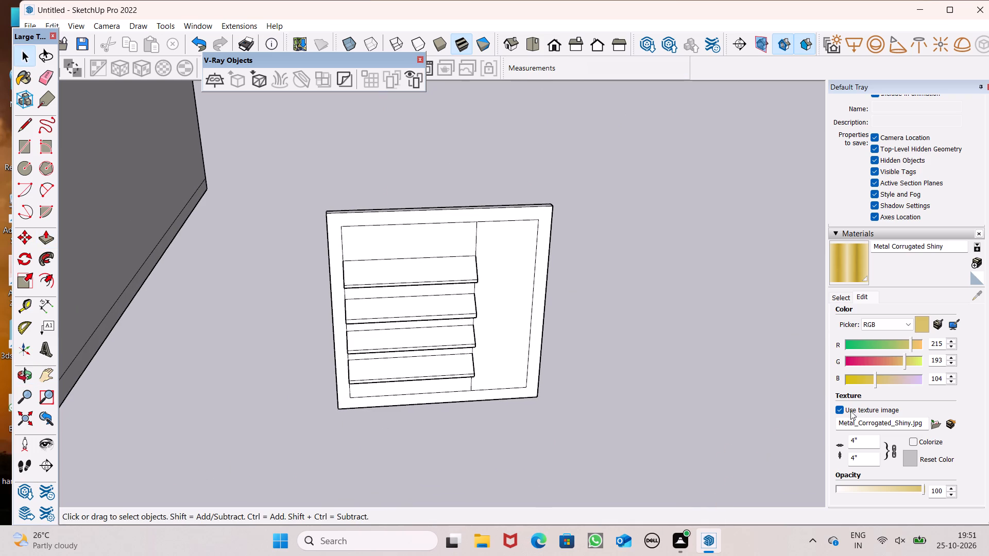
{"action": "left_click", "coordinate": [840, 300]}
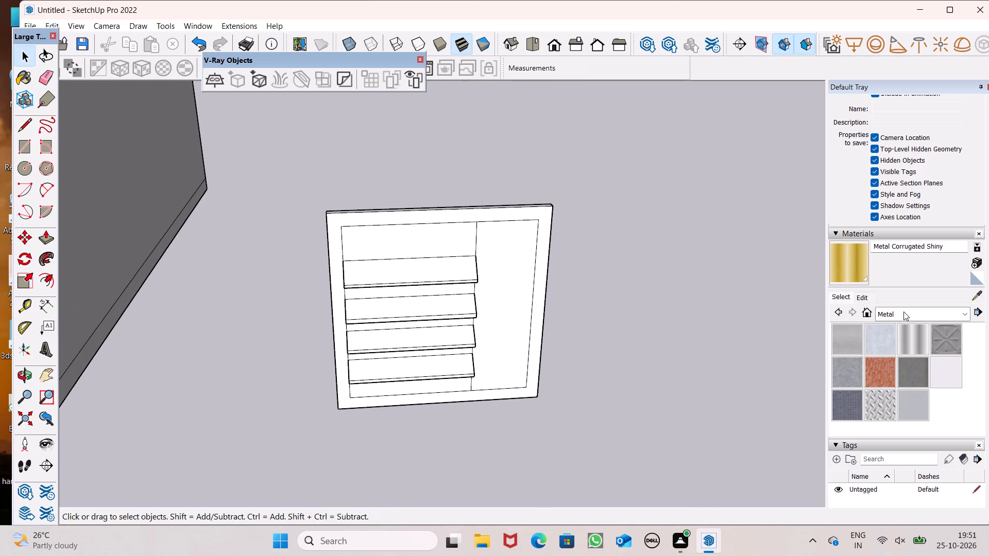
{"action": "left_click", "coordinate": [901, 308]}
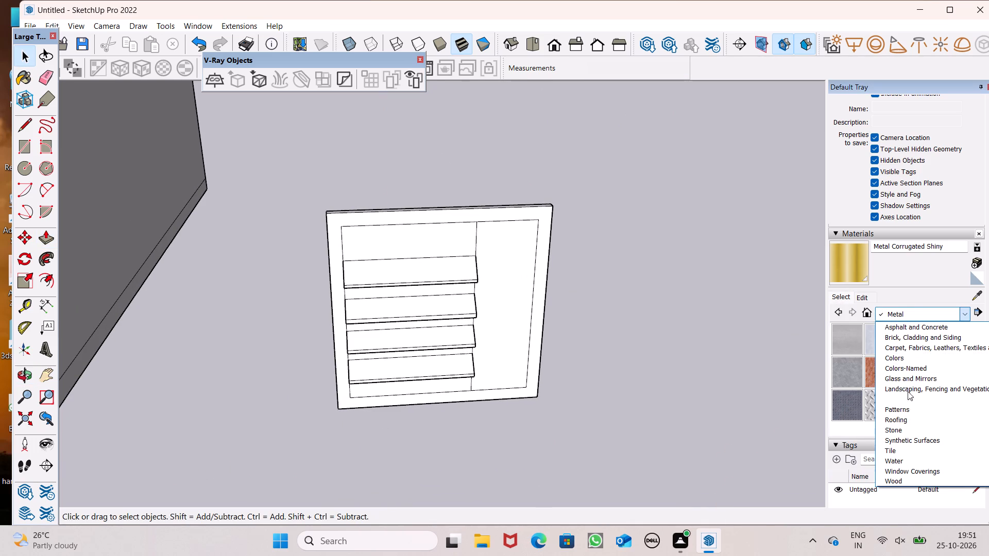
{"action": "left_click", "coordinate": [903, 376]}
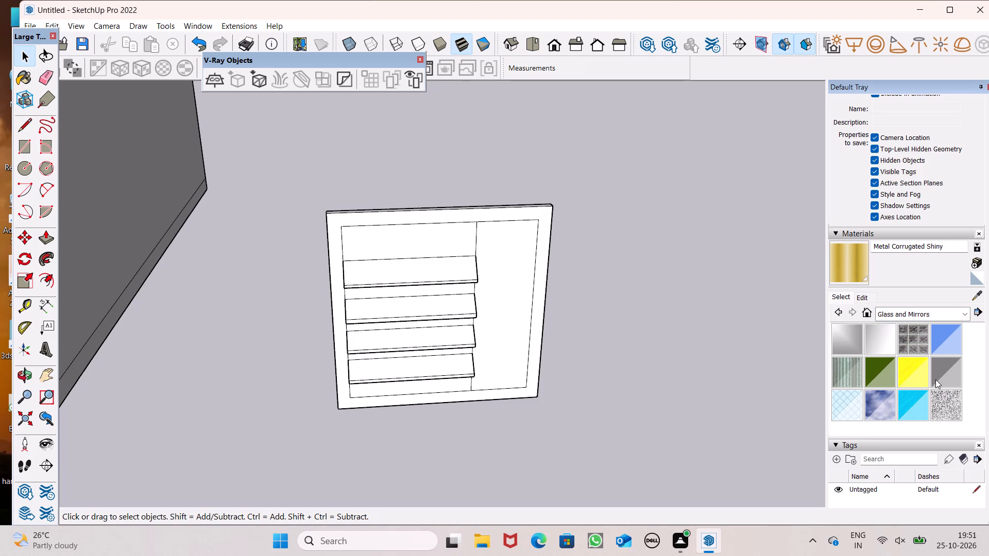
{"action": "left_click", "coordinate": [935, 379]}
{"action": "left_click", "coordinate": [952, 344]}
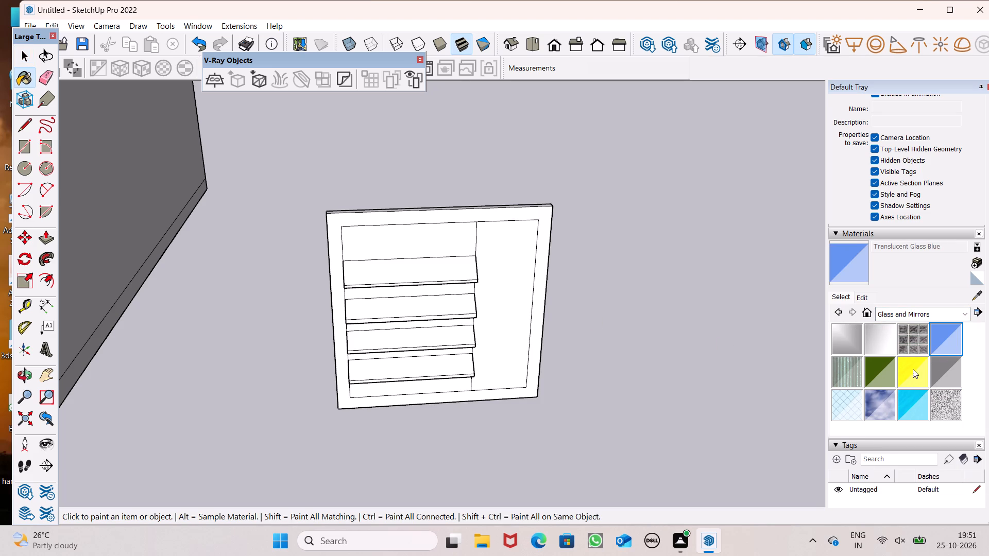
{"action": "left_click", "coordinate": [877, 336]}
{"action": "left_click", "coordinate": [497, 293]}
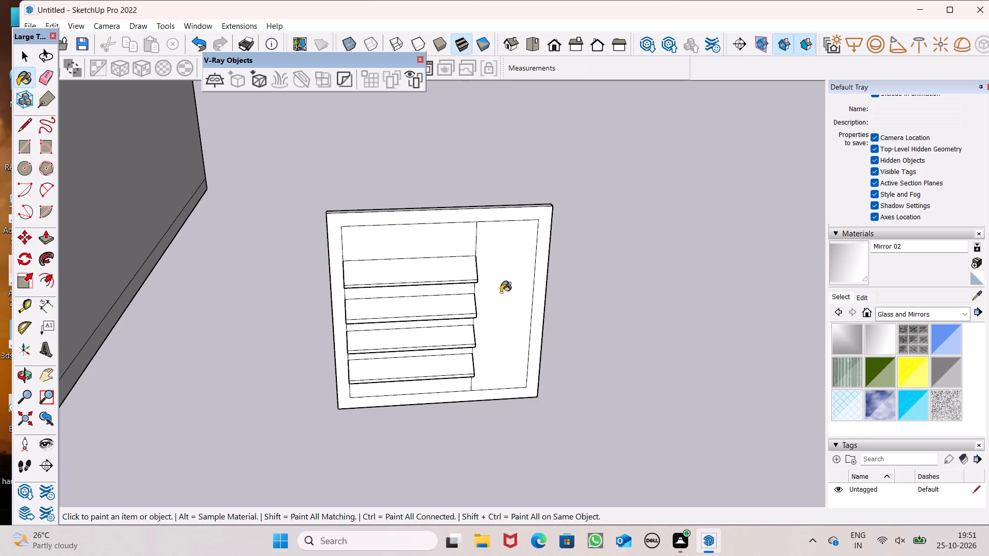
{"action": "middle_click_drag", "start_coordinate": [541, 363], "coordinate": [0, 533]}
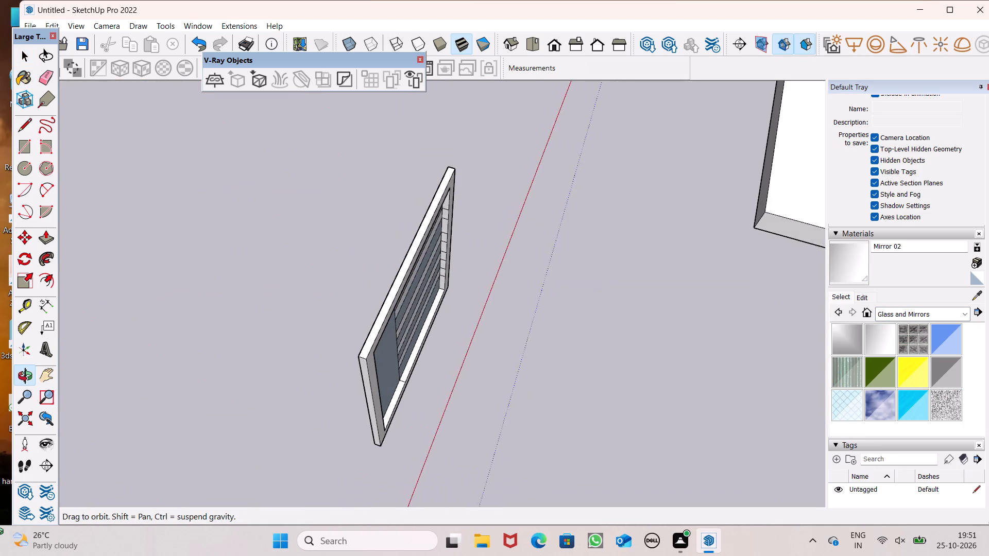
{"action": "middle_click_drag", "start_coordinate": [0, 533], "coordinate": [0, 517]}
{"action": "scroll", "coordinate": [449, 356], "scroll_direction": "up", "scroll_amount": 1}
{"action": "middle_click_drag", "start_coordinate": [437, 370], "coordinate": [198, 327]}
{"action": "left_click", "coordinate": [285, 275]}
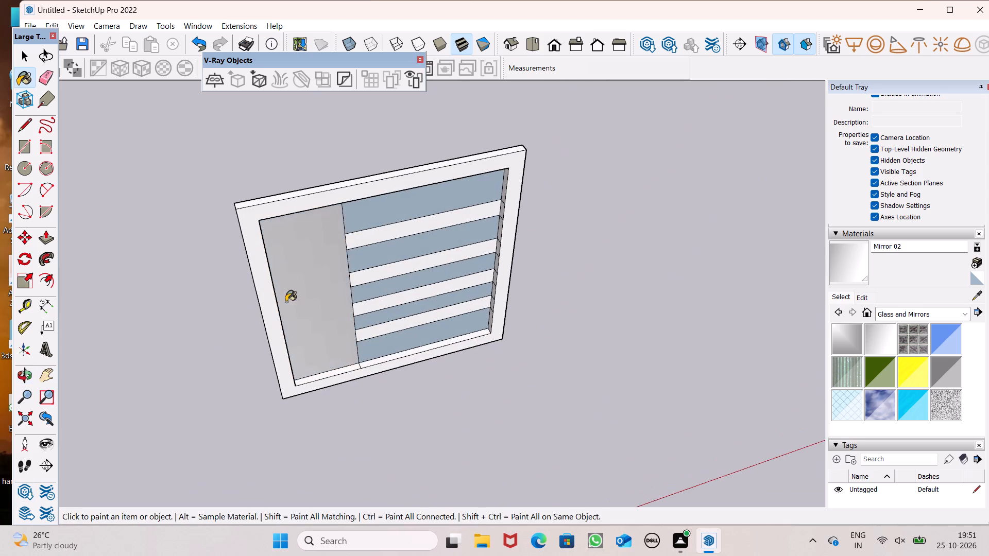
Repaint the front face of the plain vertical panel with Translucent Glass Blue.
{"action": "middle_click_drag", "start_coordinate": [286, 307], "coordinate": [988, 138]}
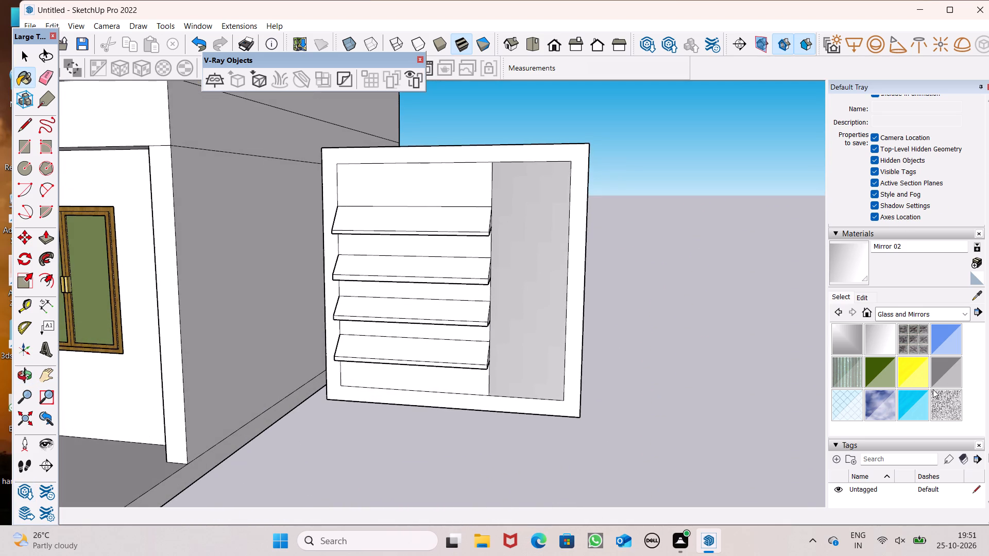
{"action": "left_click", "coordinate": [938, 340]}
{"action": "left_click", "coordinate": [531, 245]}
Paint the topmost slat's sloped face and thin front lip with Translucent Glass Blue.
{"action": "scroll", "coordinate": [587, 292], "scroll_direction": "up", "scroll_amount": 1}
{"action": "middle_click_drag", "start_coordinate": [587, 293], "coordinate": [621, 342]}
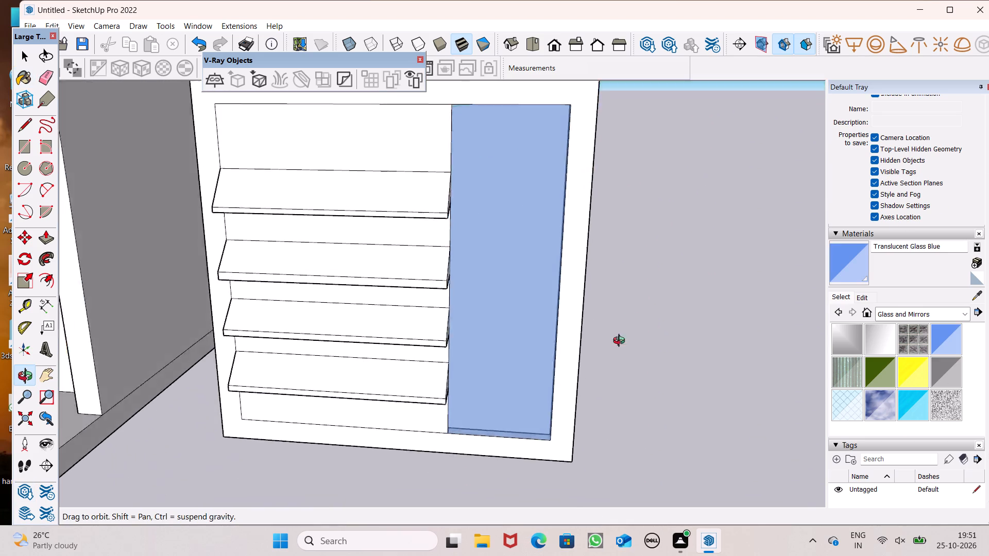
{"action": "middle_click_drag", "start_coordinate": [621, 342], "coordinate": [638, 349]}
{"action": "scroll", "coordinate": [635, 292], "scroll_direction": "down", "scroll_amount": 4}
{"action": "scroll", "coordinate": [529, 221], "scroll_direction": "up", "scroll_amount": 7}
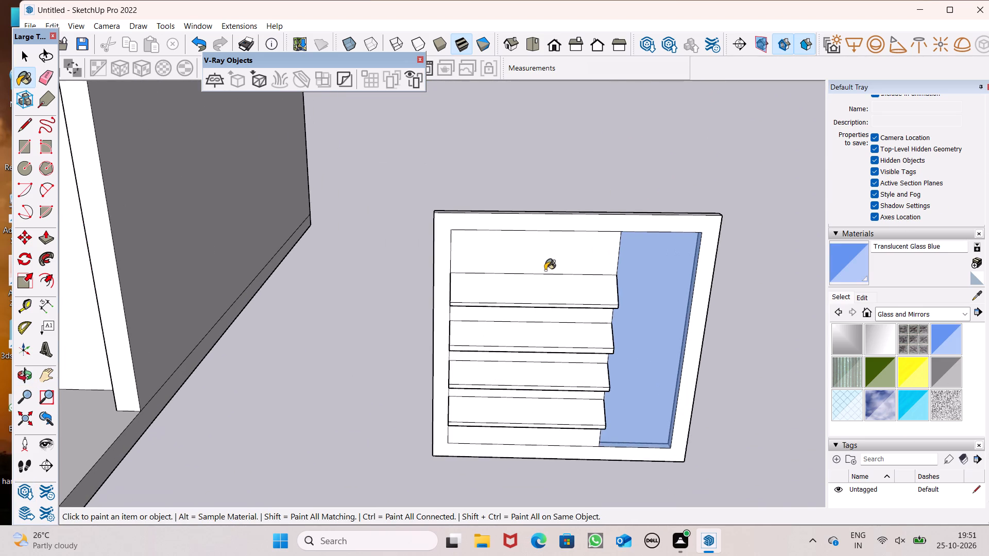
{"action": "scroll", "coordinate": [532, 300], "scroll_direction": "up", "scroll_amount": 5}
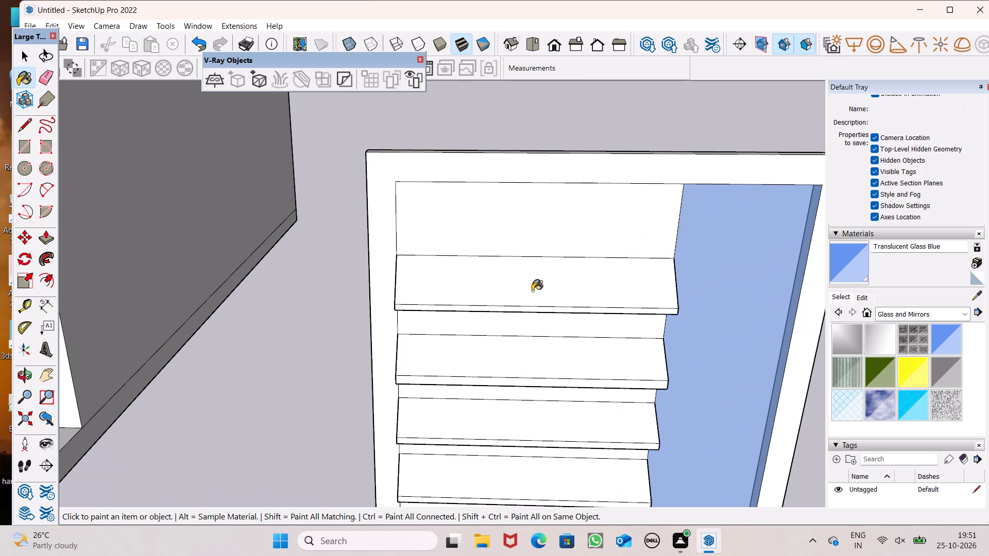
{"action": "left_click", "coordinate": [532, 291]}
{"action": "scroll", "coordinate": [531, 299], "scroll_direction": "up", "scroll_amount": 5}
{"action": "left_click", "coordinate": [532, 315]}
{"action": "scroll", "coordinate": [541, 312], "scroll_direction": "down", "scroll_amount": 3}
Paint the inner back faces of the four slats, seen from behind the frame, with Translucent Glass Blue.
{"action": "middle_click_drag", "start_coordinate": [621, 321], "coordinate": [610, 331]}
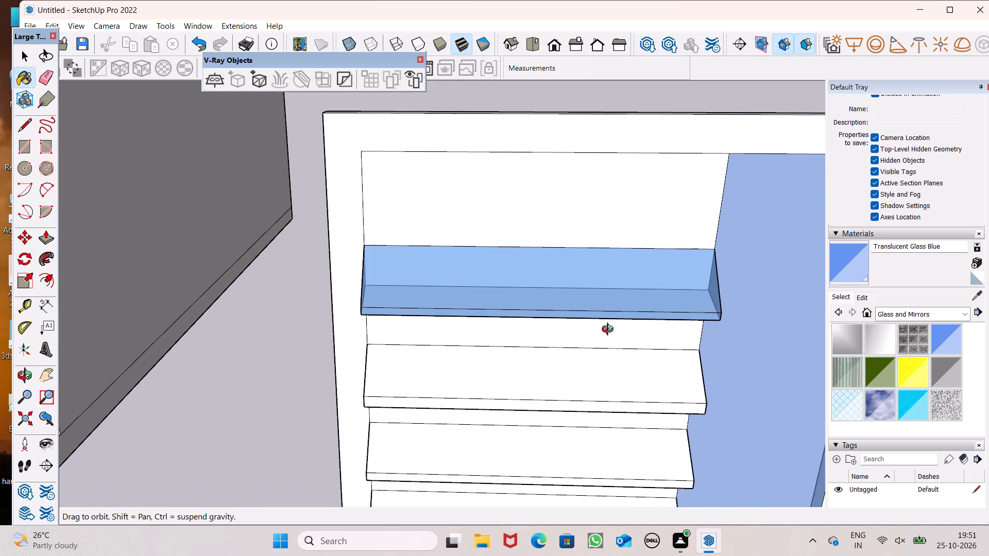
{"action": "middle_click_drag", "start_coordinate": [610, 331], "coordinate": [0, 370]}
{"action": "left_click", "coordinate": [263, 336]}
{"action": "scroll", "coordinate": [313, 443], "scroll_direction": "up", "scroll_amount": 2}
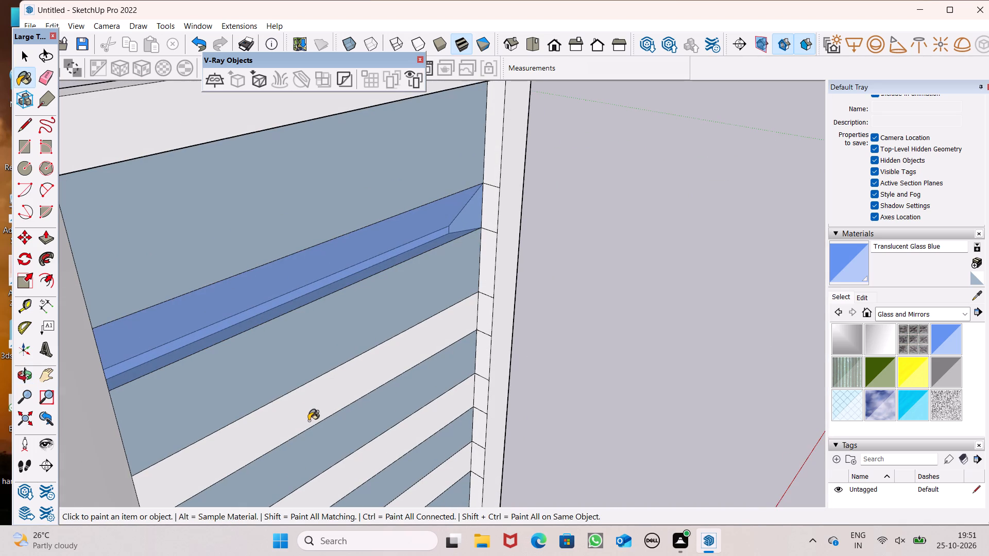
{"action": "left_click", "coordinate": [303, 410]}
{"action": "left_click", "coordinate": [374, 470]}
{"action": "scroll", "coordinate": [348, 396], "scroll_direction": "down", "scroll_amount": 5}
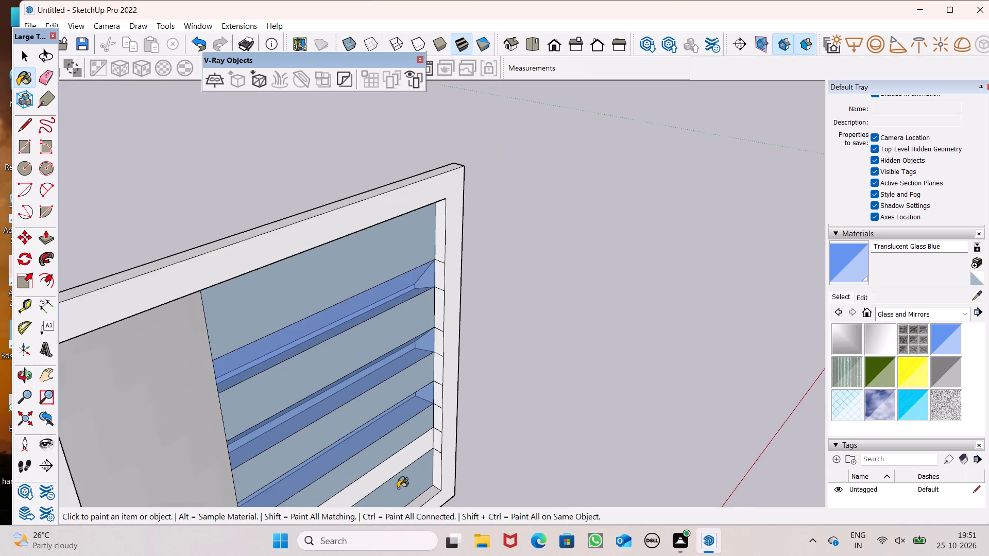
{"action": "left_click", "coordinate": [392, 473]}
{"action": "scroll", "coordinate": [283, 432], "scroll_direction": "up", "scroll_amount": 1}
Paint the second slat's sloped face, front lip and both end faces with Translucent Glass Blue.
{"action": "middle_click_drag", "start_coordinate": [283, 432], "coordinate": [713, 368]}
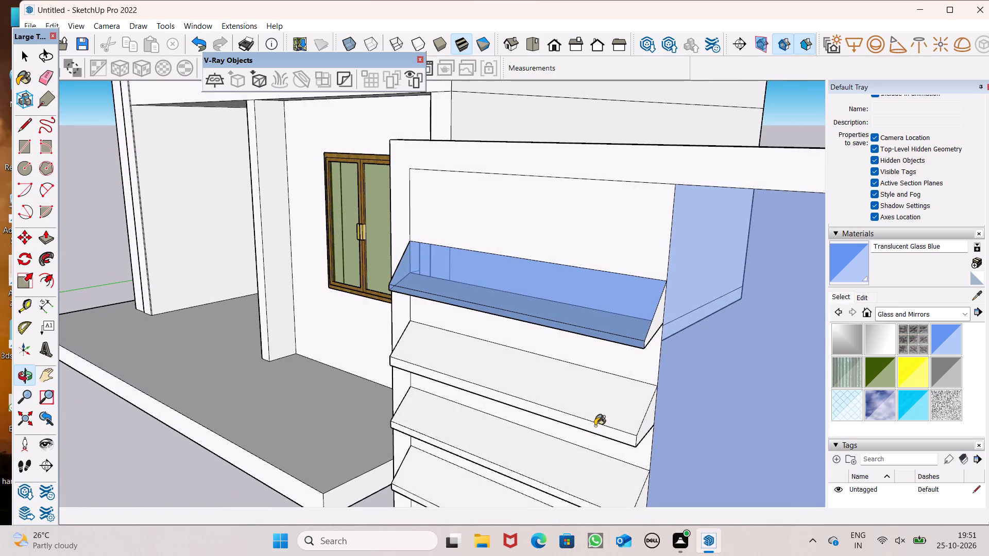
{"action": "left_click", "coordinate": [599, 411]}
{"action": "left_click", "coordinate": [604, 431]}
{"action": "scroll", "coordinate": [655, 421], "scroll_direction": "up", "scroll_amount": 4}
{"action": "left_click", "coordinate": [651, 424]}
{"action": "scroll", "coordinate": [596, 372], "scroll_direction": "down", "scroll_amount": 5}
{"action": "middle_click_drag", "start_coordinate": [562, 435], "coordinate": [988, 317]}
{"action": "scroll", "coordinate": [523, 352], "scroll_direction": "up", "scroll_amount": 1}
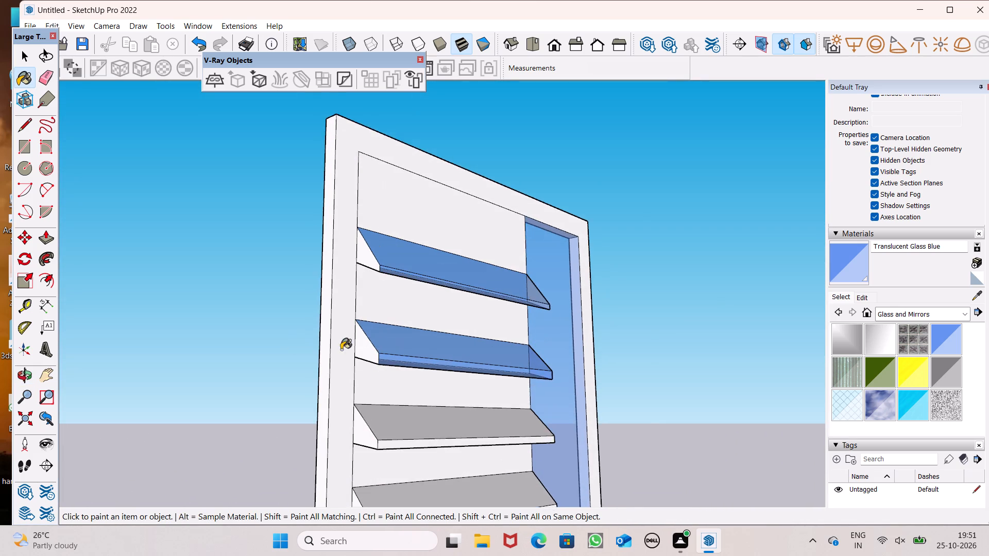
{"action": "scroll", "coordinate": [346, 349], "scroll_direction": "up", "scroll_amount": 3}
{"action": "left_click", "coordinate": [369, 346]}
Paint the third slat's sloped face, front lip and the end face away from the plain panel with Translucent Glass Blue.
{"action": "scroll", "coordinate": [393, 335], "scroll_direction": "down", "scroll_amount": 11}
{"action": "scroll", "coordinate": [466, 362], "scroll_direction": "up", "scroll_amount": 3}
{"action": "scroll", "coordinate": [388, 383], "scroll_direction": "up", "scroll_amount": 5}
{"action": "left_click", "coordinate": [390, 369]}
{"action": "left_click", "coordinate": [401, 388]}
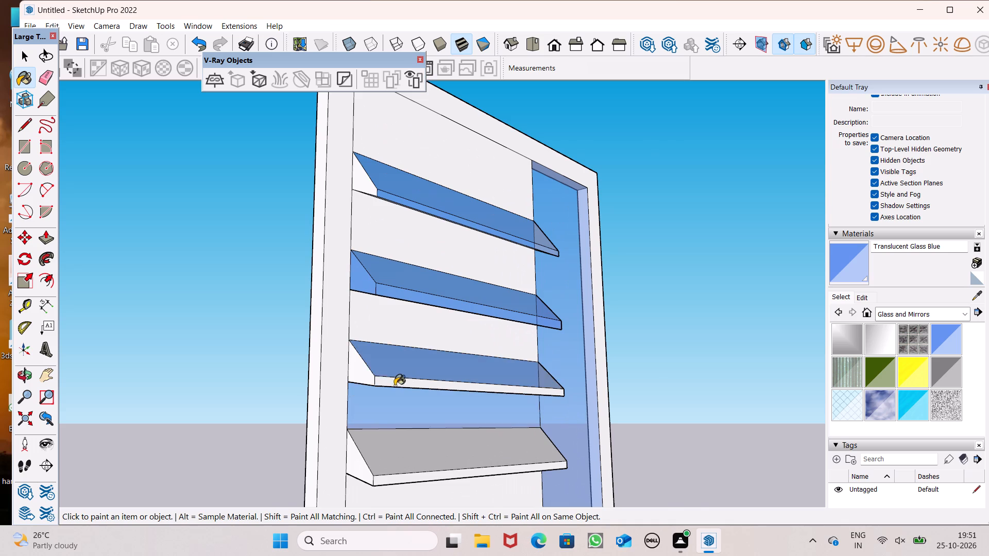
{"action": "scroll", "coordinate": [357, 376], "scroll_direction": "up", "scroll_amount": 5}
{"action": "left_click", "coordinate": [368, 369]}
{"action": "key", "text": "ctrl+z"}
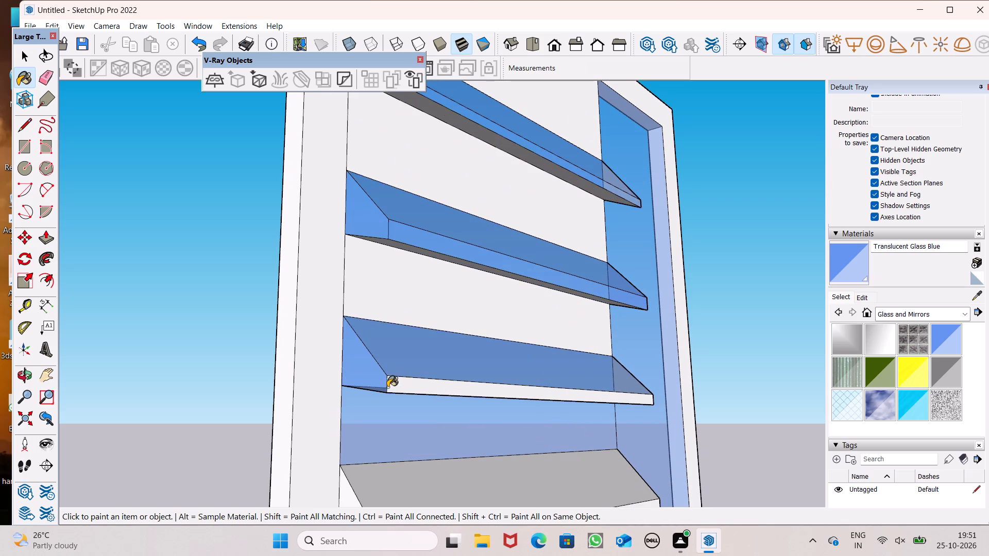
{"action": "key", "text": "ctrl+z"}
{"action": "left_click", "coordinate": [402, 387]}
{"action": "left_click", "coordinate": [366, 376]}
{"action": "scroll", "coordinate": [361, 355], "scroll_direction": "down", "scroll_amount": 3}
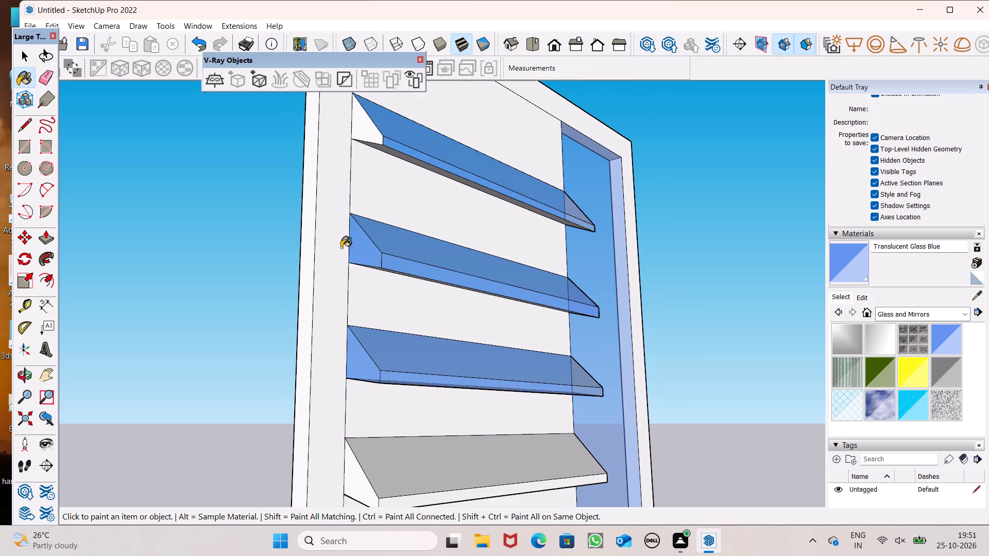
Paint the topmost slat's unpainted end face and the undersides of the top three slats with Translucent Glass Blue.
{"action": "left_click", "coordinate": [366, 131]}
{"action": "middle_click_drag", "start_coordinate": [398, 172], "coordinate": [415, 96]}
{"action": "scroll", "coordinate": [398, 172], "scroll_direction": "up", "scroll_amount": 1}
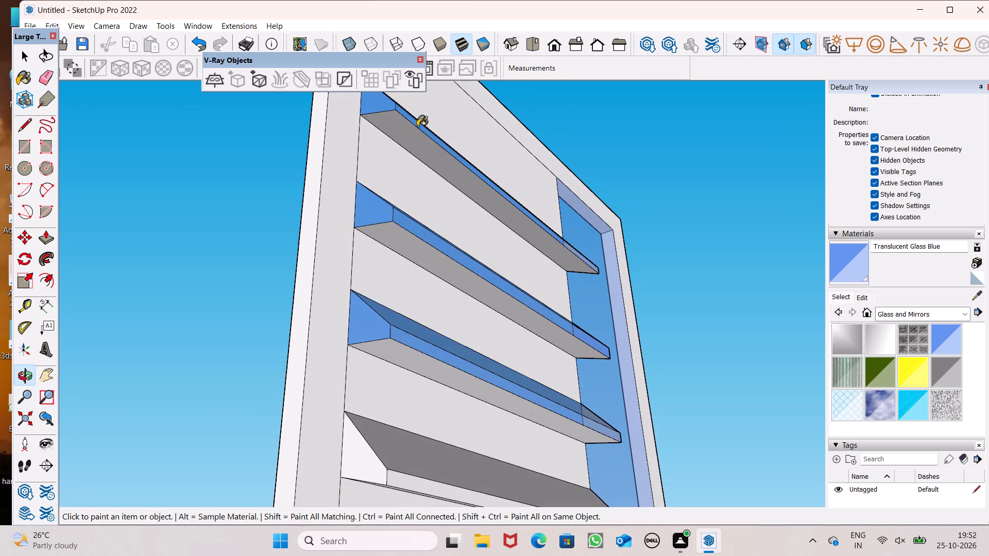
{"action": "left_click", "coordinate": [415, 134]}
{"action": "left_click", "coordinate": [434, 258]}
{"action": "scroll", "coordinate": [434, 254], "scroll_direction": "down", "scroll_amount": 1}
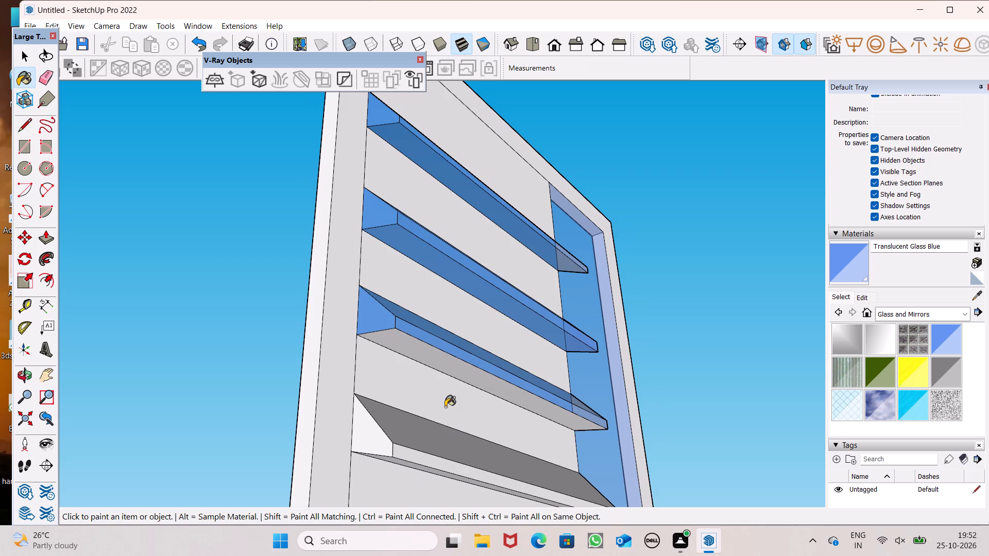
{"action": "left_click", "coordinate": [447, 357]}
Paint the lowest slat's sloped face, front lip, underside and the end face away from the plain panel with Translucent Glass Blue.
{"action": "scroll", "coordinate": [444, 301], "scroll_direction": "down", "scroll_amount": 3}
{"action": "scroll", "coordinate": [444, 450], "scroll_direction": "up", "scroll_amount": 4}
{"action": "left_click", "coordinate": [428, 364]}
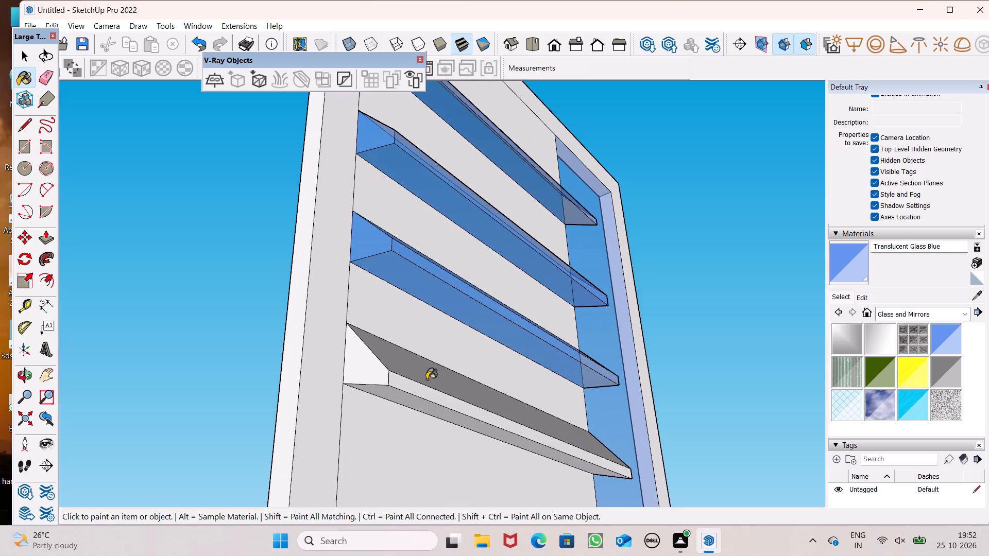
{"action": "left_click", "coordinate": [427, 391]}
{"action": "left_click", "coordinate": [406, 398]}
{"action": "left_click", "coordinate": [363, 370]}
Paint the panel-side end faces of the topmost, third and lowest slats with Translucent Glass Blue.
{"action": "scroll", "coordinate": [319, 349], "scroll_direction": "down", "scroll_amount": 5}
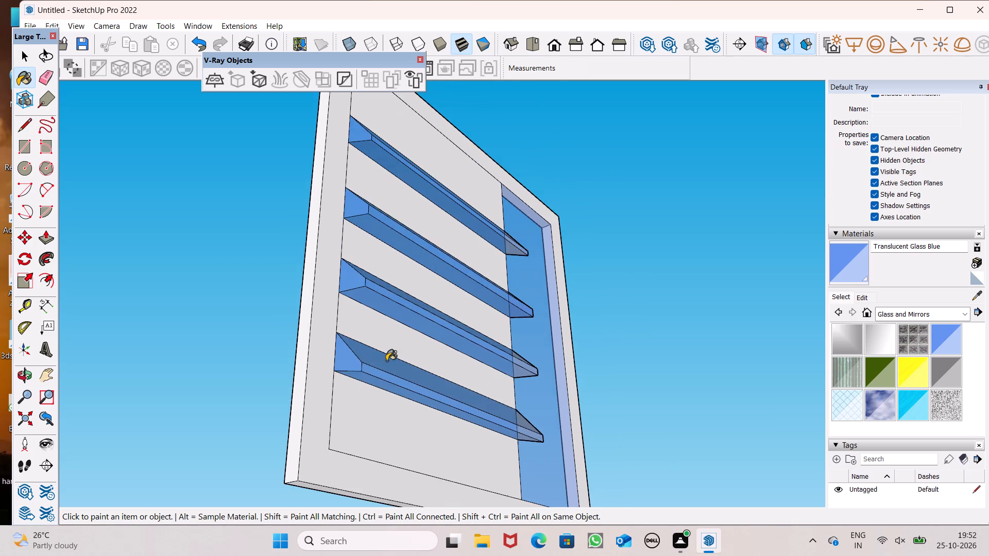
{"action": "middle_click_drag", "start_coordinate": [451, 364], "coordinate": [0, 511]}
{"action": "scroll", "coordinate": [602, 360], "scroll_direction": "up", "scroll_amount": 1}
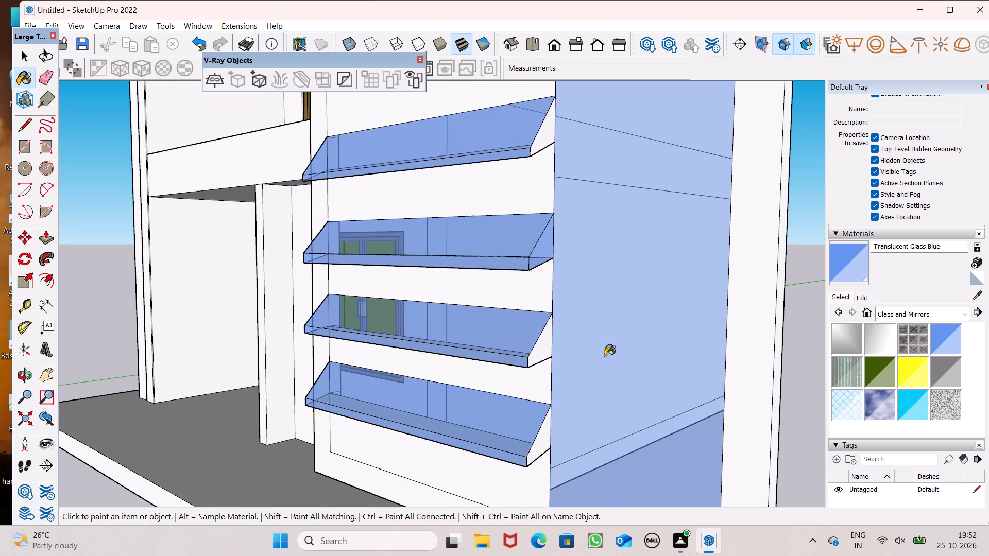
{"action": "left_click", "coordinate": [549, 344]}
{"action": "left_click", "coordinate": [542, 447]}
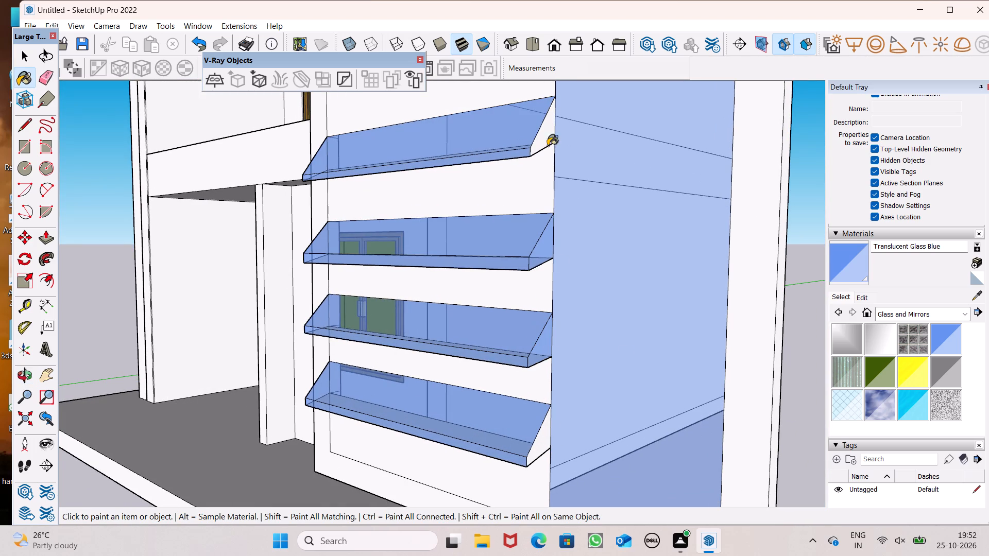
{"action": "left_click", "coordinate": [543, 137]}
Paint the back face of the plain vertical panel, seen from behind the frame, with Translucent Glass Blue.
{"action": "scroll", "coordinate": [555, 209], "scroll_direction": "down", "scroll_amount": 6}
{"action": "middle_click_drag", "start_coordinate": [536, 274], "coordinate": [527, 167]}
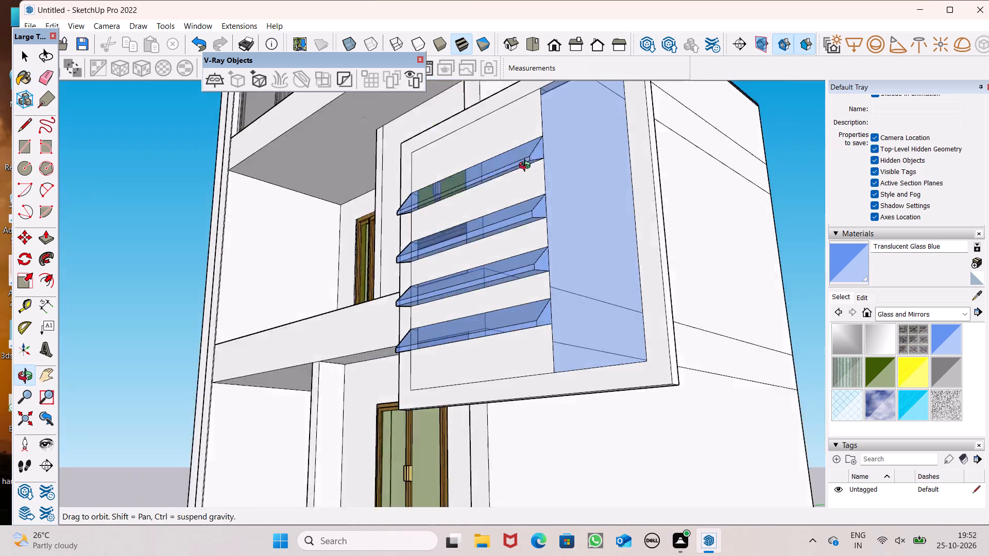
{"action": "middle_click_drag", "start_coordinate": [527, 167], "coordinate": [672, 27]}
{"action": "middle_click_drag", "start_coordinate": [477, 258], "coordinate": [827, 235]}
{"action": "scroll", "coordinate": [348, 352], "scroll_direction": "up", "scroll_amount": 1}
{"action": "middle_click_drag", "start_coordinate": [347, 362], "coordinate": [600, 495]}
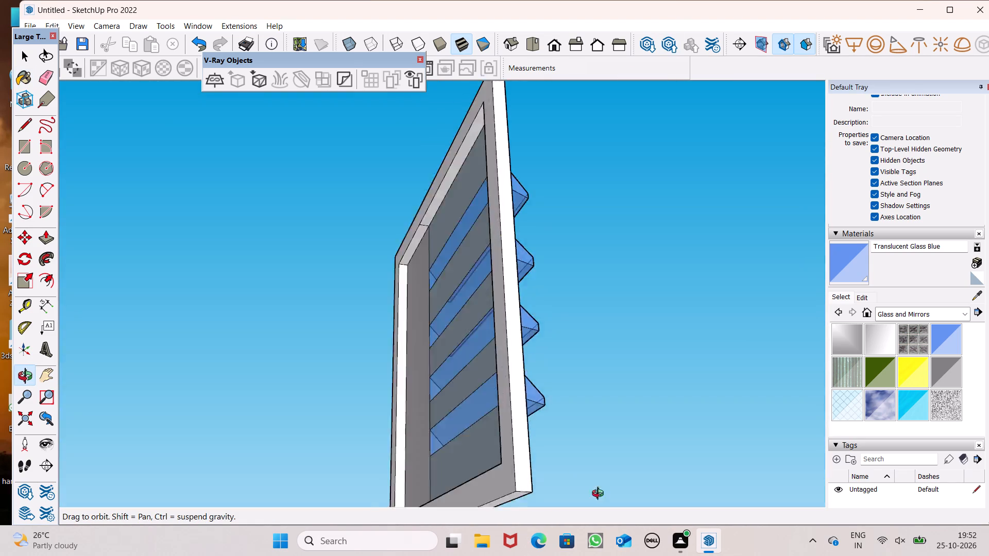
{"action": "middle_click_drag", "start_coordinate": [600, 495], "coordinate": [352, 543]}
{"action": "scroll", "coordinate": [444, 342], "scroll_direction": "down", "scroll_amount": 3}
{"action": "middle_click_drag", "start_coordinate": [445, 381], "coordinate": [313, 471]}
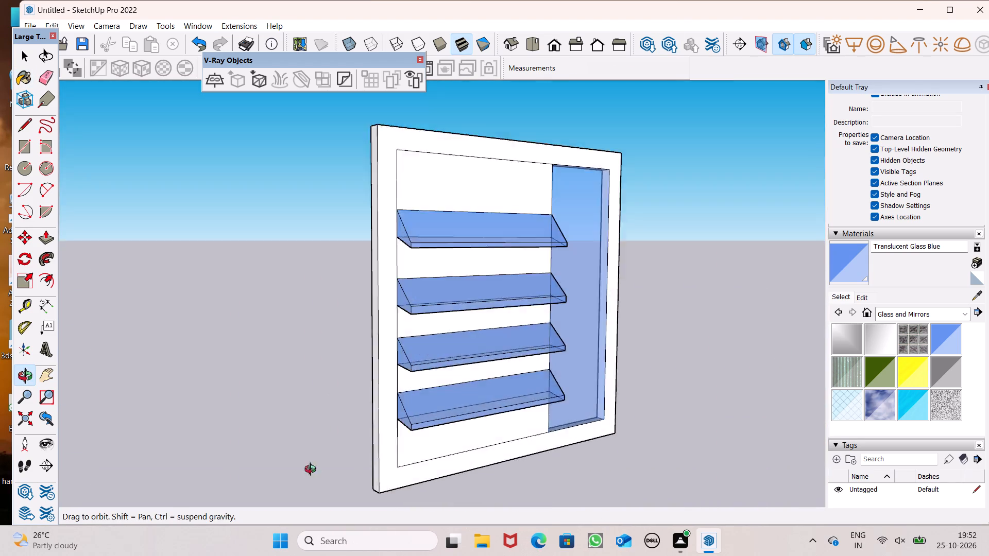
{"action": "middle_click_drag", "start_coordinate": [313, 471], "coordinate": [988, 418]}
{"action": "left_click", "coordinate": [235, 349]}
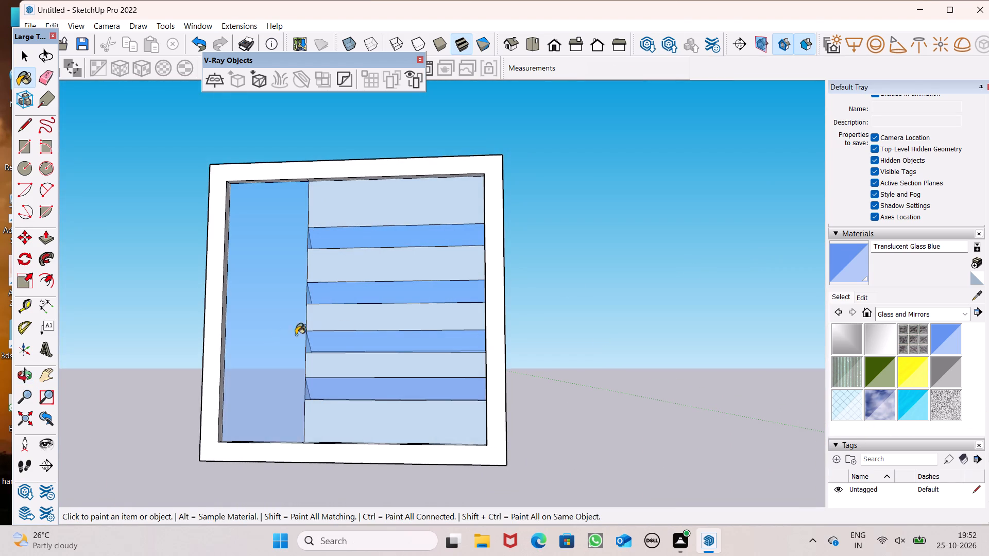
Paint the frame's front face with Color A08 from the Colors collection.
{"action": "scroll", "coordinate": [688, 277], "scroll_direction": "down", "scroll_amount": 3}
{"action": "middle_click_drag", "start_coordinate": [650, 345], "coordinate": [0, 489]}
{"action": "scroll", "coordinate": [422, 344], "scroll_direction": "down", "scroll_amount": 2}
{"action": "middle_click_drag", "start_coordinate": [470, 366], "coordinate": [302, 297]}
{"action": "key", "text": "space"}
{"action": "middle_click_drag", "start_coordinate": [407, 310], "coordinate": [565, 417]}
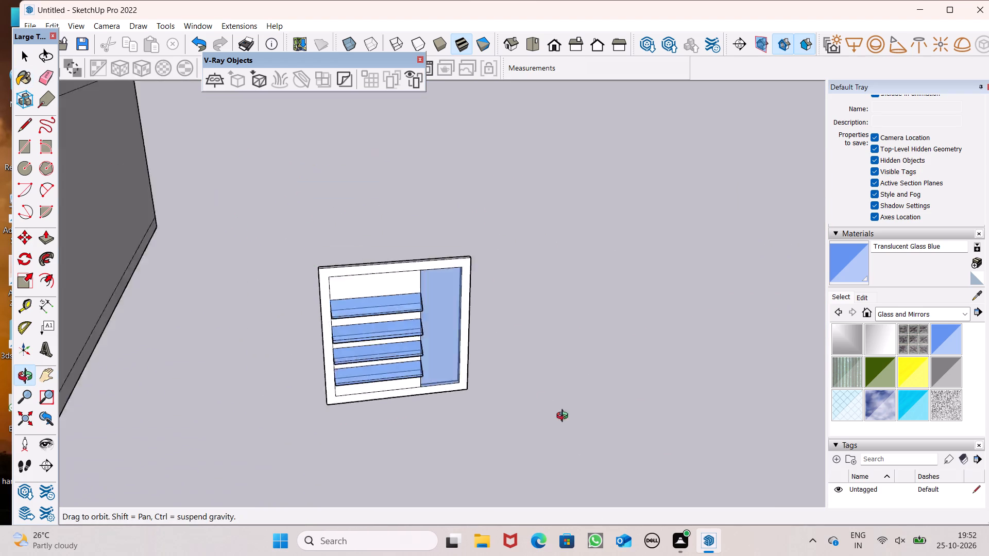
{"action": "middle_click_drag", "start_coordinate": [565, 417], "coordinate": [458, 447]}
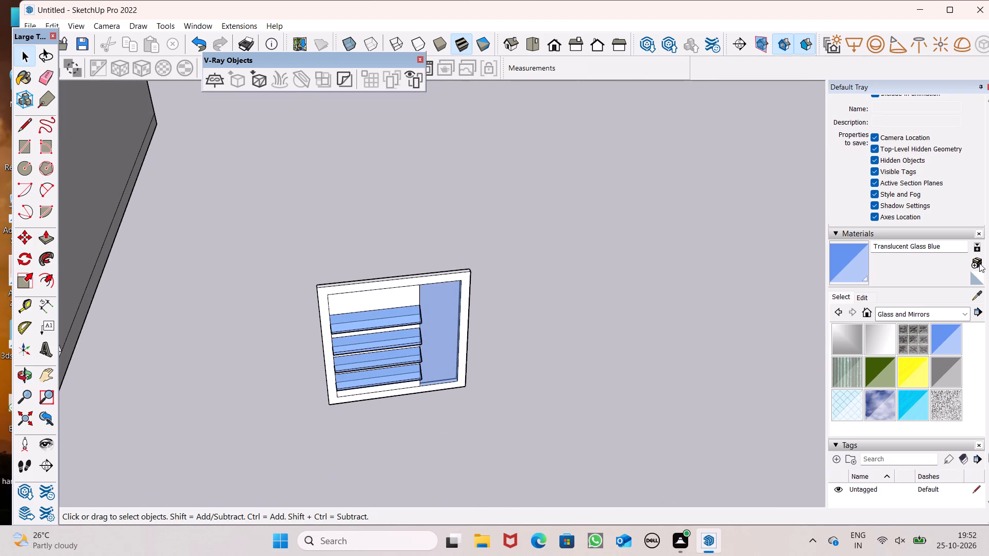
{"action": "left_click", "coordinate": [948, 317]}
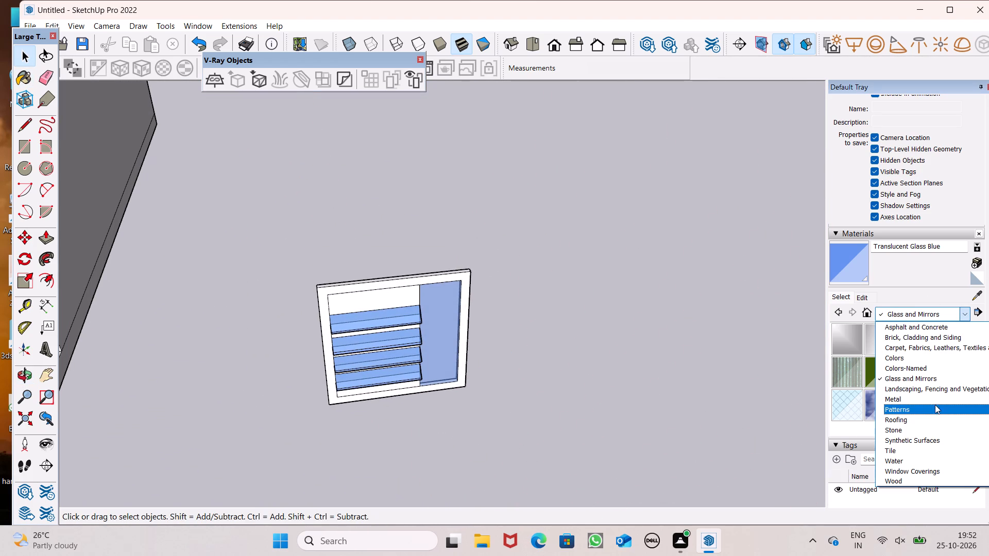
{"action": "left_click", "coordinate": [917, 356]}
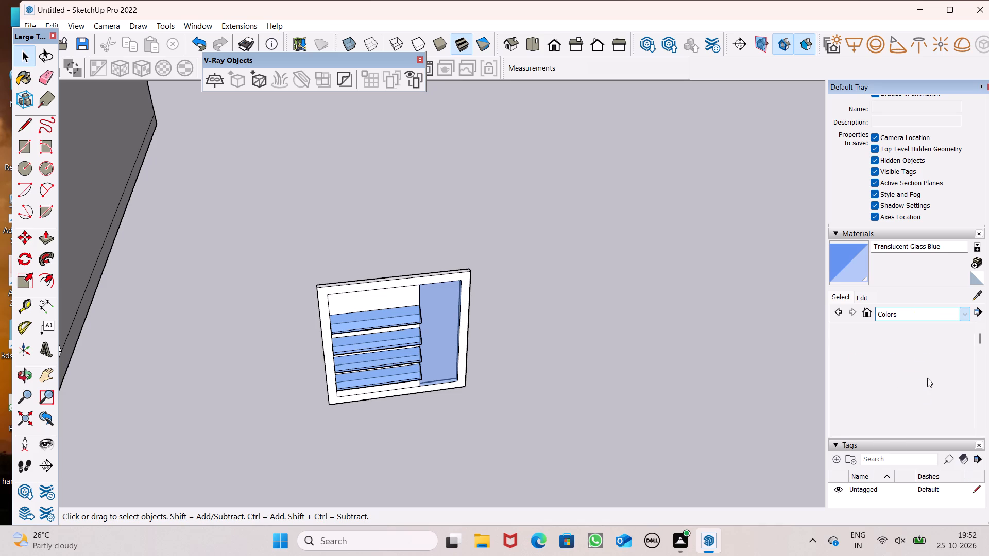
{"action": "left_click", "coordinate": [940, 376]}
{"action": "scroll", "coordinate": [391, 331], "scroll_direction": "up", "scroll_amount": 4}
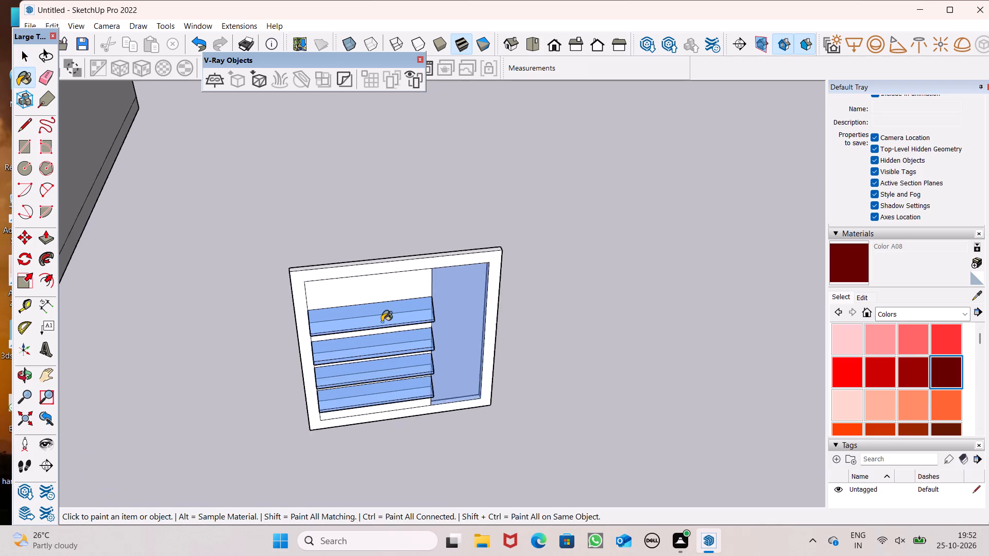
{"action": "scroll", "coordinate": [382, 322], "scroll_direction": "up", "scroll_amount": 2}
{"action": "left_click", "coordinate": [369, 254]}
Paint the frame's outer top face and the outer side face beside the slats with Color A08.
{"action": "middle_click_drag", "start_coordinate": [370, 303], "coordinate": [509, 406]}
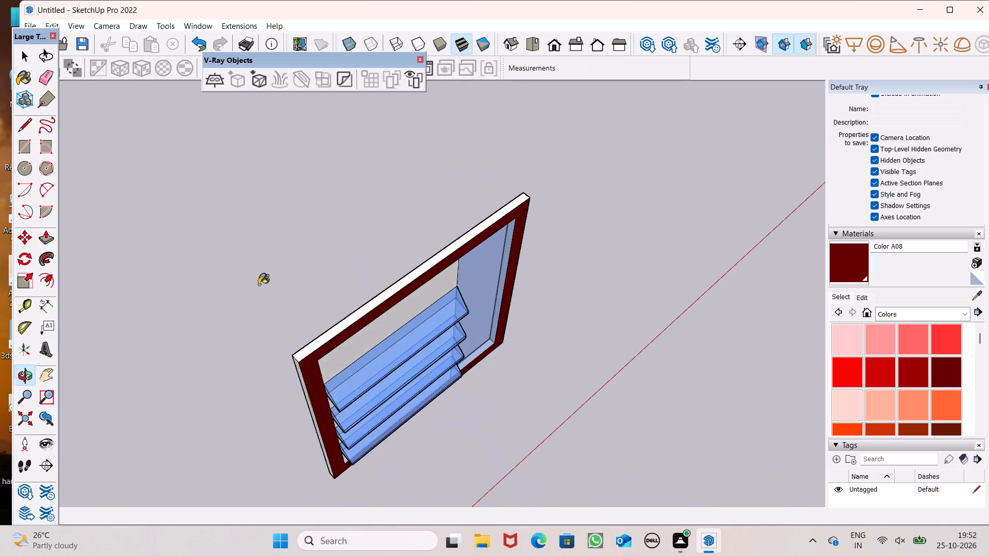
{"action": "scroll", "coordinate": [259, 285], "scroll_direction": "up", "scroll_amount": 5}
{"action": "scroll", "coordinate": [343, 341], "scroll_direction": "down", "scroll_amount": 5}
{"action": "scroll", "coordinate": [450, 394], "scroll_direction": "up", "scroll_amount": 3}
{"action": "scroll", "coordinate": [463, 397], "scroll_direction": "down", "scroll_amount": 5}
{"action": "scroll", "coordinate": [458, 404], "scroll_direction": "up", "scroll_amount": 4}
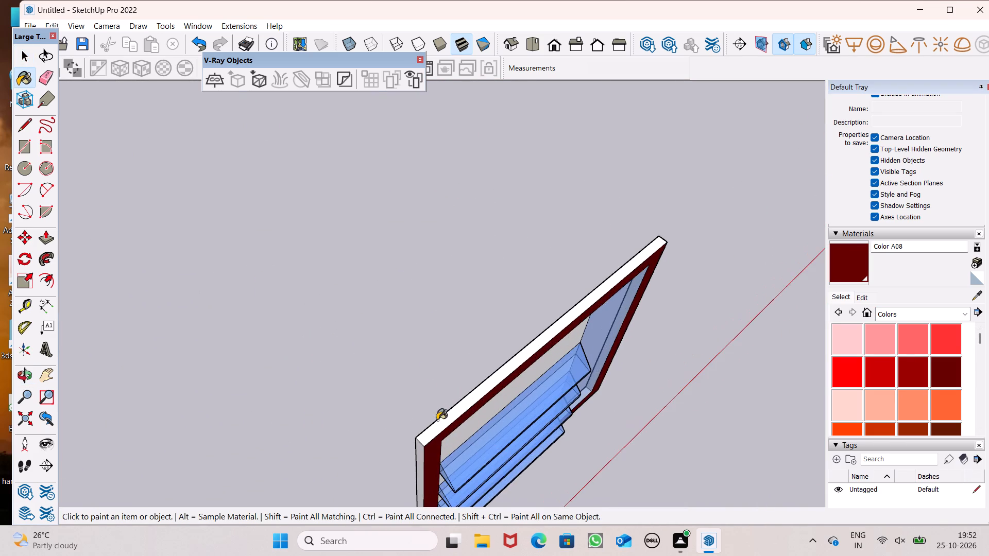
{"action": "left_click", "coordinate": [426, 432]}
{"action": "scroll", "coordinate": [426, 392], "scroll_direction": "down", "scroll_amount": 6}
{"action": "scroll", "coordinate": [402, 455], "scroll_direction": "up", "scroll_amount": 1}
{"action": "middle_click_drag", "start_coordinate": [402, 455], "coordinate": [483, 366]}
{"action": "scroll", "coordinate": [471, 402], "scroll_direction": "up", "scroll_amount": 5}
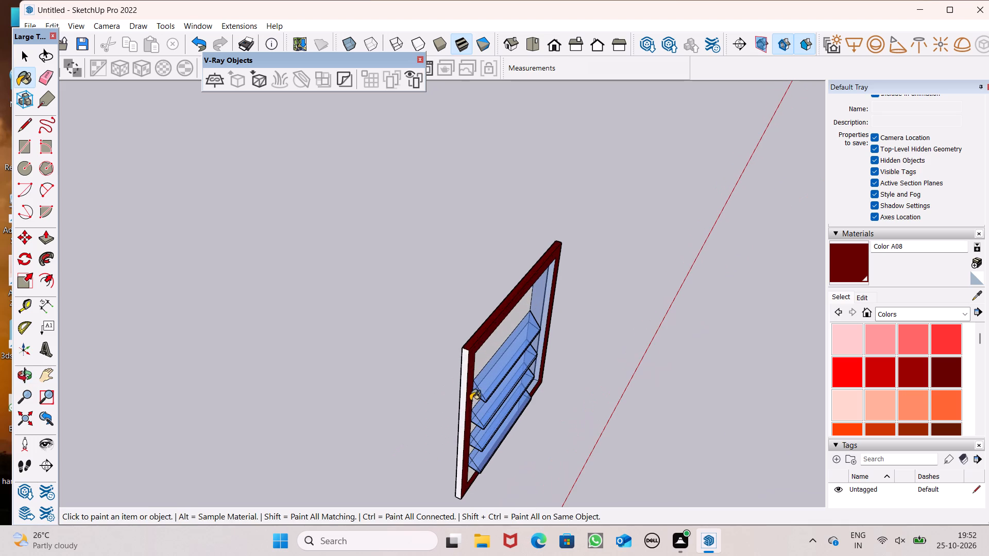
{"action": "left_click", "coordinate": [464, 388]}
Paint the frame's back face with Color A08.
{"action": "scroll", "coordinate": [433, 299], "scroll_direction": "down", "scroll_amount": 5}
{"action": "middle_click_drag", "start_coordinate": [431, 401], "coordinate": [870, 220]}
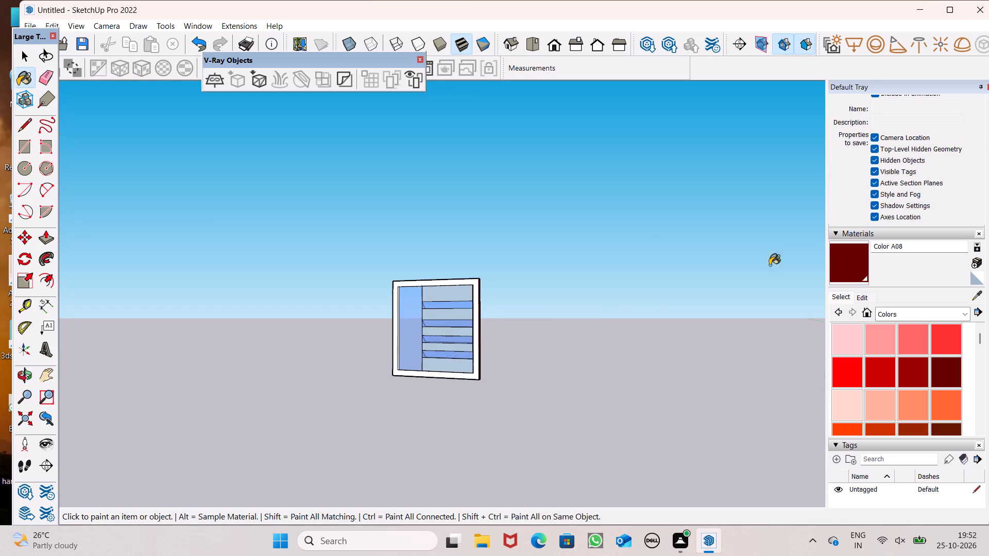
{"action": "scroll", "coordinate": [402, 361], "scroll_direction": "up", "scroll_amount": 8}
{"action": "middle_click", "coordinate": [401, 364]}
{"action": "left_click", "coordinate": [390, 385]}
Paint the panel-side inner jamb, the whole bottom reveal and the jamb piece below the lowest slat with Color A08, from behind.
{"action": "scroll", "coordinate": [391, 385], "scroll_direction": "up", "scroll_amount": 4}
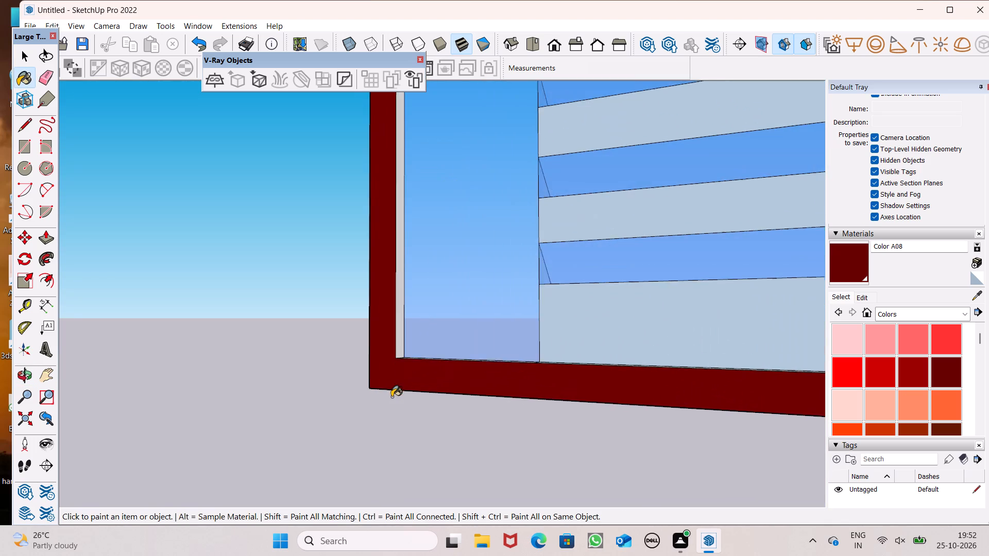
{"action": "scroll", "coordinate": [391, 397], "scroll_direction": "up", "scroll_amount": 10}
{"action": "middle_click_drag", "start_coordinate": [406, 375], "coordinate": [358, 430]}
{"action": "left_click", "coordinate": [433, 265]}
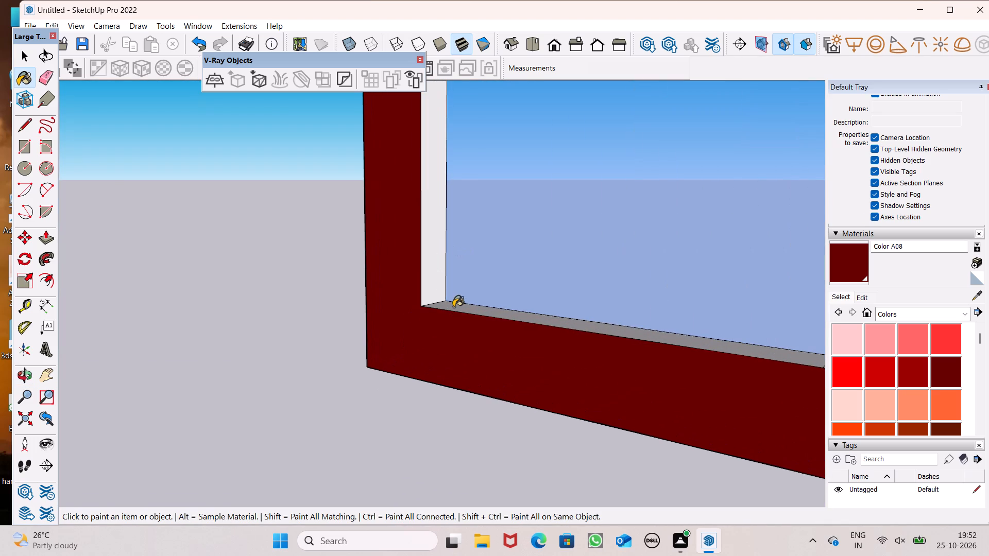
{"action": "left_click", "coordinate": [453, 306]}
{"action": "scroll", "coordinate": [402, 290], "scroll_direction": "down", "scroll_amount": 7}
{"action": "middle_click_drag", "start_coordinate": [366, 320], "coordinate": [705, 404]}
{"action": "scroll", "coordinate": [419, 267], "scroll_direction": "down", "scroll_amount": 3}
{"action": "scroll", "coordinate": [640, 189], "scroll_direction": "up", "scroll_amount": 3}
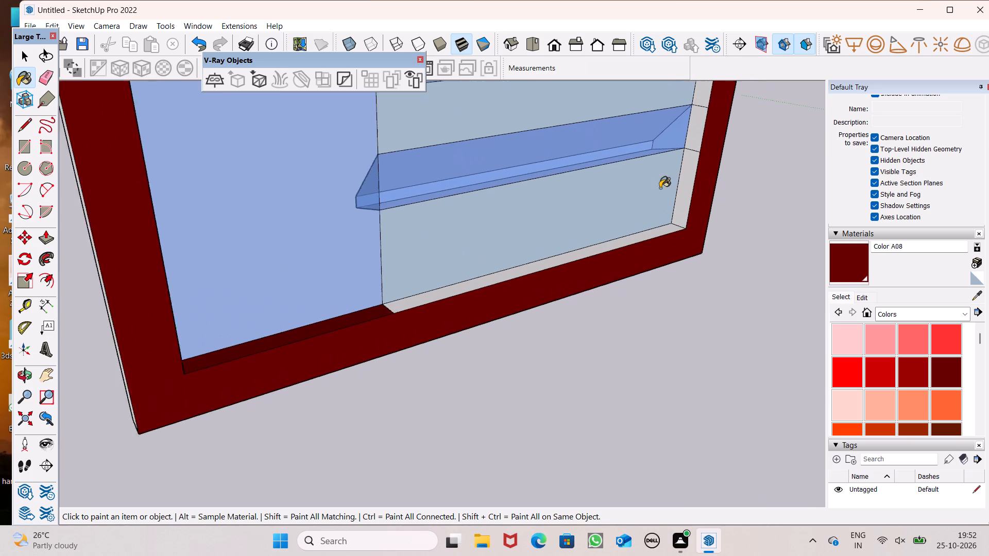
{"action": "scroll", "coordinate": [660, 188], "scroll_direction": "up", "scroll_amount": 2}
{"action": "left_click", "coordinate": [690, 188]}
{"action": "left_click", "coordinate": [655, 239]}
Paint the slat-side inner jamb segments from the lowest slat up to just above the third slat with Color A08.
{"action": "scroll", "coordinate": [639, 258], "scroll_direction": "down", "scroll_amount": 7}
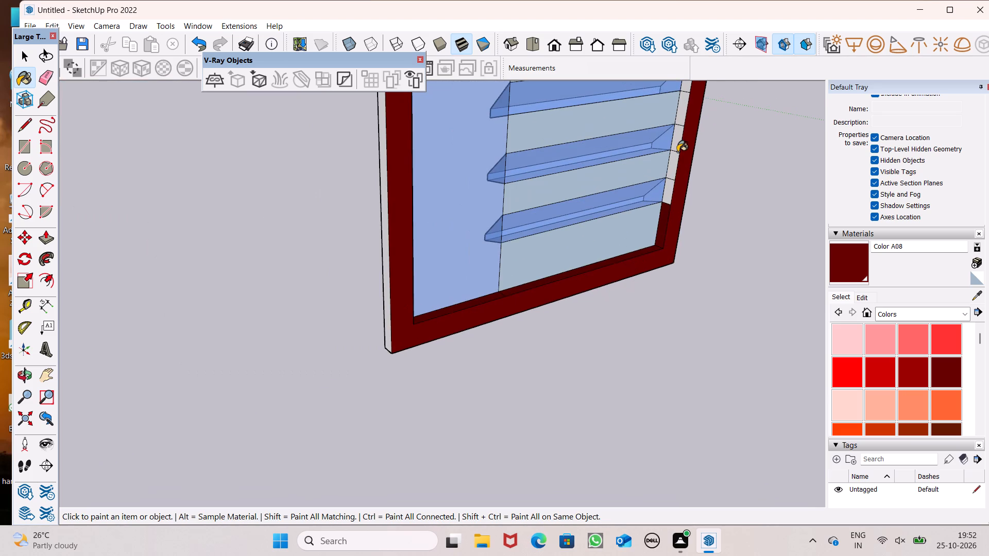
{"action": "left_click", "coordinate": [679, 146]}
{"action": "scroll", "coordinate": [680, 108], "scroll_direction": "up", "scroll_amount": 6}
{"action": "left_click", "coordinate": [680, 108]}
{"action": "scroll", "coordinate": [660, 188], "scroll_direction": "up", "scroll_amount": 4}
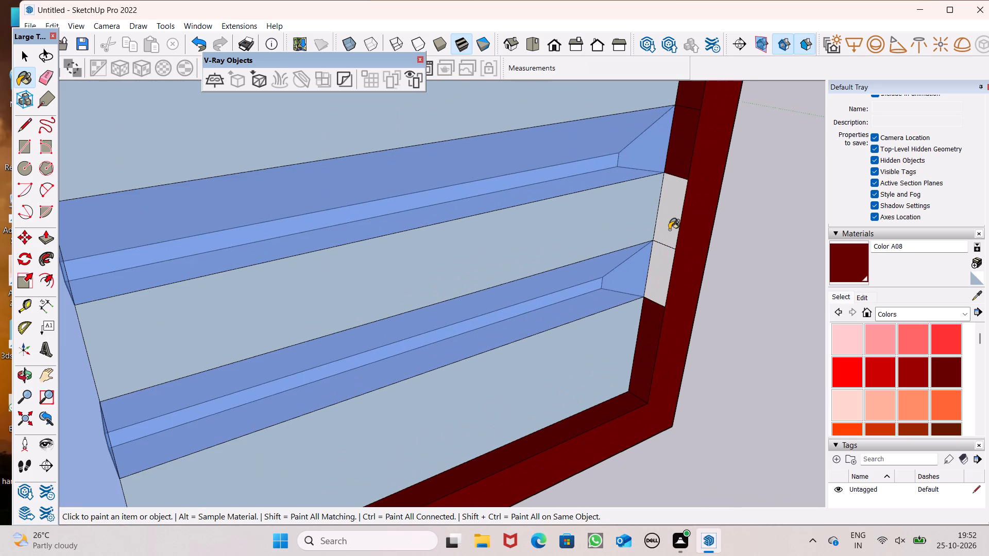
{"action": "left_click", "coordinate": [669, 230]}
{"action": "left_click", "coordinate": [664, 255]}
Paint the remaining slat-side inner jamb segments, from the second slat up to the frame's top, with Color A08.
{"action": "scroll", "coordinate": [635, 322], "scroll_direction": "down", "scroll_amount": 13}
{"action": "scroll", "coordinate": [662, 151], "scroll_direction": "up", "scroll_amount": 6}
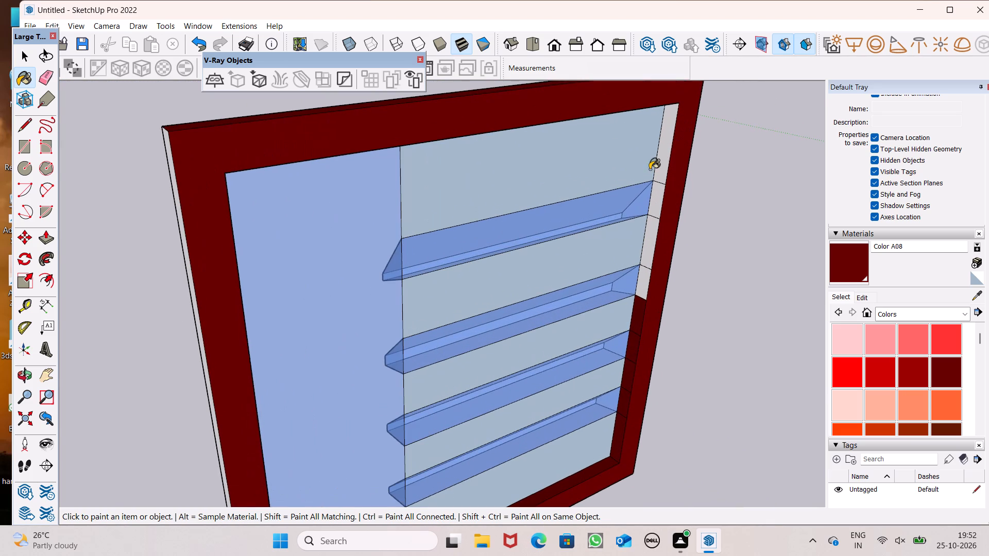
{"action": "left_click", "coordinate": [658, 166]}
{"action": "scroll", "coordinate": [640, 205], "scroll_direction": "up", "scroll_amount": 4}
{"action": "left_click", "coordinate": [661, 199]}
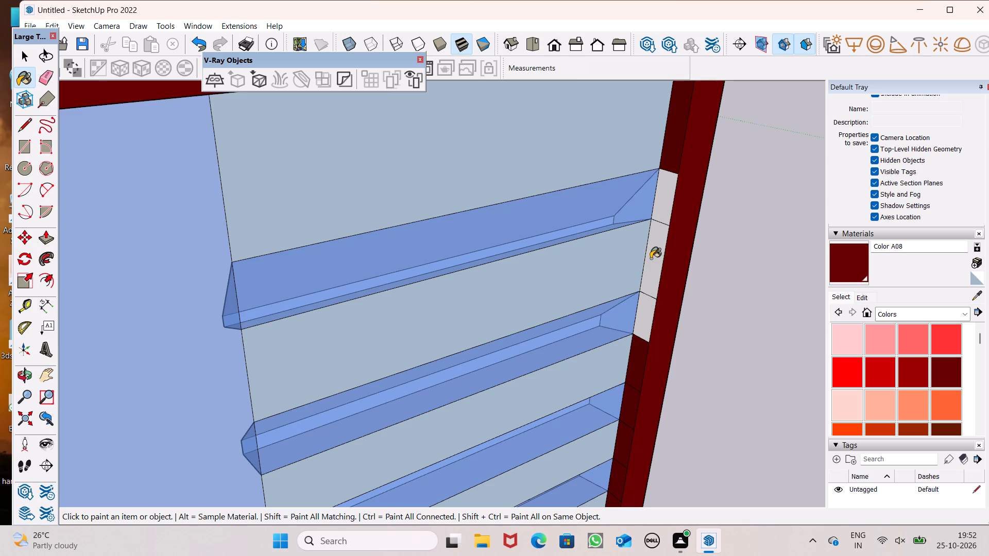
{"action": "left_click", "coordinate": [652, 257]}
{"action": "scroll", "coordinate": [655, 258], "scroll_direction": "down", "scroll_amount": 1}
{"action": "left_click", "coordinate": [646, 312]}
Paint both parts of the inner top reveal, above the slats and above the plain panel, with Color A08.
{"action": "scroll", "coordinate": [656, 211], "scroll_direction": "down", "scroll_amount": 8}
{"action": "middle_click_drag", "start_coordinate": [644, 208], "coordinate": [575, 165]}
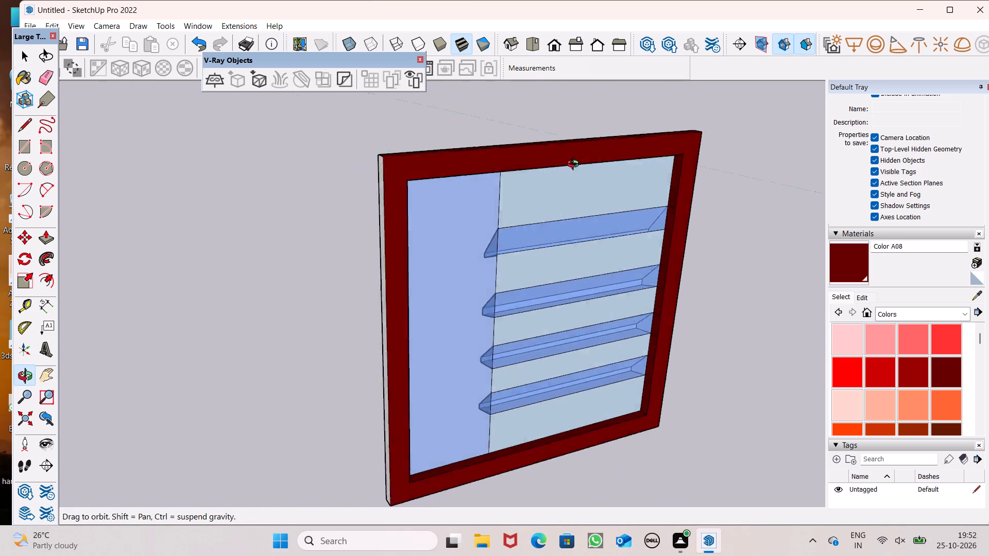
{"action": "middle_click_drag", "start_coordinate": [575, 165], "coordinate": [531, 0]}
{"action": "scroll", "coordinate": [516, 85], "scroll_direction": "up", "scroll_amount": 7}
{"action": "left_click_drag", "start_coordinate": [428, 184], "coordinate": [415, 182]}
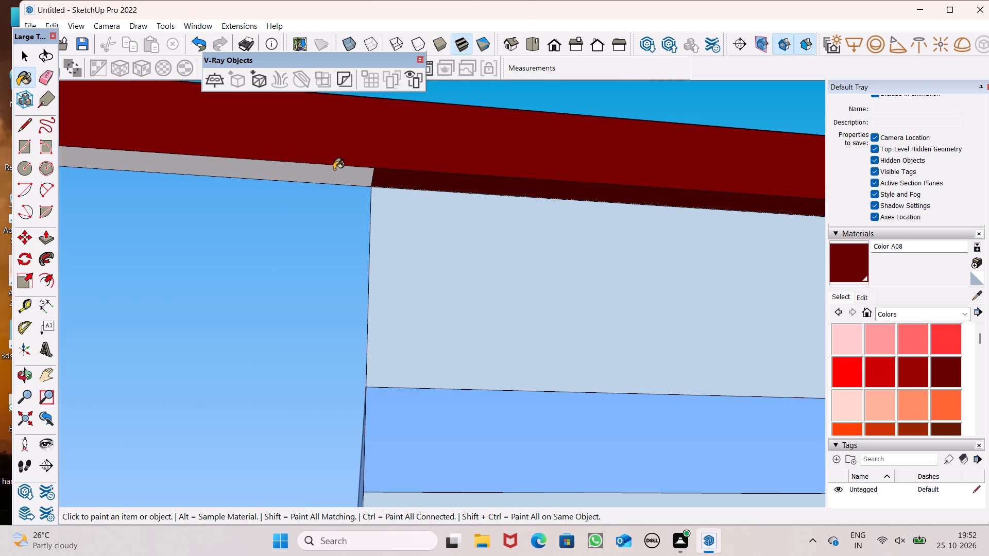
{"action": "left_click", "coordinate": [331, 162]}
{"action": "left_click", "coordinate": [353, 178]}
Paint the frame's outer side face next to the plain panel with Color A08.
{"action": "scroll", "coordinate": [481, 215], "scroll_direction": "down", "scroll_amount": 13}
{"action": "middle_click_drag", "start_coordinate": [130, 231], "coordinate": [531, 276]}
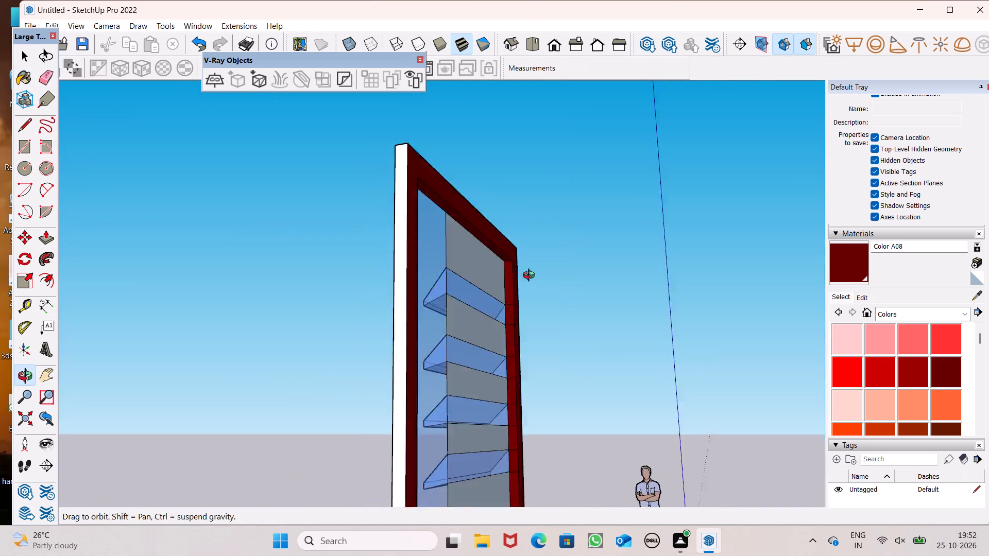
{"action": "middle_click_drag", "start_coordinate": [531, 276], "coordinate": [568, 280]}
{"action": "left_click", "coordinate": [462, 240]}
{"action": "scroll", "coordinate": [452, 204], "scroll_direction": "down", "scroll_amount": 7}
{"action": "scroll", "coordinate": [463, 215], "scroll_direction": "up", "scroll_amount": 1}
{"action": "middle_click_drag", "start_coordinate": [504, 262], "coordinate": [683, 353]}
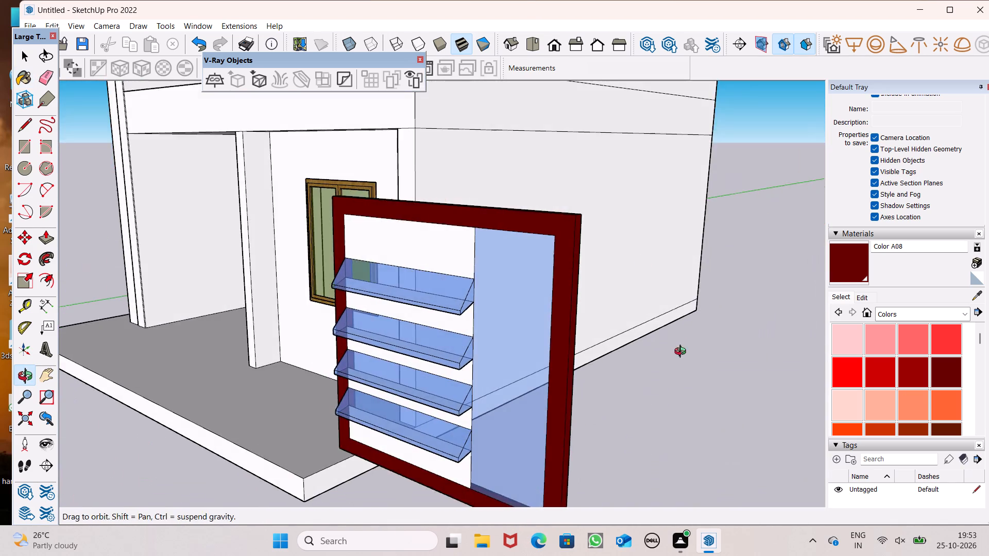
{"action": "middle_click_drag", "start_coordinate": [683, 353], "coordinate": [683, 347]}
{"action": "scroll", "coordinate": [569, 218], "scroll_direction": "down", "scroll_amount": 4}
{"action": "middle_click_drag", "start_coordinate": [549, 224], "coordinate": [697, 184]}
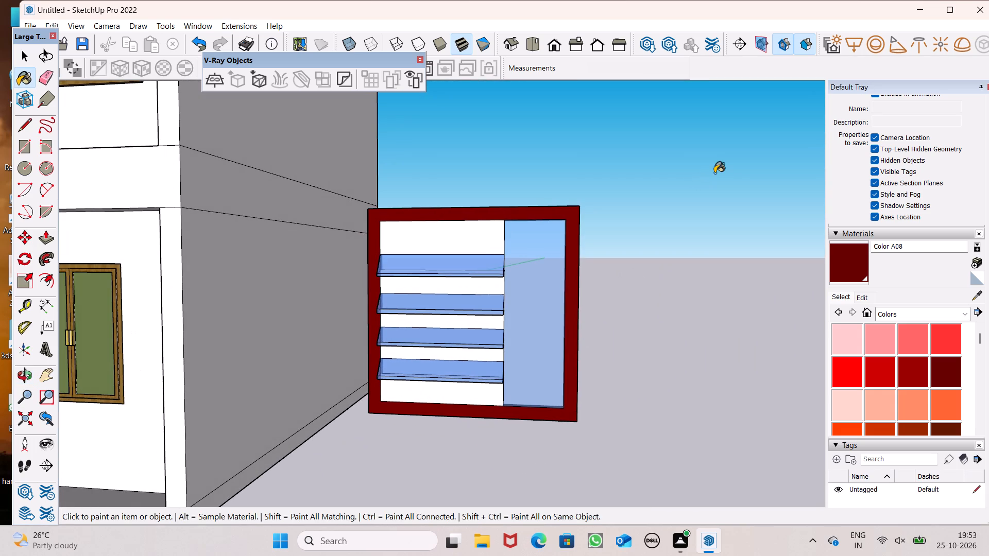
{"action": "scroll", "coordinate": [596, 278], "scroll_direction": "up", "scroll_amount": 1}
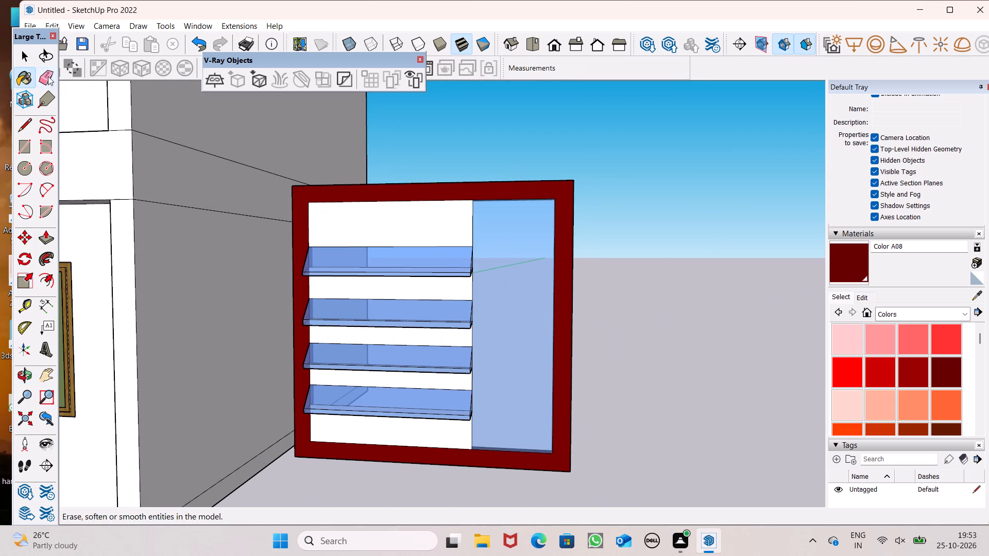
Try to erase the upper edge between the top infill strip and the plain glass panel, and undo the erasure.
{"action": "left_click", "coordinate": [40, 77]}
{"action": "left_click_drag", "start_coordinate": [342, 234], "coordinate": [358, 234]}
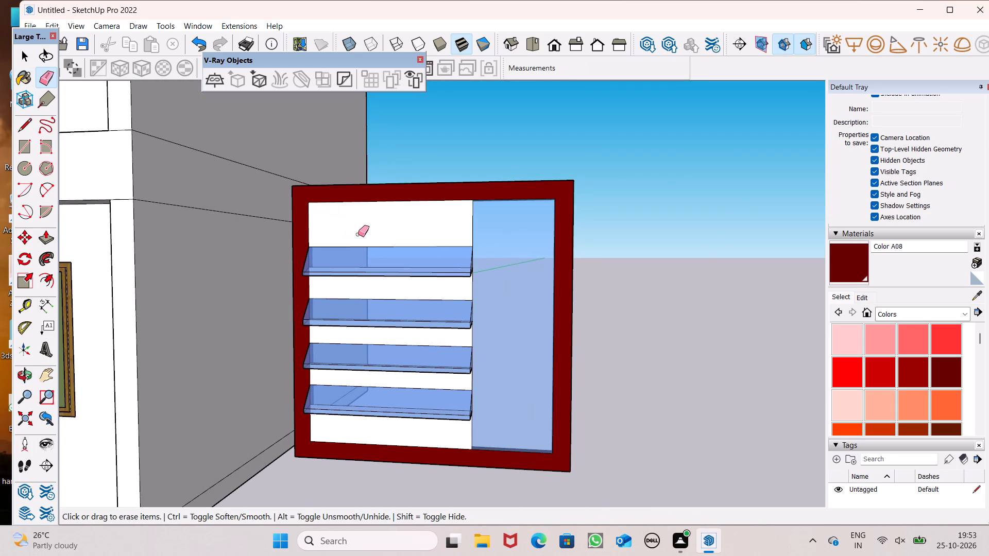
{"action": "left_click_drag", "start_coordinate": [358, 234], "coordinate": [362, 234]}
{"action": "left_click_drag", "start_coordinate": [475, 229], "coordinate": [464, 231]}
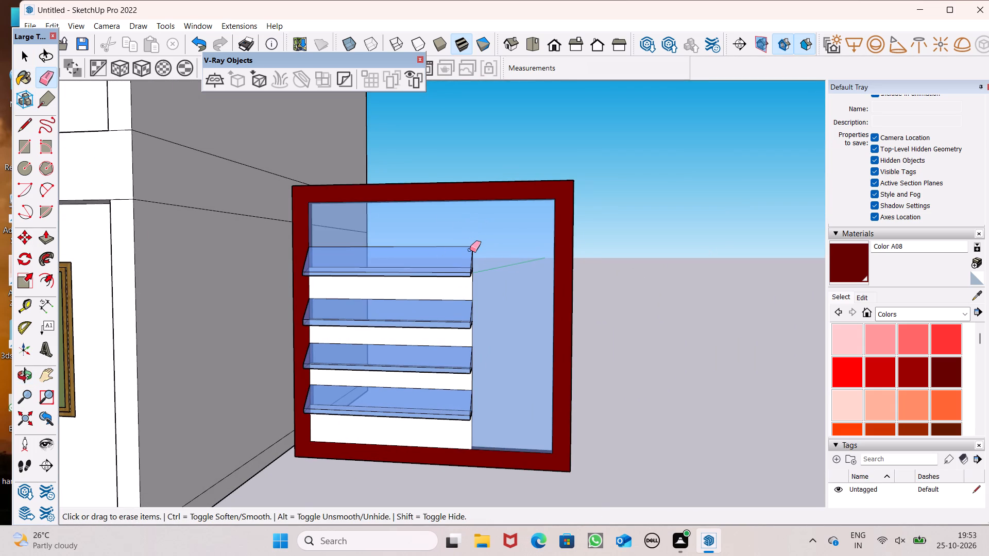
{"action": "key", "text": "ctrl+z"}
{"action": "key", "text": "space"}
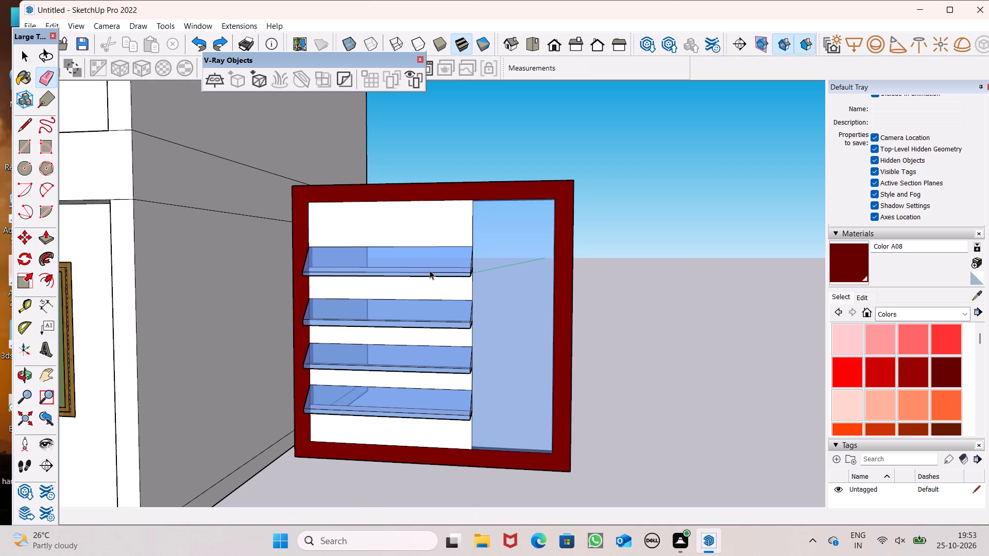
Push/Pull the infill strip above the top slat outward 1 1/16" from the back, flush with the frame's back face.
{"action": "scroll", "coordinate": [430, 270], "scroll_direction": "down", "scroll_amount": 4}
{"action": "middle_click_drag", "start_coordinate": [443, 299], "coordinate": [3, 365]}
{"action": "middle_click_drag", "start_coordinate": [542, 322], "coordinate": [163, 326]}
{"action": "scroll", "coordinate": [165, 337], "scroll_direction": "up", "scroll_amount": 1}
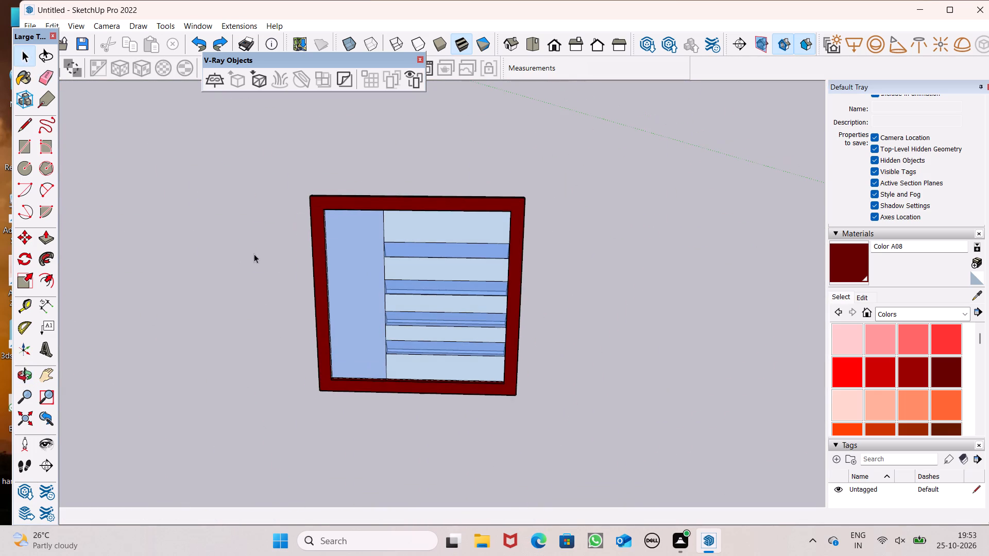
{"action": "scroll", "coordinate": [445, 234], "scroll_direction": "up", "scroll_amount": 1}
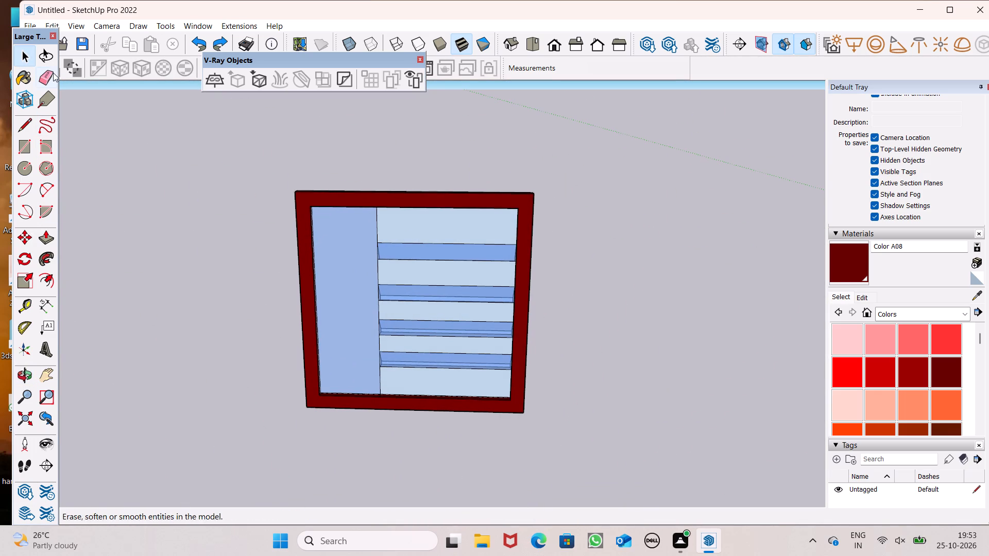
{"action": "left_click", "coordinate": [44, 238]}
{"action": "middle_click_drag", "start_coordinate": [374, 294], "coordinate": [409, 341]}
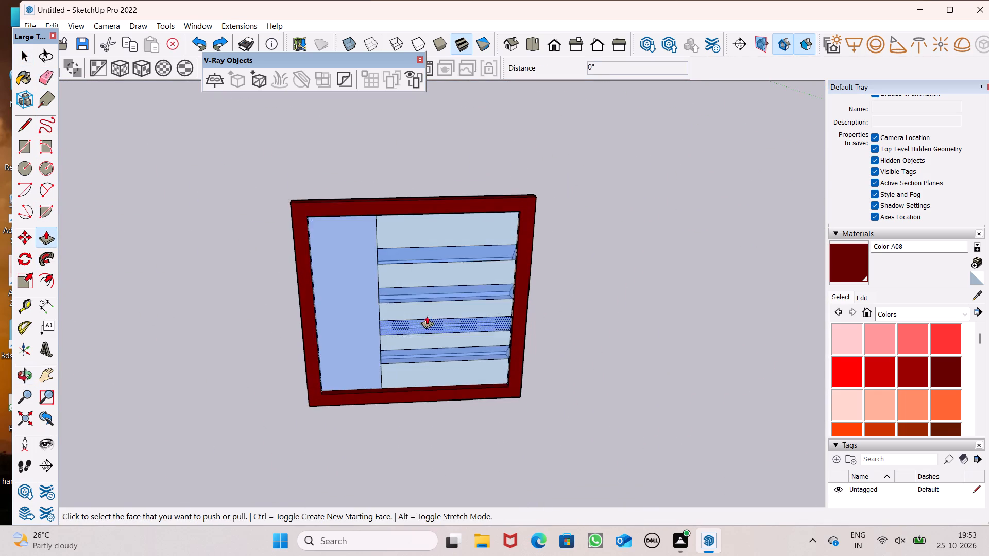
{"action": "scroll", "coordinate": [410, 266], "scroll_direction": "up", "scroll_amount": 6}
{"action": "middle_click_drag", "start_coordinate": [692, 258], "coordinate": [720, 337]}
{"action": "scroll", "coordinate": [598, 208], "scroll_direction": "up", "scroll_amount": 6}
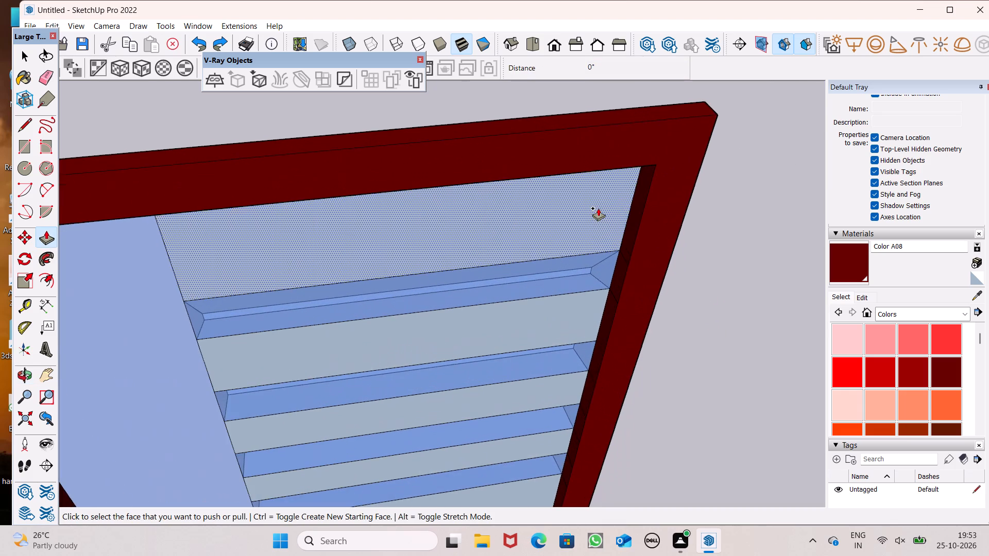
{"action": "left_click_drag", "start_coordinate": [607, 230], "coordinate": [649, 212]}
{"action": "scroll", "coordinate": [649, 204], "scroll_direction": "down", "scroll_amount": 6}
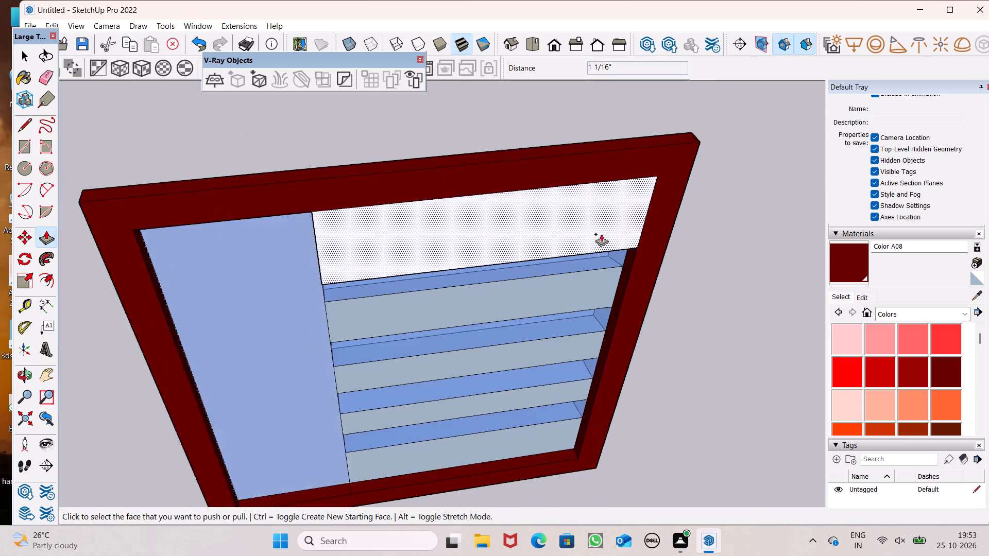
Push the front face of the strip above the top slat back 1 1/16" to cut an opening through the frame.
{"action": "middle_click_drag", "start_coordinate": [210, 351], "coordinate": [817, 294]}
{"action": "middle_click_drag", "start_coordinate": [586, 328], "coordinate": [764, 288]}
{"action": "key", "text": "space"}
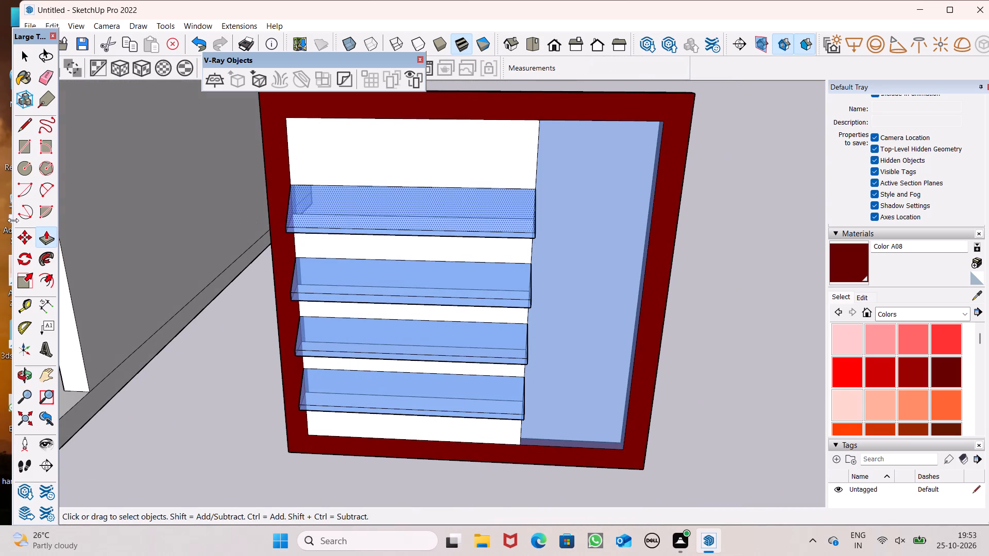
{"action": "left_click", "coordinate": [45, 243]}
{"action": "left_click_drag", "start_coordinate": [310, 181], "coordinate": [388, 143]}
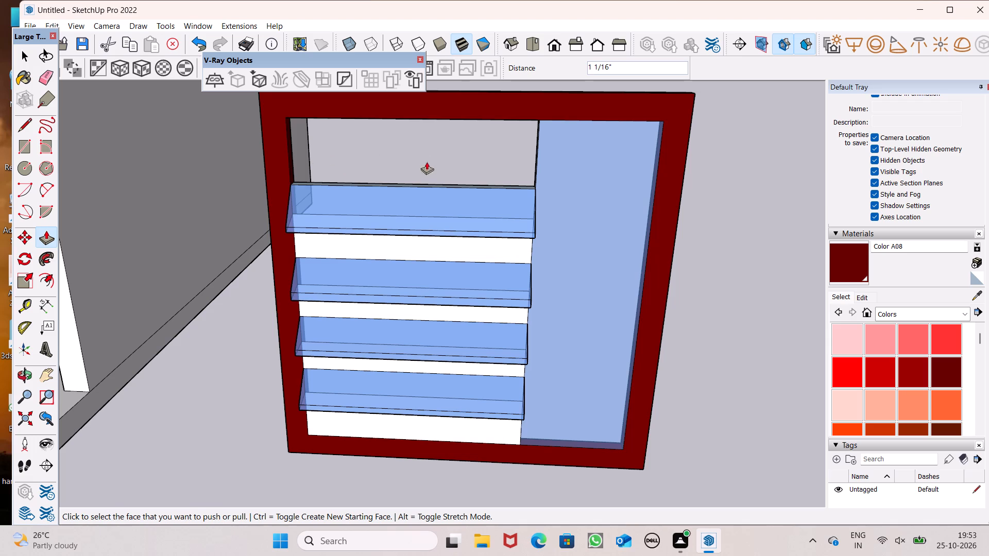
Push/Pull the infill strip between the top two slats outward from the back to the frame's back face.
{"action": "middle_click_drag", "start_coordinate": [427, 163], "coordinate": [0, 255]}
{"action": "scroll", "coordinate": [309, 306], "scroll_direction": "down", "scroll_amount": 2}
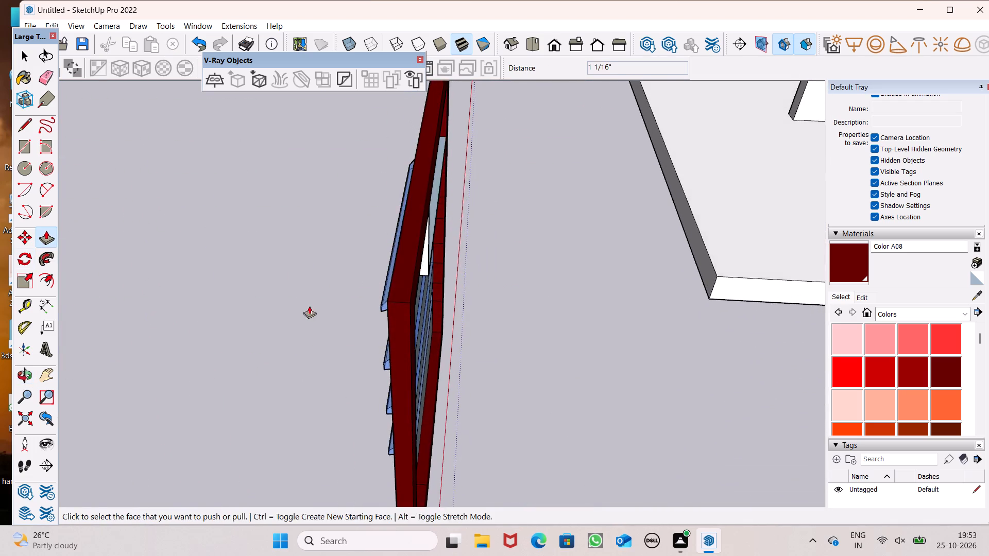
{"action": "scroll", "coordinate": [309, 306], "scroll_direction": "down", "scroll_amount": 1}
{"action": "middle_click_drag", "start_coordinate": [300, 337], "coordinate": [13, 303]}
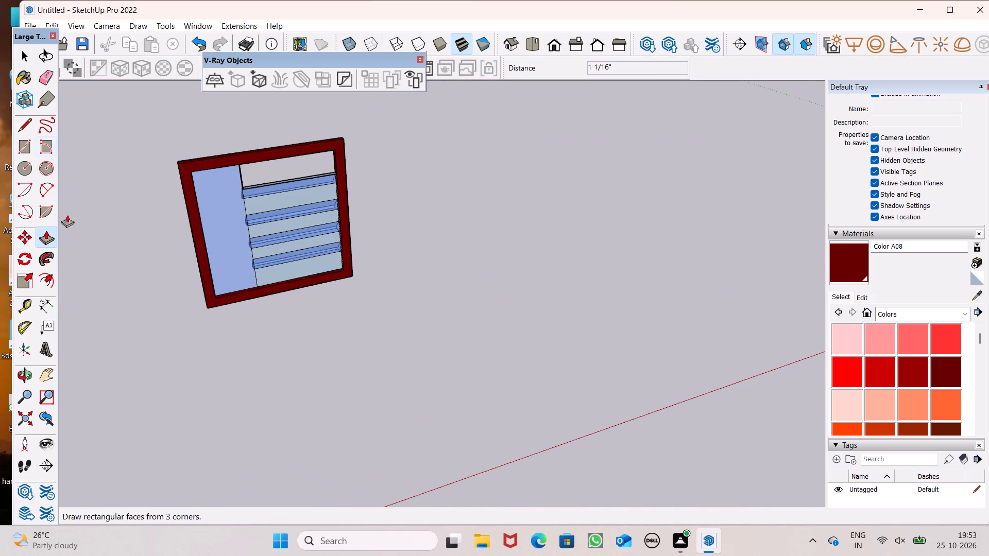
{"action": "scroll", "coordinate": [274, 235], "scroll_direction": "up", "scroll_amount": 6}
{"action": "middle_click_drag", "start_coordinate": [364, 198], "coordinate": [474, 255]}
{"action": "scroll", "coordinate": [474, 257], "scroll_direction": "up", "scroll_amount": 2}
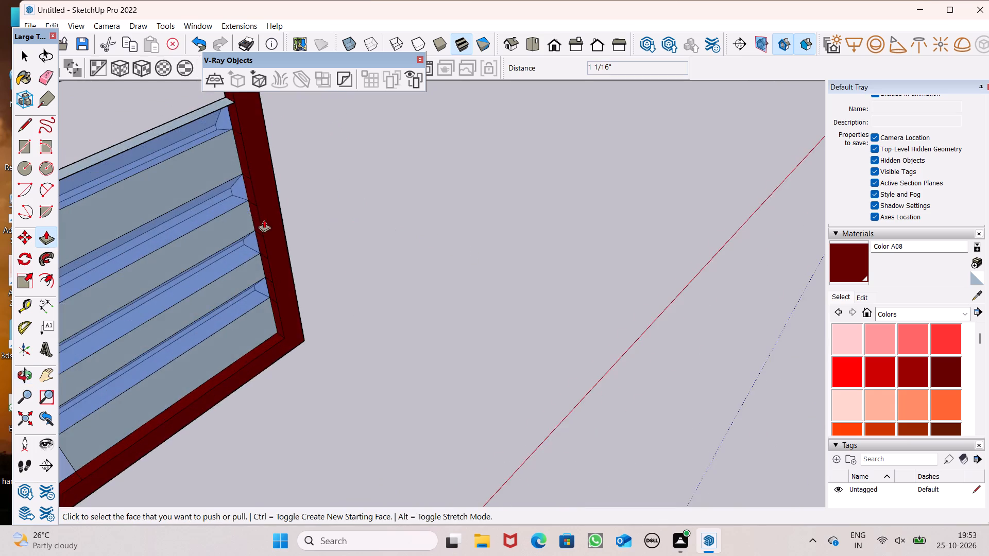
{"action": "scroll", "coordinate": [264, 220], "scroll_direction": "up", "scroll_amount": 2}
{"action": "scroll", "coordinate": [303, 224], "scroll_direction": "down", "scroll_amount": 6}
{"action": "scroll", "coordinate": [253, 192], "scroll_direction": "up", "scroll_amount": 7}
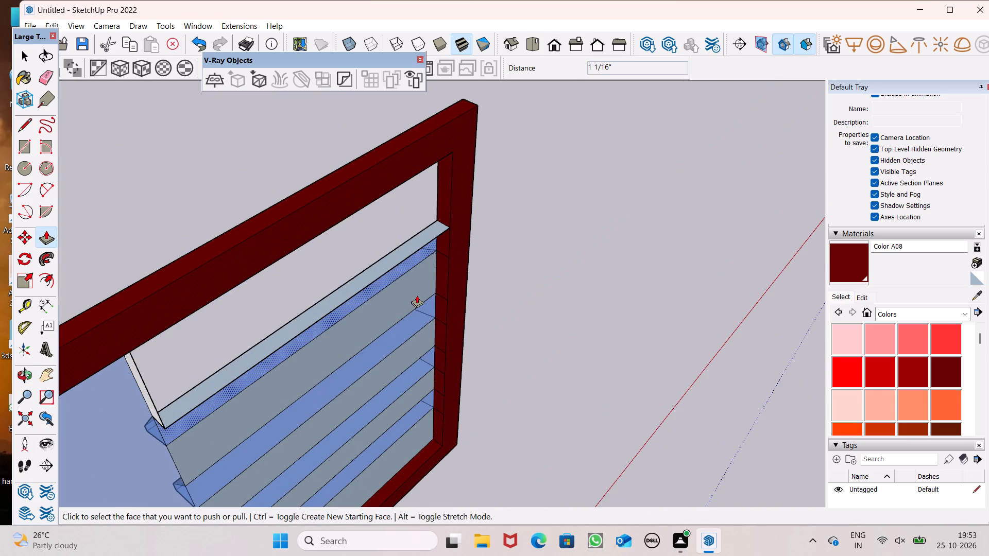
{"action": "left_click_drag", "start_coordinate": [417, 295], "coordinate": [453, 263], "text": "ctrl"}
{"action": "scroll", "coordinate": [450, 264], "scroll_direction": "down", "scroll_amount": 3}
{"action": "middle_click_drag", "start_coordinate": [417, 326], "coordinate": [348, 270]}
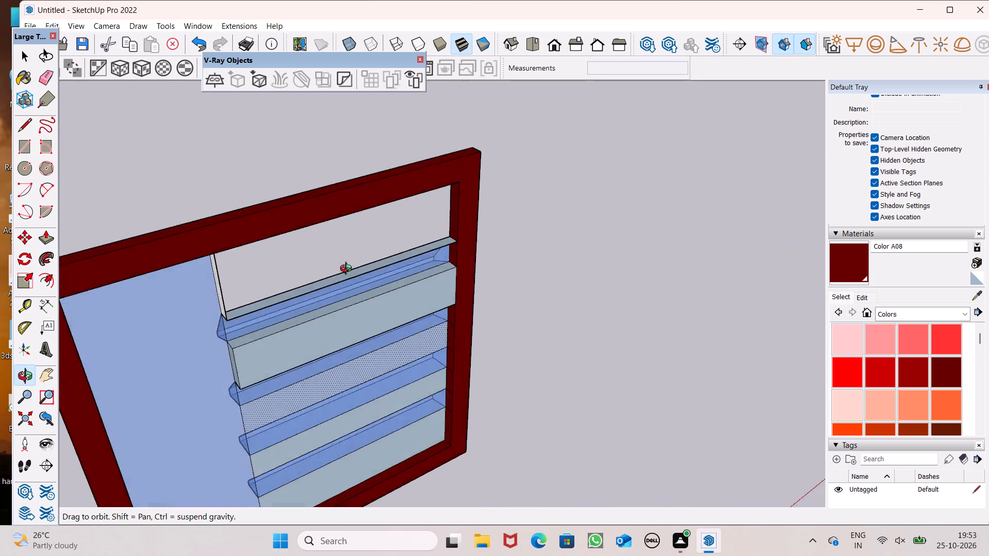
{"action": "middle_click_drag", "start_coordinate": [348, 270], "coordinate": [549, 191]}
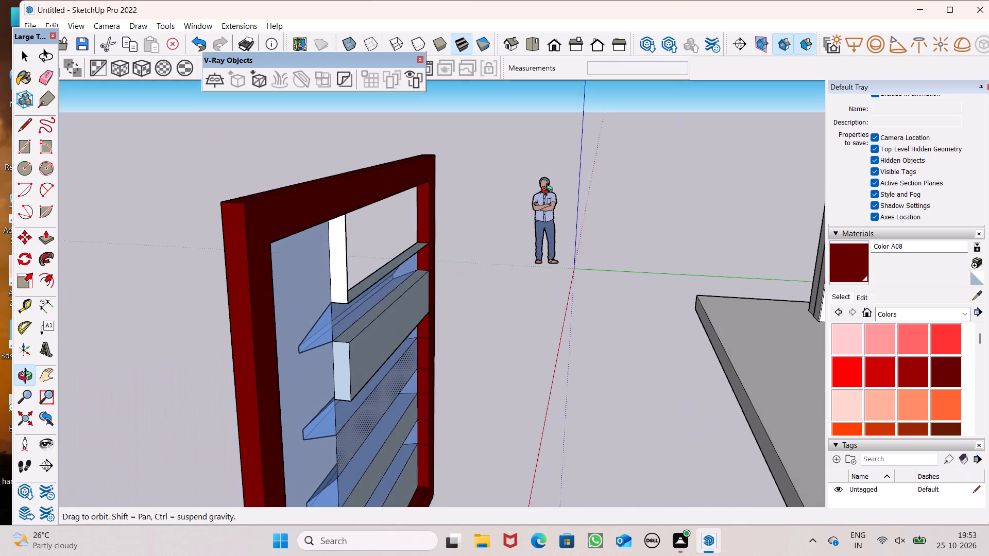
{"action": "middle_click_drag", "start_coordinate": [549, 191], "coordinate": [550, 197]}
{"action": "middle_click_drag", "start_coordinate": [390, 354], "coordinate": [152, 303]}
{"action": "scroll", "coordinate": [236, 355], "scroll_direction": "up", "scroll_amount": 1}
{"action": "key", "text": "space"}
Erase the leftover edges and faces projecting beside and below the opening above the top slat.
{"action": "scroll", "coordinate": [253, 277], "scroll_direction": "up", "scroll_amount": 2}
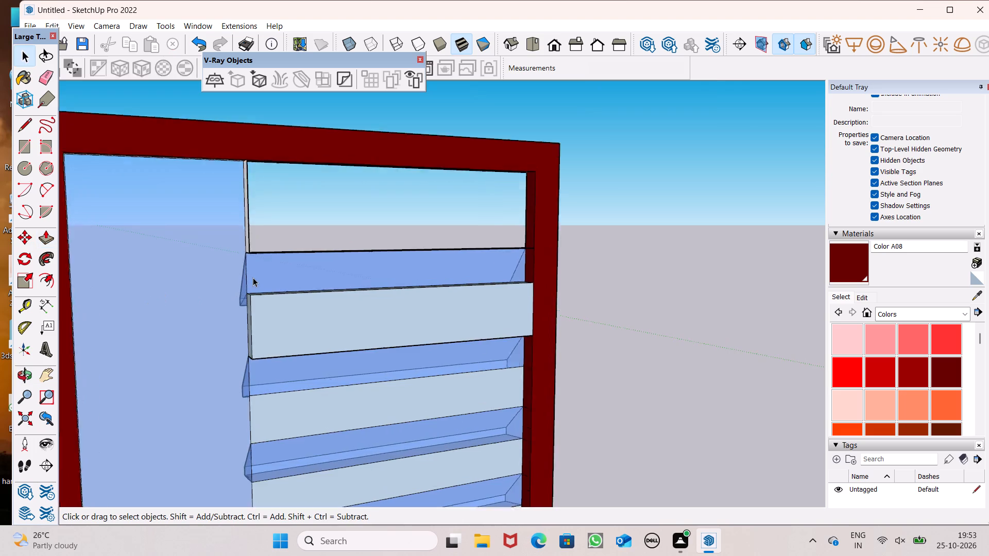
{"action": "scroll", "coordinate": [253, 277], "scroll_direction": "up", "scroll_amount": 6}
{"action": "middle_click_drag", "start_coordinate": [280, 295], "coordinate": [465, 308]}
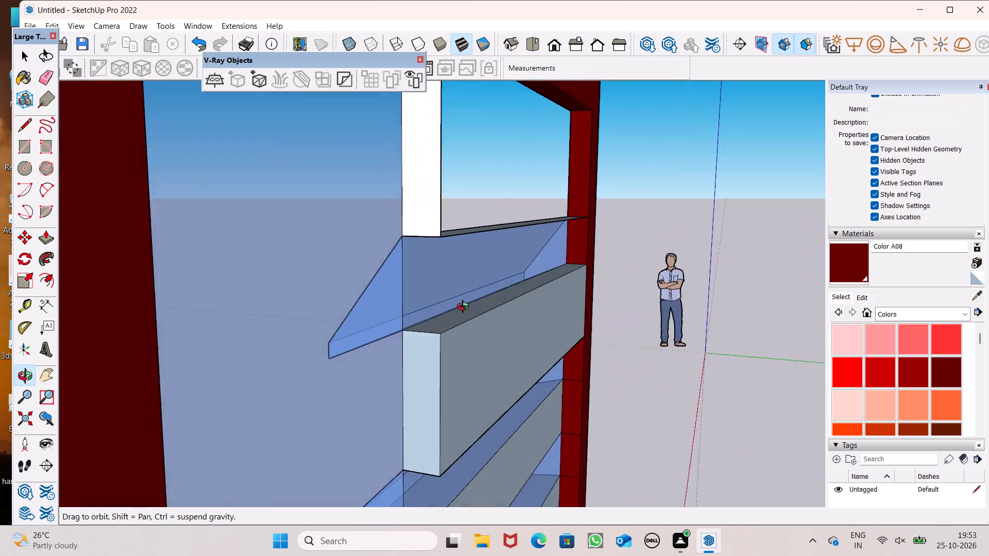
{"action": "middle_click_drag", "start_coordinate": [465, 308], "coordinate": [434, 315]}
{"action": "scroll", "coordinate": [388, 284], "scroll_direction": "down", "scroll_amount": 4}
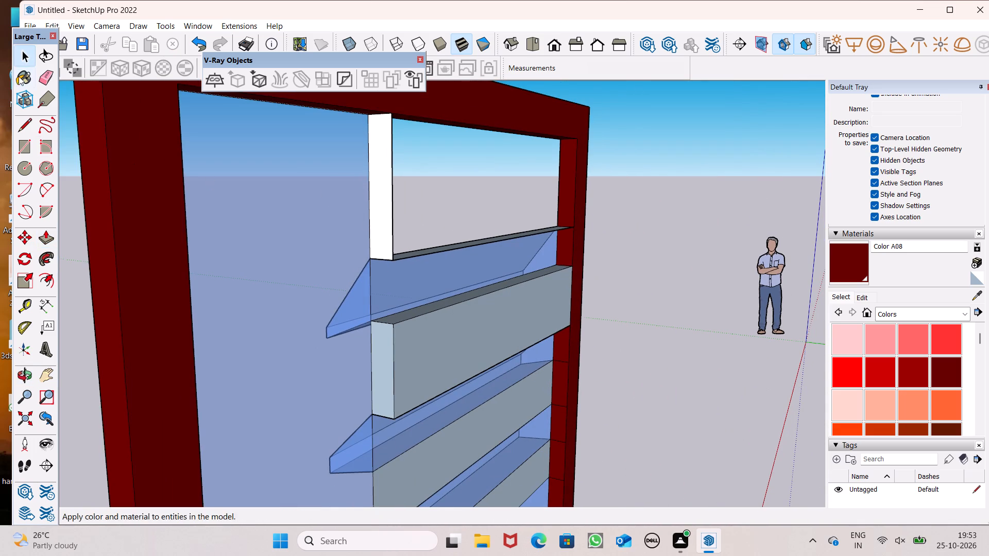
{"action": "left_click_drag", "start_coordinate": [43, 75], "coordinate": [48, 77]}
{"action": "scroll", "coordinate": [360, 168], "scroll_direction": "up", "scroll_amount": 2}
{"action": "left_click", "coordinate": [398, 184]}
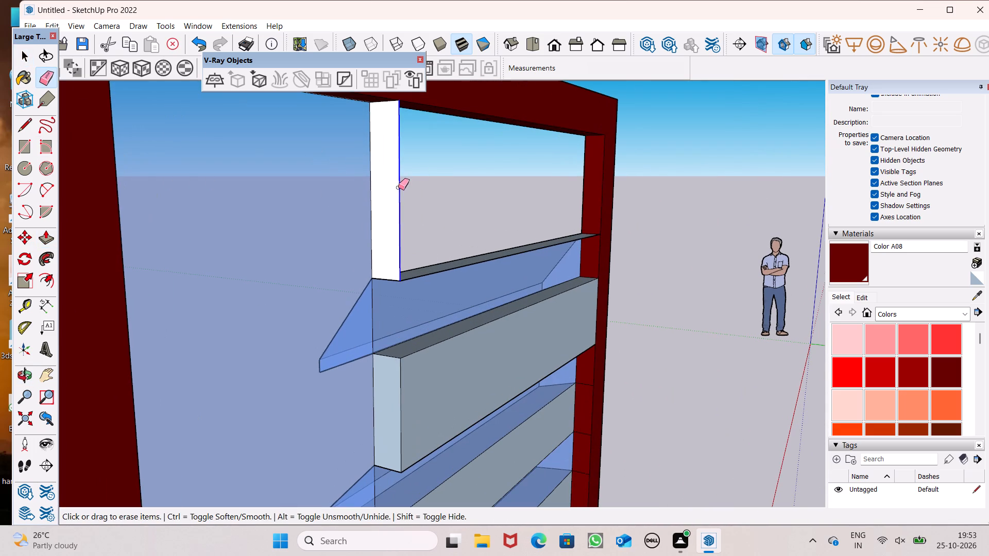
{"action": "left_click", "coordinate": [423, 274]}
{"action": "left_click_drag", "start_coordinate": [402, 280], "coordinate": [396, 284]}
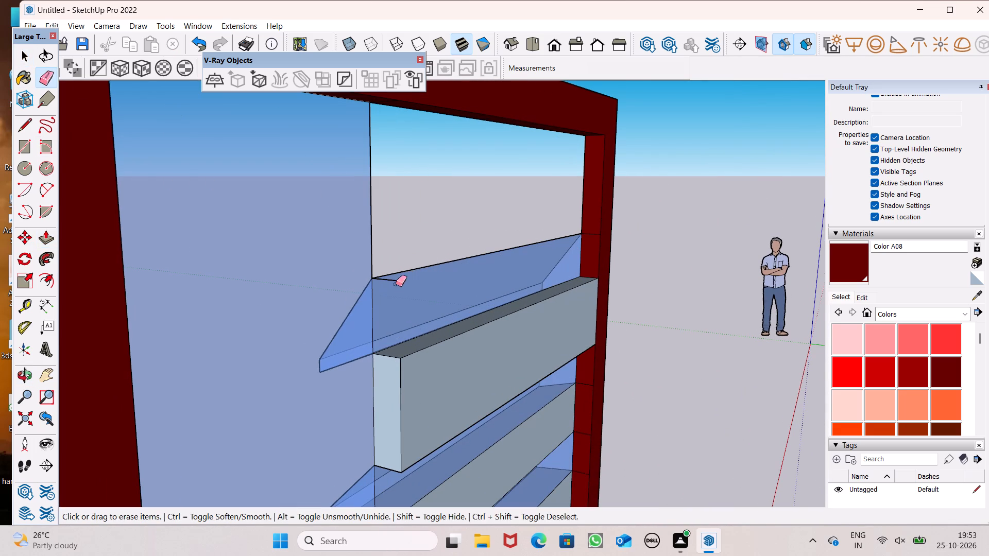
{"action": "left_click_drag", "start_coordinate": [396, 284], "coordinate": [395, 284]}
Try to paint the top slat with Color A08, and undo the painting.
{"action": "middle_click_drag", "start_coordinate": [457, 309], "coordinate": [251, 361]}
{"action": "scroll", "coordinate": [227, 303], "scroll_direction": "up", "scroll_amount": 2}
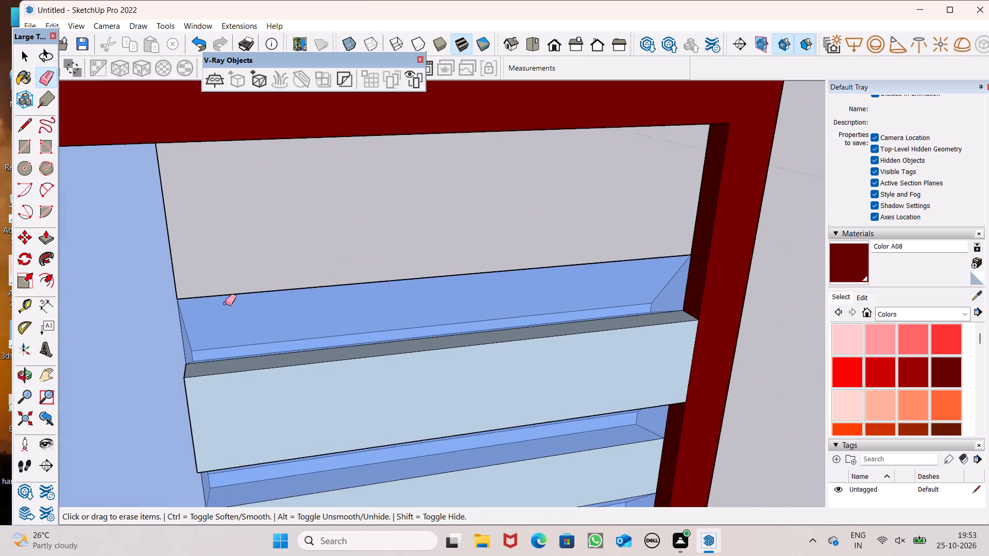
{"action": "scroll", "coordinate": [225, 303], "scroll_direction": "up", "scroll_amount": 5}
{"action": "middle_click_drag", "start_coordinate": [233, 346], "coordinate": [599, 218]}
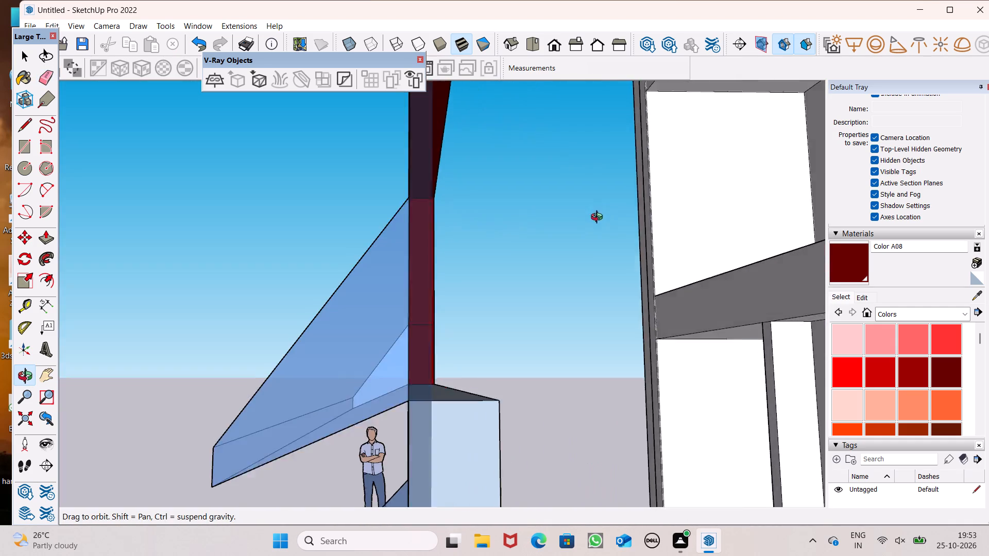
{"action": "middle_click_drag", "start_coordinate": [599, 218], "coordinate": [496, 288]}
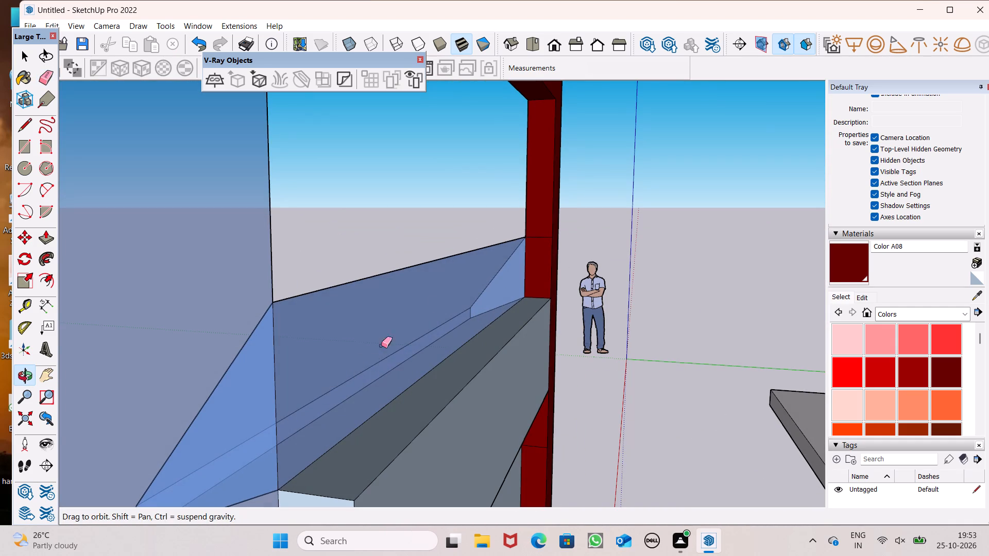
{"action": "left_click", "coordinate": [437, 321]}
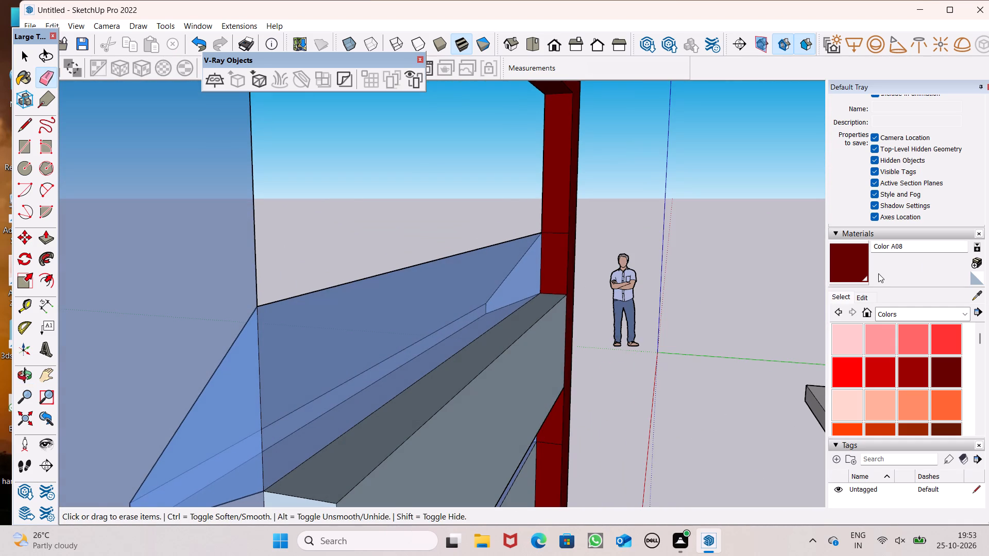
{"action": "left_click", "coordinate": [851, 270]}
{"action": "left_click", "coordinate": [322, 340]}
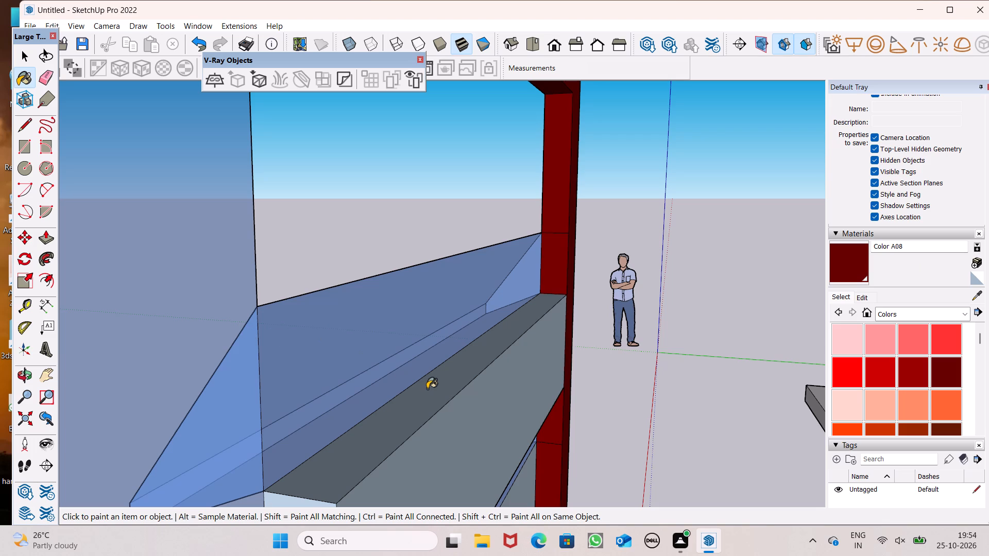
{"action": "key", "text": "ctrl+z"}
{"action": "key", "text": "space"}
Push/Pull the infill strip between the second and third slats from the top outward 1 1/16" at the back.
{"action": "scroll", "coordinate": [403, 323], "scroll_direction": "down", "scroll_amount": 6}
{"action": "middle_click_drag", "start_coordinate": [390, 370], "coordinate": [263, 356]}
{"action": "scroll", "coordinate": [305, 376], "scroll_direction": "up", "scroll_amount": 1}
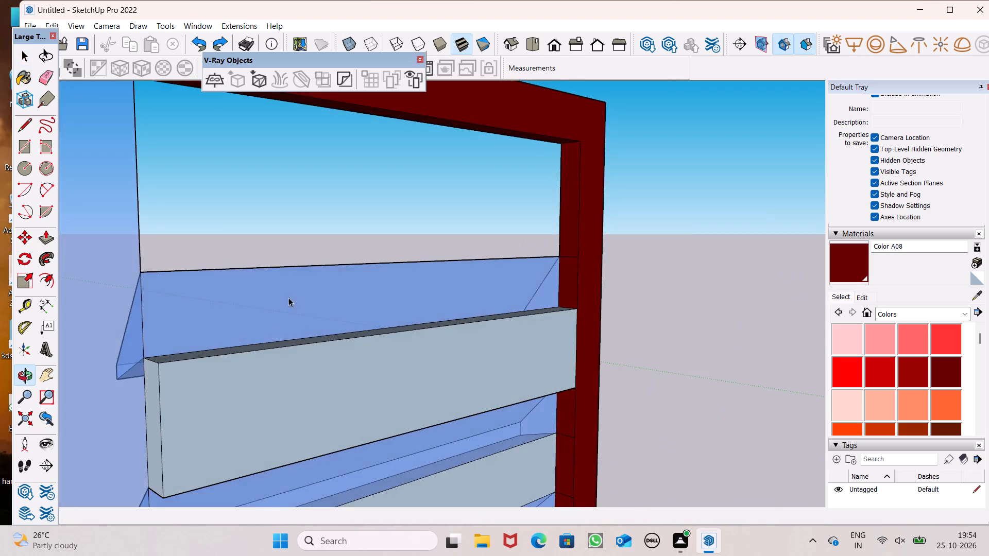
{"action": "scroll", "coordinate": [296, 285], "scroll_direction": "down", "scroll_amount": 5}
{"action": "scroll", "coordinate": [364, 349], "scroll_direction": "up", "scroll_amount": 1}
{"action": "middle_click_drag", "start_coordinate": [363, 350], "coordinate": [279, 346]}
{"action": "scroll", "coordinate": [315, 264], "scroll_direction": "down", "scroll_amount": 5}
{"action": "middle_click_drag", "start_coordinate": [388, 368], "coordinate": [464, 425]}
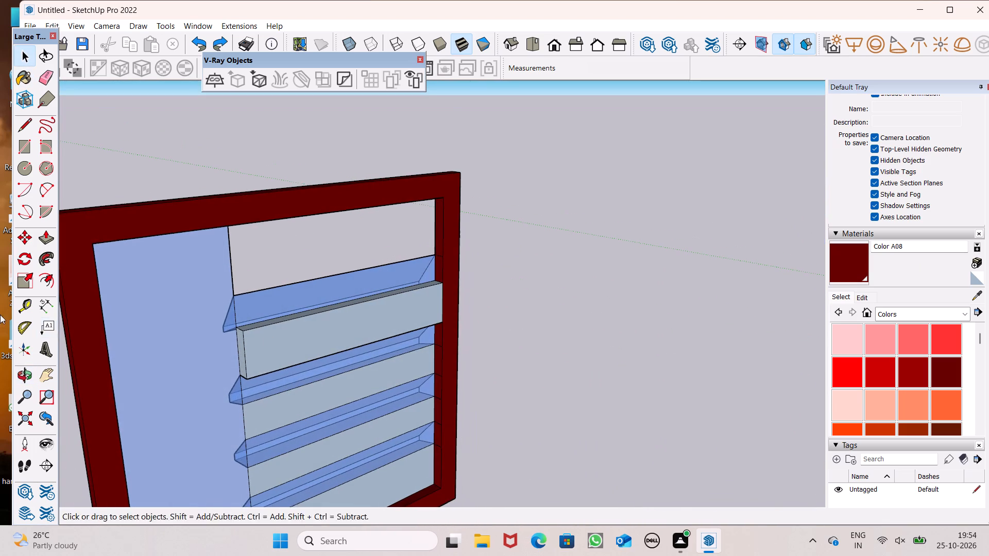
{"action": "left_click", "coordinate": [40, 238]}
{"action": "scroll", "coordinate": [455, 396], "scroll_direction": "up", "scroll_amount": 4}
{"action": "scroll", "coordinate": [427, 351], "scroll_direction": "down", "scroll_amount": 5}
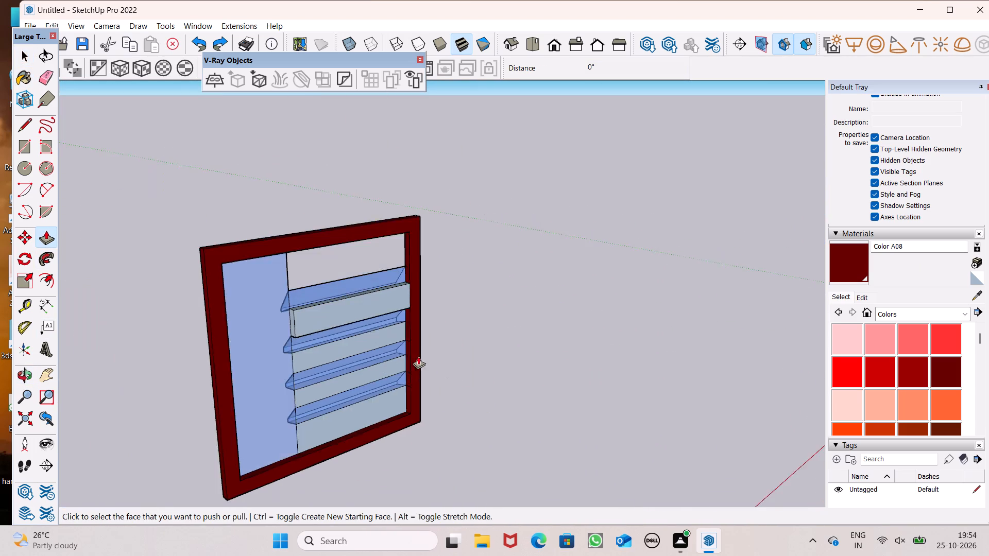
{"action": "scroll", "coordinate": [412, 347], "scroll_direction": "up", "scroll_amount": 7}
{"action": "middle_click_drag", "start_coordinate": [396, 329], "coordinate": [447, 361]}
{"action": "scroll", "coordinate": [417, 349], "scroll_direction": "up", "scroll_amount": 1}
{"action": "scroll", "coordinate": [391, 297], "scroll_direction": "up", "scroll_amount": 4}
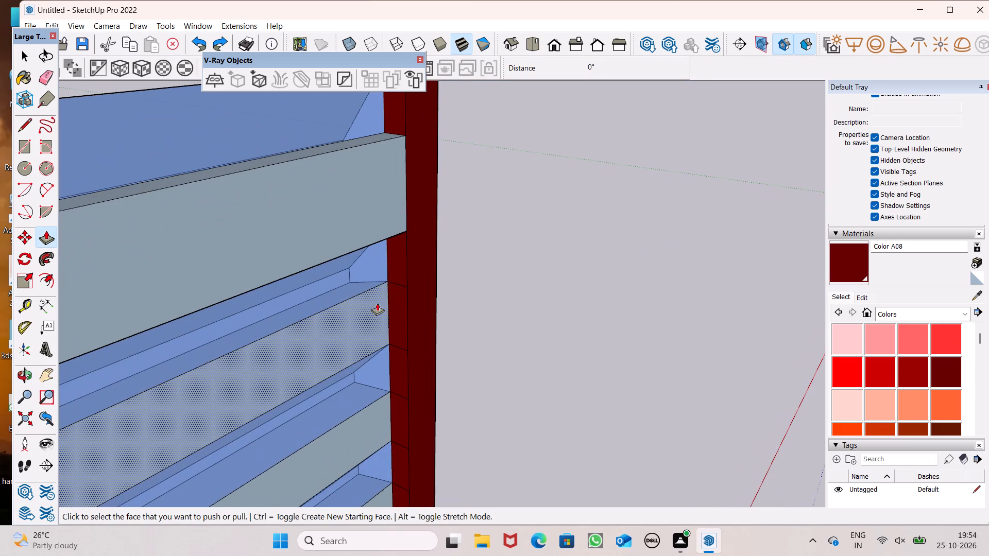
{"action": "left_click_drag", "start_coordinate": [380, 318], "coordinate": [380, 318]}
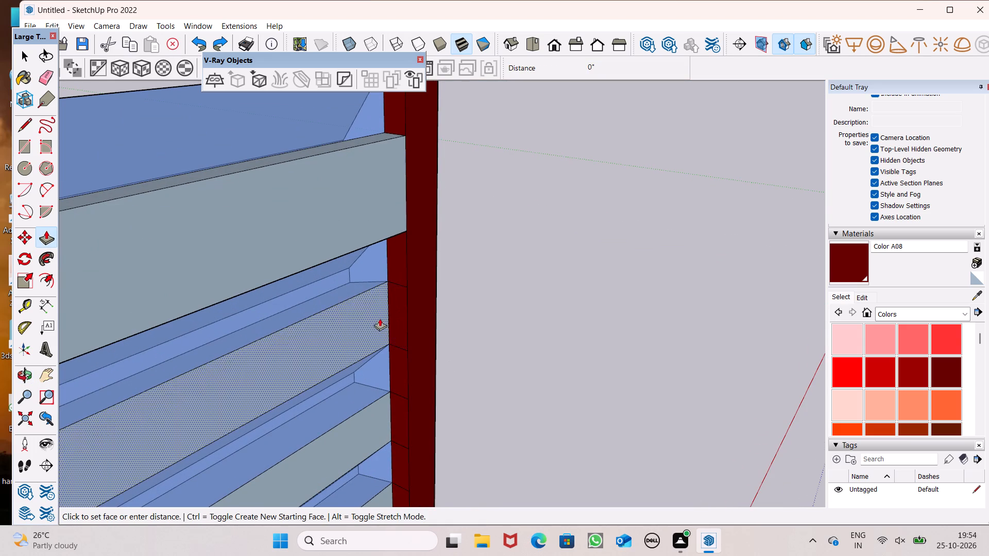
{"action": "left_click_drag", "start_coordinate": [380, 318], "coordinate": [420, 267]}
Push/Pull the infill strip between the third slat from the top and the lowest slat outward at the back.
{"action": "scroll", "coordinate": [448, 247], "scroll_direction": "down", "scroll_amount": 5}
{"action": "scroll", "coordinate": [425, 324], "scroll_direction": "up", "scroll_amount": 2}
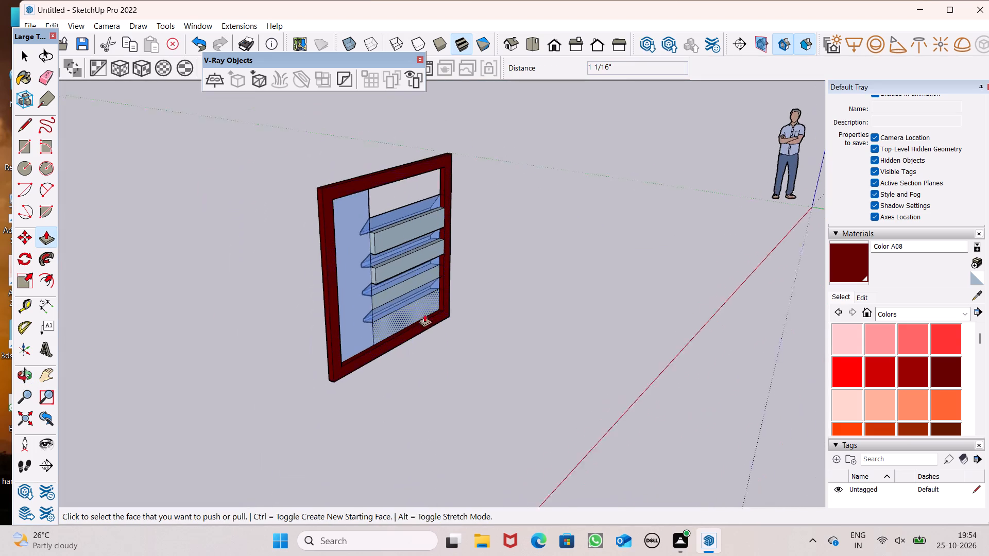
{"action": "scroll", "coordinate": [424, 314], "scroll_direction": "up", "scroll_amount": 6}
{"action": "scroll", "coordinate": [438, 213], "scroll_direction": "up", "scroll_amount": 6}
{"action": "left_click_drag", "start_coordinate": [456, 265], "coordinate": [475, 270]}
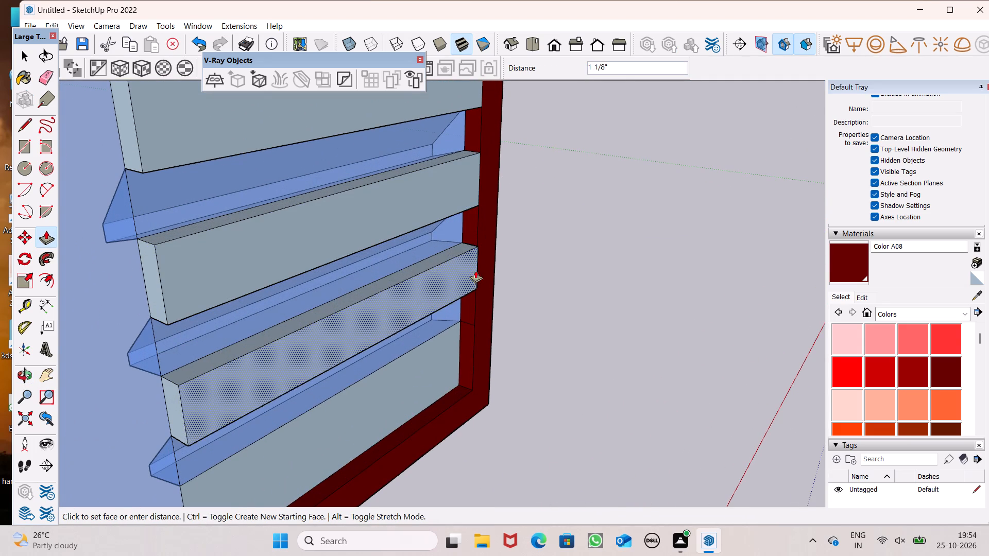
{"action": "left_click_drag", "start_coordinate": [475, 270], "coordinate": [488, 230]}
Push/Pull the bottom infill strip below the lowest slat outward from the back to the frame's back face.
{"action": "scroll", "coordinate": [481, 243], "scroll_direction": "down", "scroll_amount": 2}
{"action": "left_click_drag", "start_coordinate": [444, 364], "coordinate": [469, 348]}
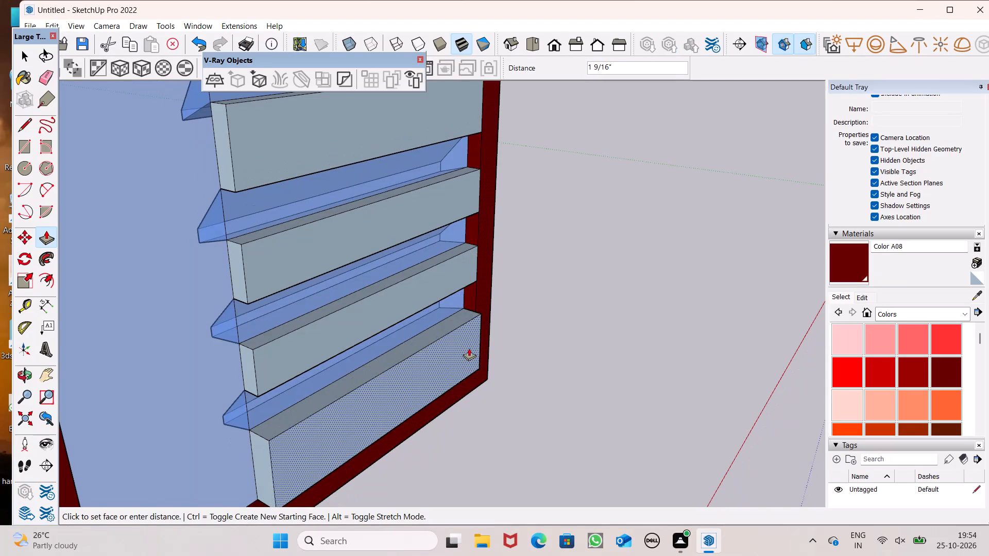
{"action": "left_click_drag", "start_coordinate": [469, 348], "coordinate": [482, 296]}
{"action": "scroll", "coordinate": [472, 306], "scroll_direction": "down", "scroll_amount": 4}
{"action": "key", "text": "space"}
{"action": "middle_click_drag", "start_coordinate": [403, 361], "coordinate": [774, 334]}
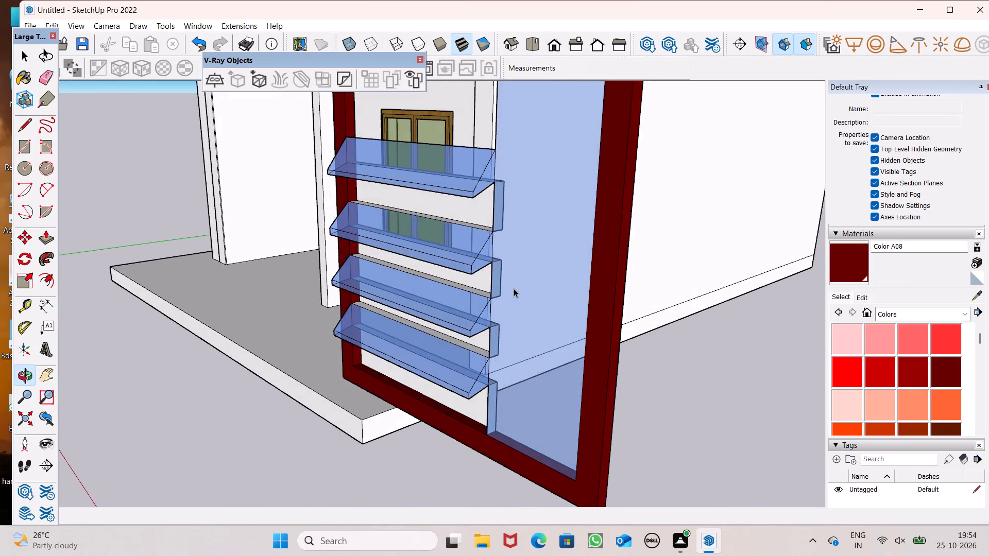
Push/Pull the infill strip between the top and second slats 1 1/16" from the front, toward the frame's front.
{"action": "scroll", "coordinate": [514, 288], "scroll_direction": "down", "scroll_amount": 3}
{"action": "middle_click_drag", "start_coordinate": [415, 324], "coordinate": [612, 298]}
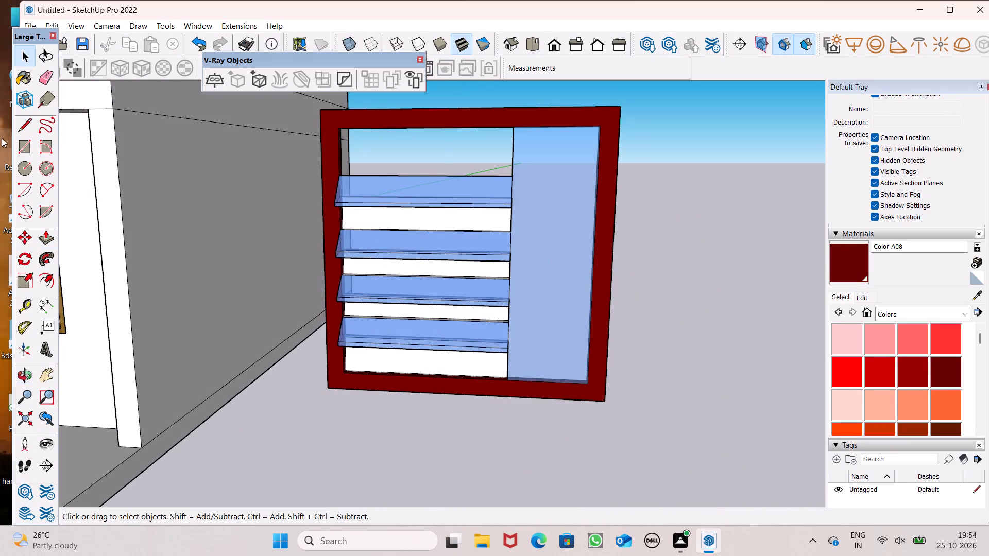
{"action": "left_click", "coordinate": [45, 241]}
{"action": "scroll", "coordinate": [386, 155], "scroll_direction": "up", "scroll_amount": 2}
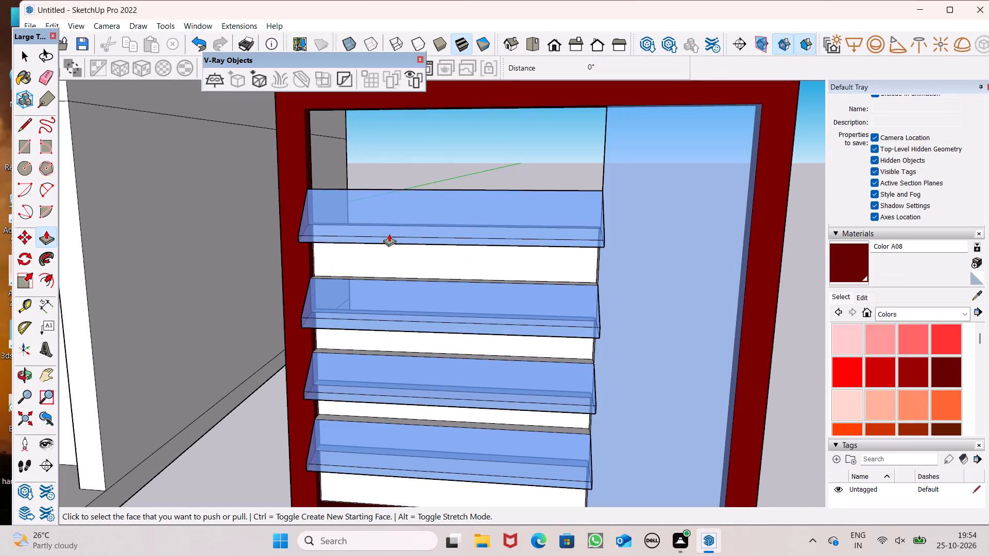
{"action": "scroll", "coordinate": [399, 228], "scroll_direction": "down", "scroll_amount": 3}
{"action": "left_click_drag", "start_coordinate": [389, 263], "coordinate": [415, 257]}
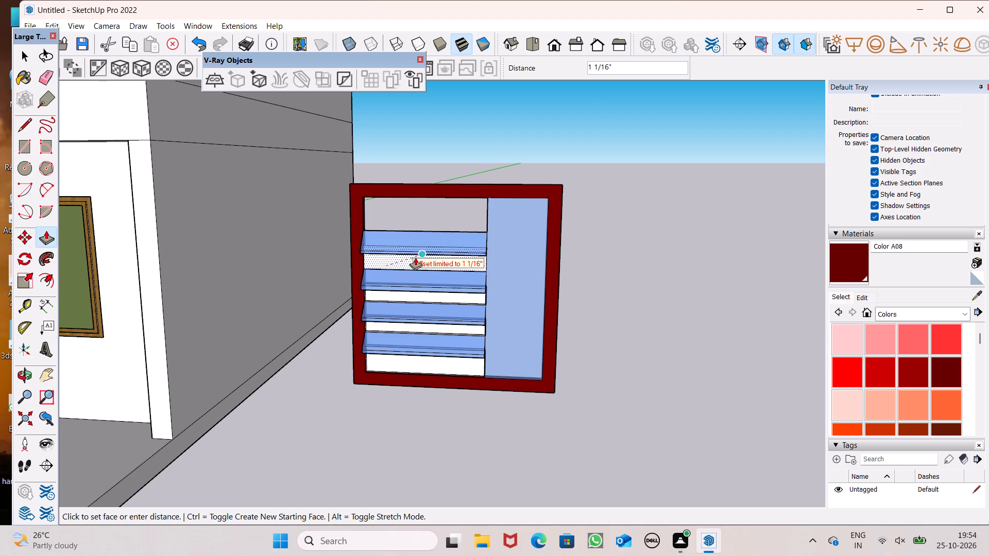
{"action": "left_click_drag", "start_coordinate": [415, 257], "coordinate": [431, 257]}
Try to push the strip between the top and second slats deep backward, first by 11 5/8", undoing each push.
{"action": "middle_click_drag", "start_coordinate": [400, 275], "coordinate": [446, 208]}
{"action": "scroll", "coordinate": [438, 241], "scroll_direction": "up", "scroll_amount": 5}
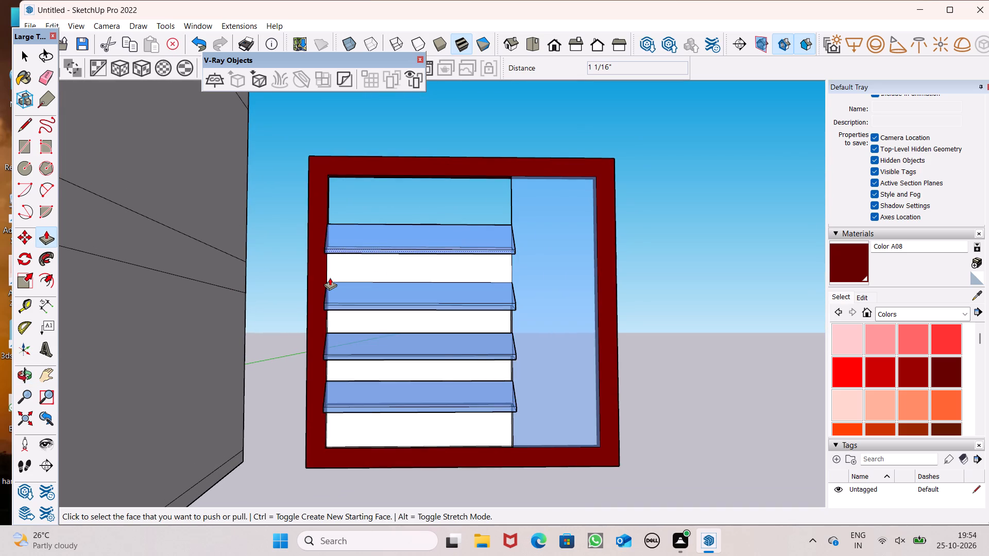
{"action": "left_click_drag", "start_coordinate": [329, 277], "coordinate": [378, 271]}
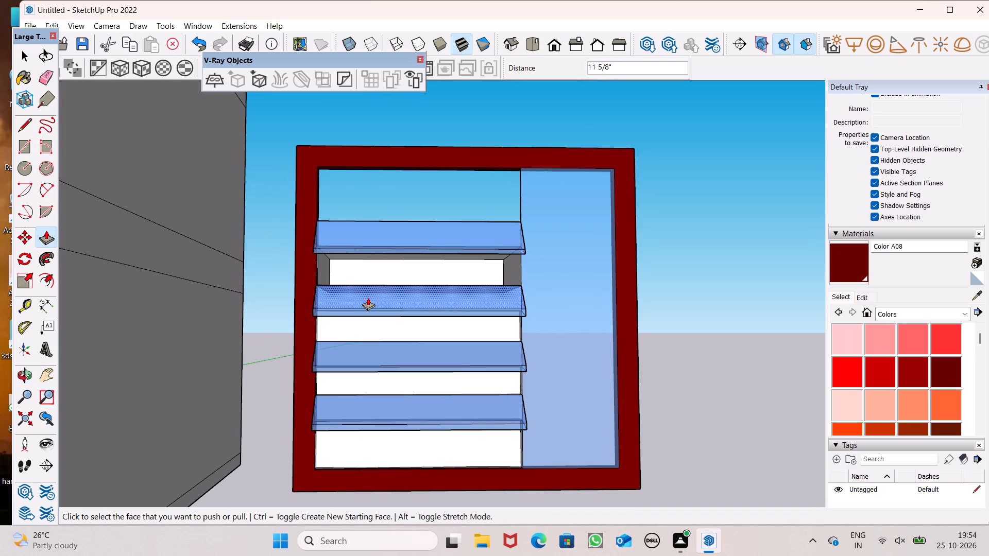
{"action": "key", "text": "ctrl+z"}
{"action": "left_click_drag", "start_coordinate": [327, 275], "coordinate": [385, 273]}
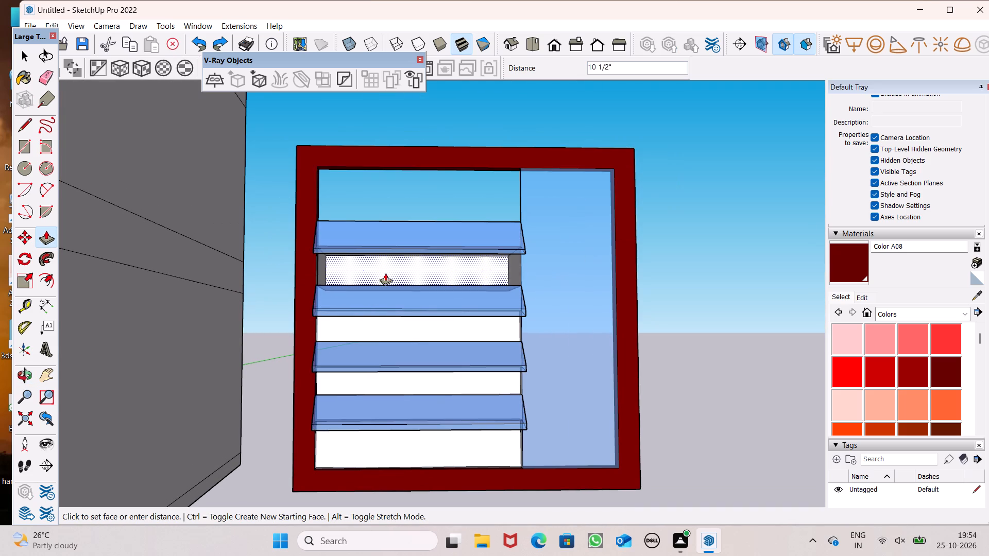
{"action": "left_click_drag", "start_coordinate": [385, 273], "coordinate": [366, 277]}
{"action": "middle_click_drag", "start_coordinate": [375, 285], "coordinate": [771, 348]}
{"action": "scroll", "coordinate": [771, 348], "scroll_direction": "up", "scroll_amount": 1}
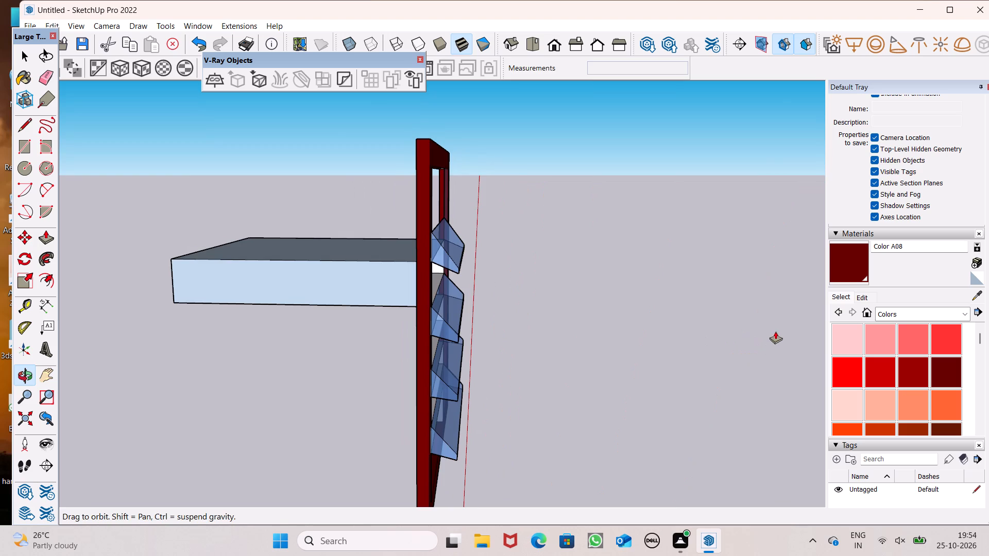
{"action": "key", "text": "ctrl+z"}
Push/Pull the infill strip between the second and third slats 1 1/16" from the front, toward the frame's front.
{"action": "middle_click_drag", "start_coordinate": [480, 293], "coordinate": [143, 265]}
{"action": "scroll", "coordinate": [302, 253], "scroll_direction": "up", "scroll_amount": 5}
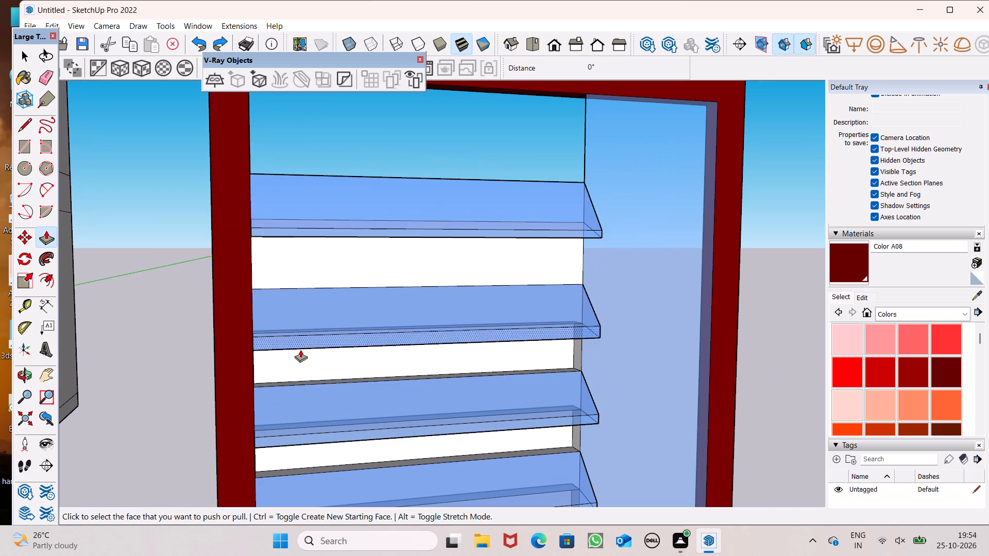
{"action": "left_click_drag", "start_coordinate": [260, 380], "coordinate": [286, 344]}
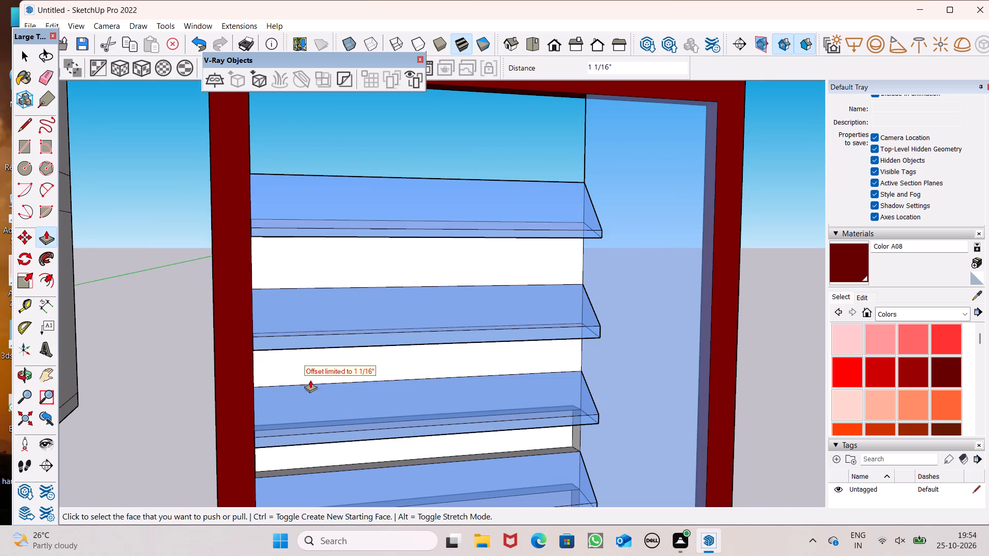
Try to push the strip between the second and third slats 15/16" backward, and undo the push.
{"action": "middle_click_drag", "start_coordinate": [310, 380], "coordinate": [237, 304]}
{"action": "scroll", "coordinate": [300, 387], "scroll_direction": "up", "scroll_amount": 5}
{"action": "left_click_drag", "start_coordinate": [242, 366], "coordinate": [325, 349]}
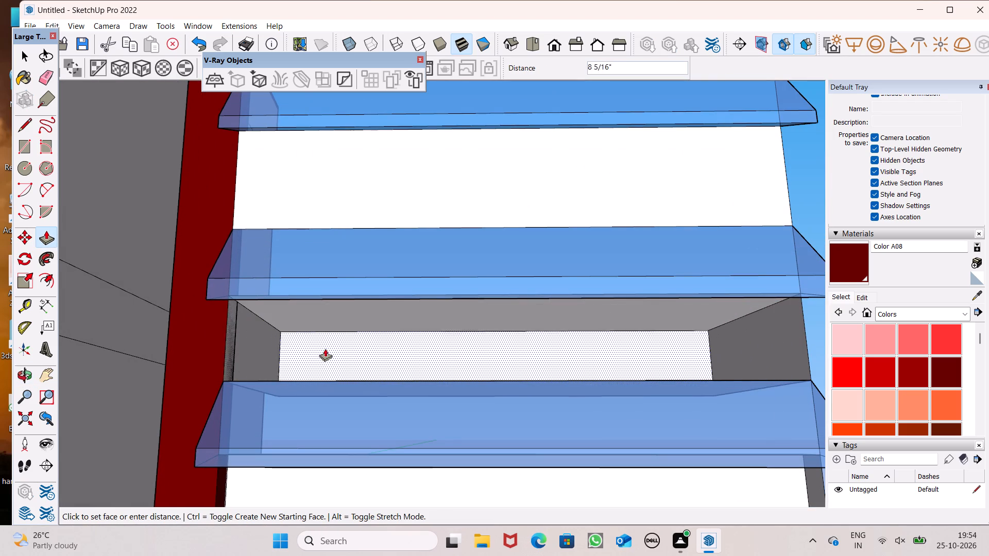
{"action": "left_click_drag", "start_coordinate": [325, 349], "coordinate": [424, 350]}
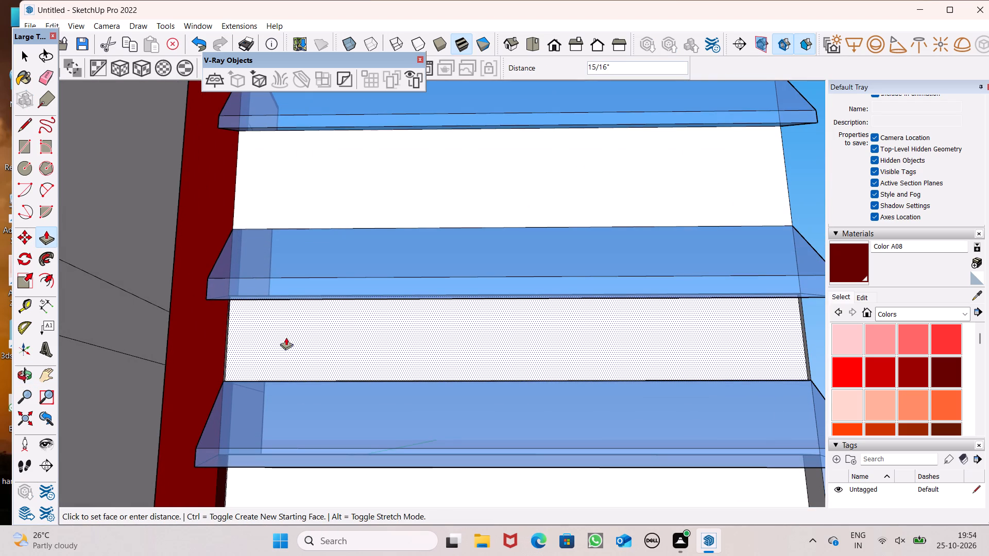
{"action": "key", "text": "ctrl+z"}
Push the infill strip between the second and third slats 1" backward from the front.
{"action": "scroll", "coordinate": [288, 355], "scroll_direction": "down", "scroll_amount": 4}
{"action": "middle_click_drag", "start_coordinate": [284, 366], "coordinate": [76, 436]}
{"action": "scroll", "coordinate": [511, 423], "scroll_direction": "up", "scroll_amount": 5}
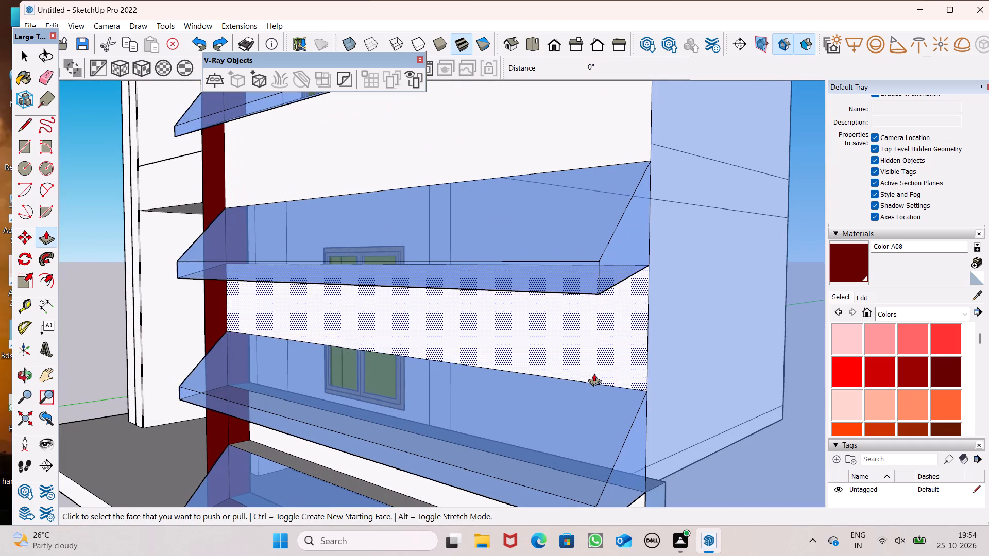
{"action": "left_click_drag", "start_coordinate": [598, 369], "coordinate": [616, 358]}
Undo the last five Push/Pulls made on the infill strips between and below the slats.
{"action": "scroll", "coordinate": [487, 360], "scroll_direction": "down", "scroll_amount": 5}
{"action": "middle_click_drag", "start_coordinate": [435, 391], "coordinate": [0, 445]}
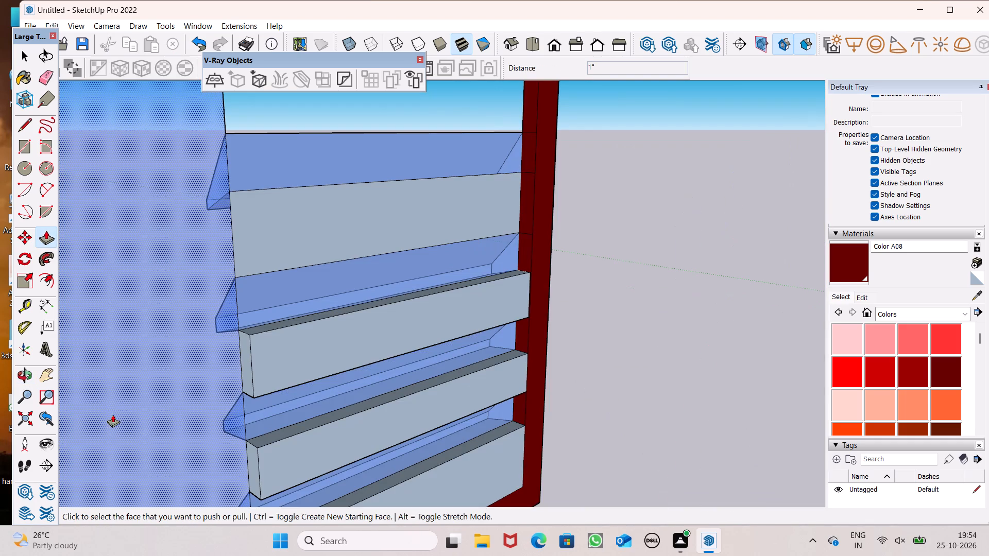
{"action": "key", "text": "ctrl+z"}
{"action": "scroll", "coordinate": [244, 413], "scroll_direction": "down", "scroll_amount": 5}
{"action": "key", "text": "ctrl+z"}
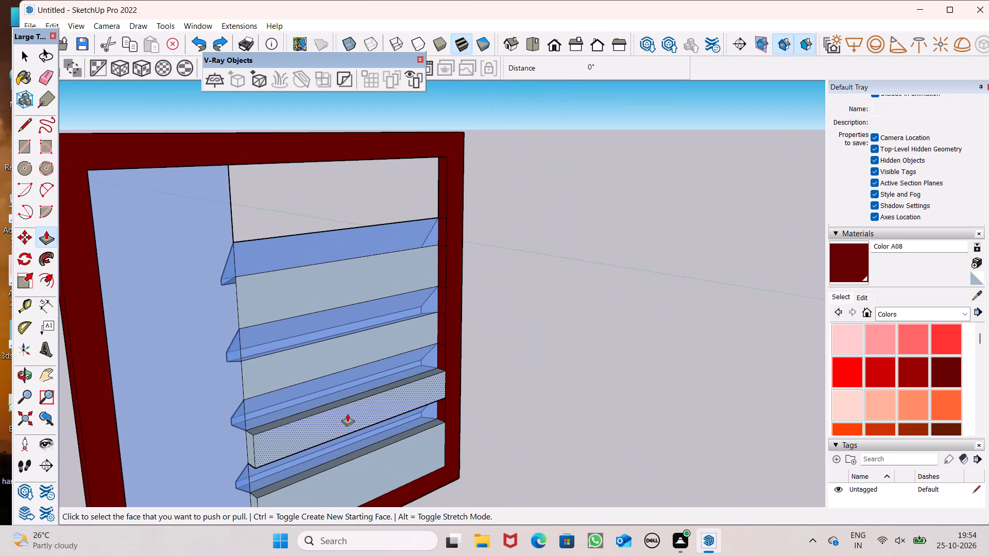
{"action": "key", "text": "ctrl+z"}
{"action": "key", "text": "ctrl+z"}
{"action": "key", "text": "ctrl+z"}
Push/Pull the infill strip between the top and second slats 1 1/16" from the front, toward the frame's front.
{"action": "middle_click_drag", "start_coordinate": [332, 414], "coordinate": [405, 423]}
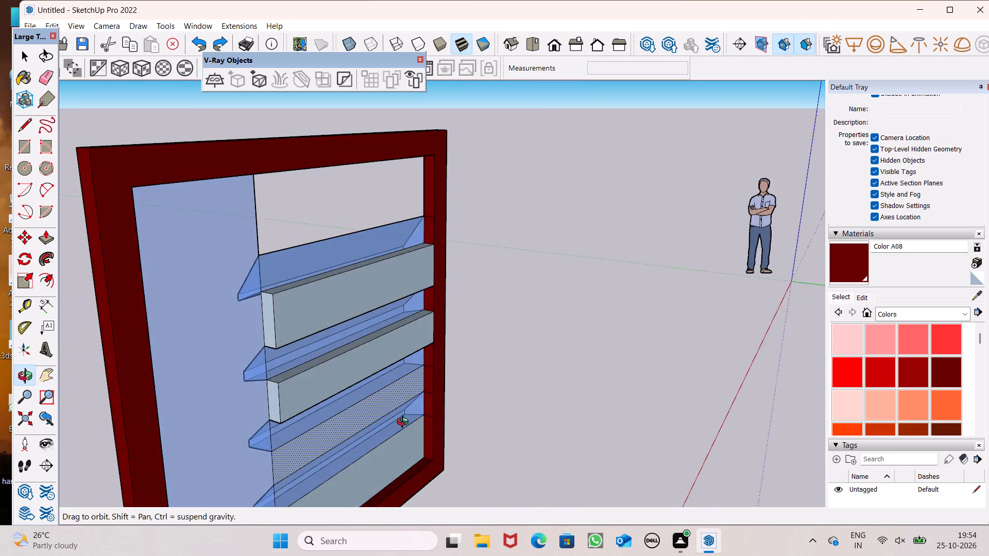
{"action": "middle_click_drag", "start_coordinate": [405, 423], "coordinate": [917, 393]}
{"action": "scroll", "coordinate": [629, 294], "scroll_direction": "up", "scroll_amount": 4}
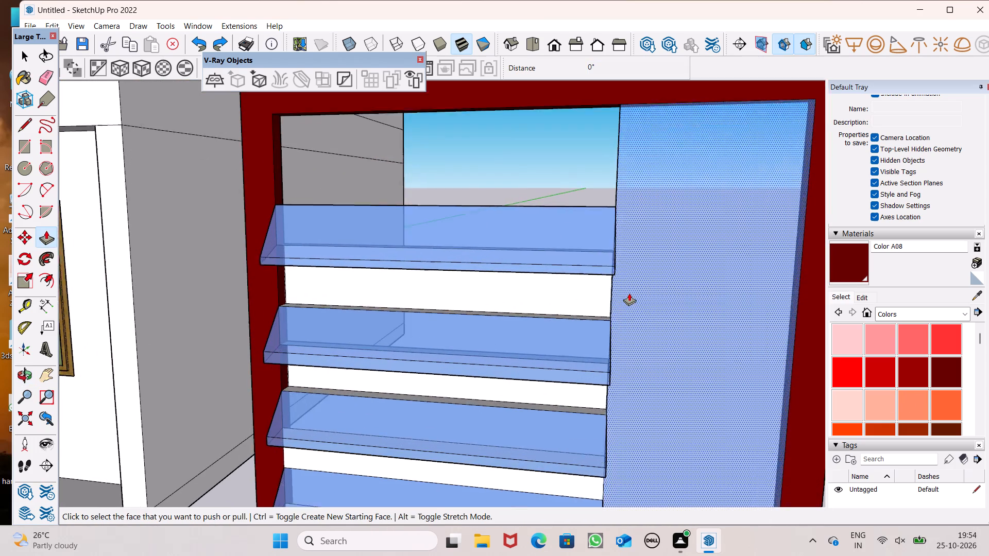
{"action": "left_click_drag", "start_coordinate": [537, 306], "coordinate": [457, 264]}
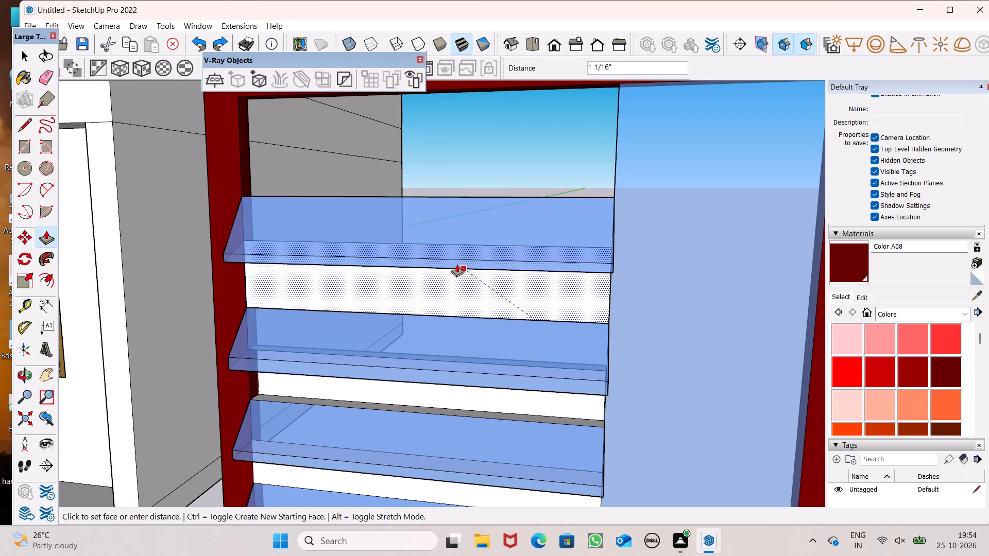
{"action": "left_click_drag", "start_coordinate": [457, 264], "coordinate": [456, 266]}
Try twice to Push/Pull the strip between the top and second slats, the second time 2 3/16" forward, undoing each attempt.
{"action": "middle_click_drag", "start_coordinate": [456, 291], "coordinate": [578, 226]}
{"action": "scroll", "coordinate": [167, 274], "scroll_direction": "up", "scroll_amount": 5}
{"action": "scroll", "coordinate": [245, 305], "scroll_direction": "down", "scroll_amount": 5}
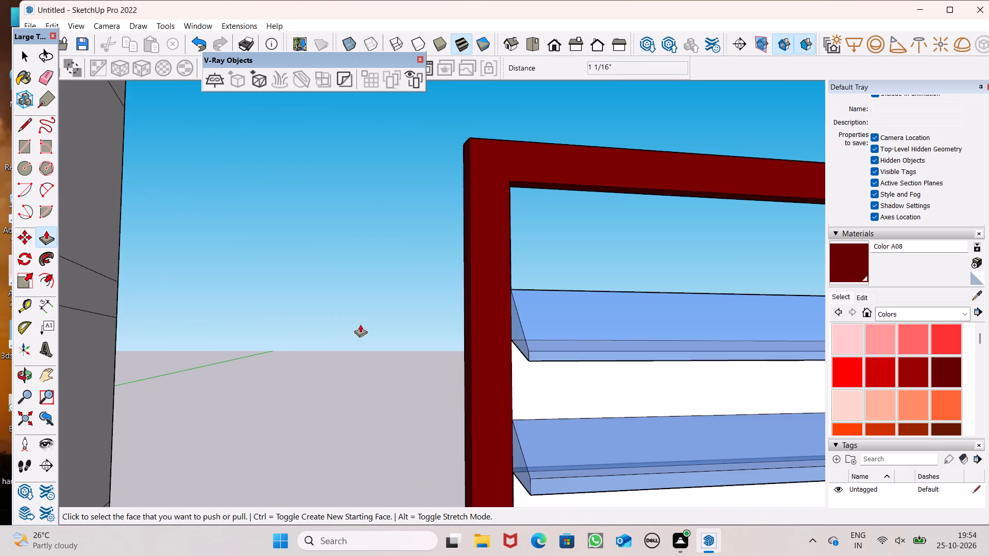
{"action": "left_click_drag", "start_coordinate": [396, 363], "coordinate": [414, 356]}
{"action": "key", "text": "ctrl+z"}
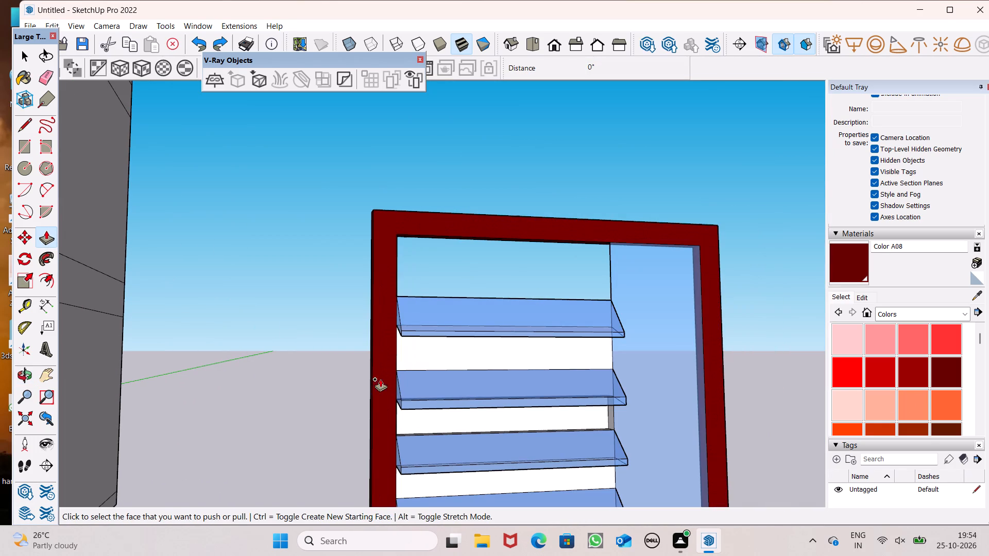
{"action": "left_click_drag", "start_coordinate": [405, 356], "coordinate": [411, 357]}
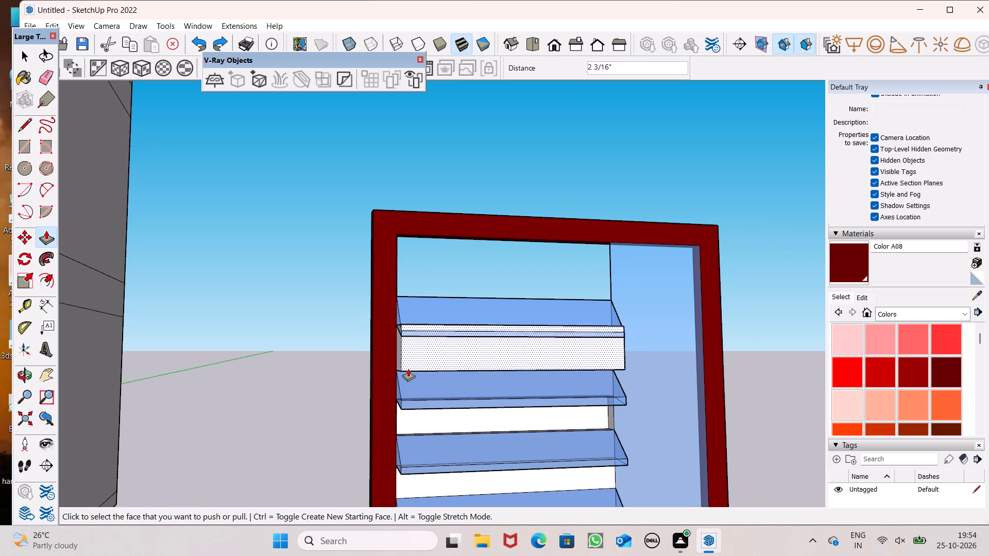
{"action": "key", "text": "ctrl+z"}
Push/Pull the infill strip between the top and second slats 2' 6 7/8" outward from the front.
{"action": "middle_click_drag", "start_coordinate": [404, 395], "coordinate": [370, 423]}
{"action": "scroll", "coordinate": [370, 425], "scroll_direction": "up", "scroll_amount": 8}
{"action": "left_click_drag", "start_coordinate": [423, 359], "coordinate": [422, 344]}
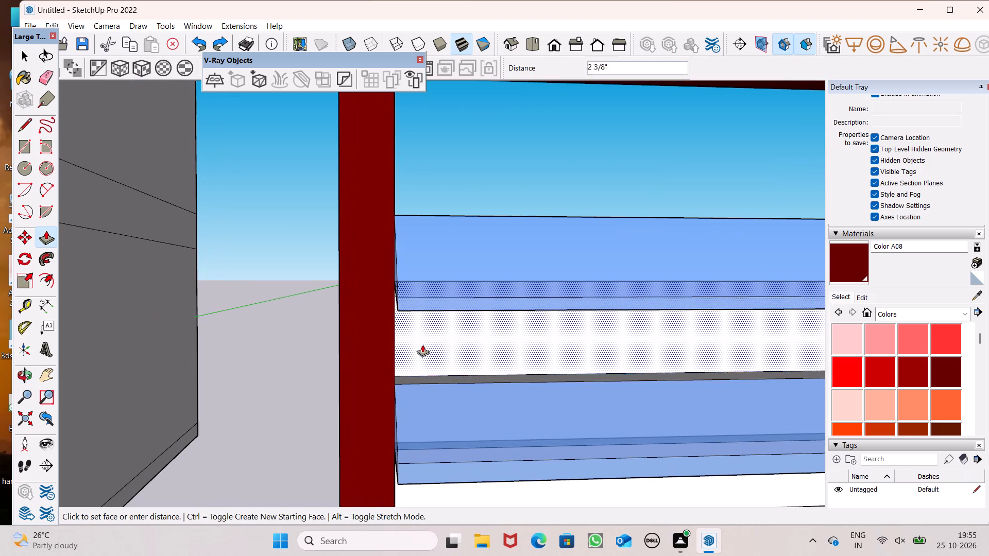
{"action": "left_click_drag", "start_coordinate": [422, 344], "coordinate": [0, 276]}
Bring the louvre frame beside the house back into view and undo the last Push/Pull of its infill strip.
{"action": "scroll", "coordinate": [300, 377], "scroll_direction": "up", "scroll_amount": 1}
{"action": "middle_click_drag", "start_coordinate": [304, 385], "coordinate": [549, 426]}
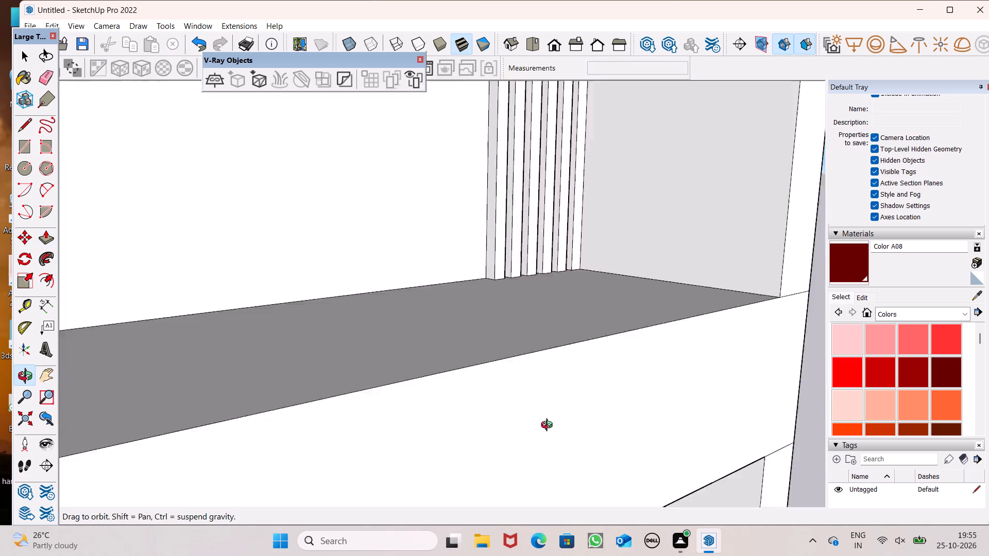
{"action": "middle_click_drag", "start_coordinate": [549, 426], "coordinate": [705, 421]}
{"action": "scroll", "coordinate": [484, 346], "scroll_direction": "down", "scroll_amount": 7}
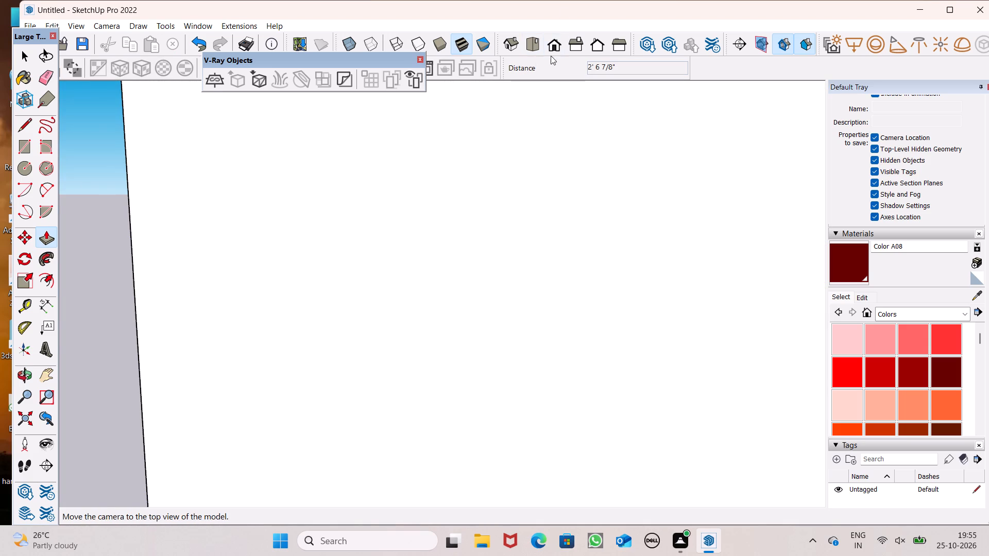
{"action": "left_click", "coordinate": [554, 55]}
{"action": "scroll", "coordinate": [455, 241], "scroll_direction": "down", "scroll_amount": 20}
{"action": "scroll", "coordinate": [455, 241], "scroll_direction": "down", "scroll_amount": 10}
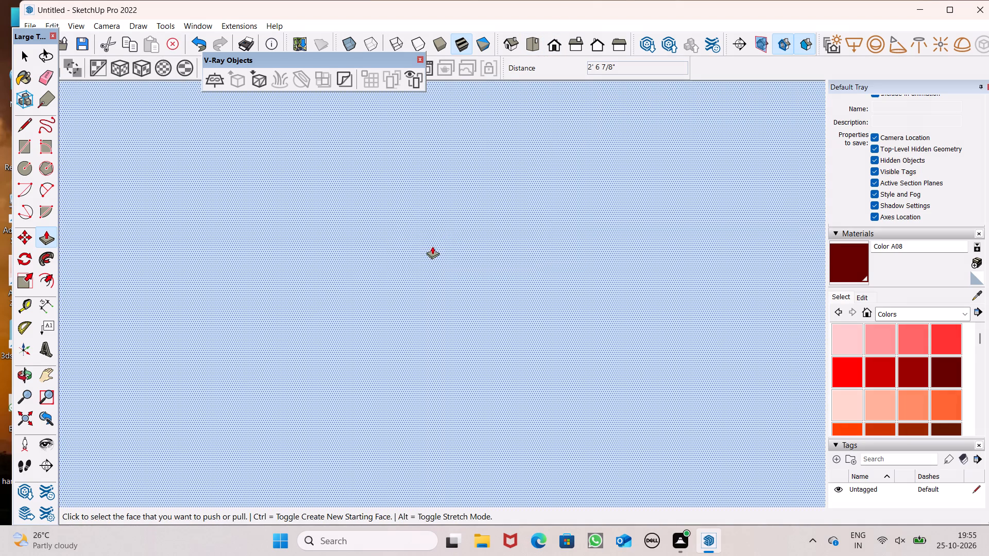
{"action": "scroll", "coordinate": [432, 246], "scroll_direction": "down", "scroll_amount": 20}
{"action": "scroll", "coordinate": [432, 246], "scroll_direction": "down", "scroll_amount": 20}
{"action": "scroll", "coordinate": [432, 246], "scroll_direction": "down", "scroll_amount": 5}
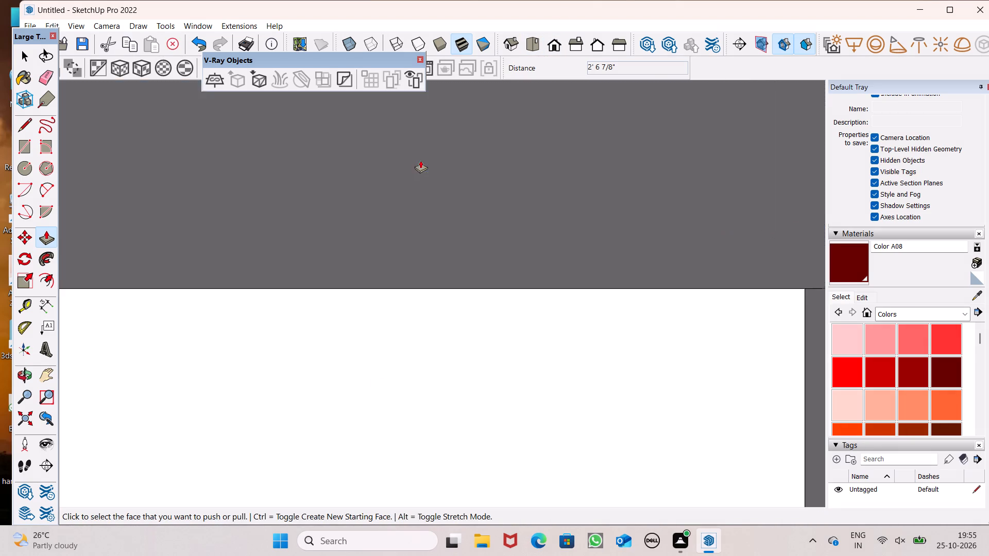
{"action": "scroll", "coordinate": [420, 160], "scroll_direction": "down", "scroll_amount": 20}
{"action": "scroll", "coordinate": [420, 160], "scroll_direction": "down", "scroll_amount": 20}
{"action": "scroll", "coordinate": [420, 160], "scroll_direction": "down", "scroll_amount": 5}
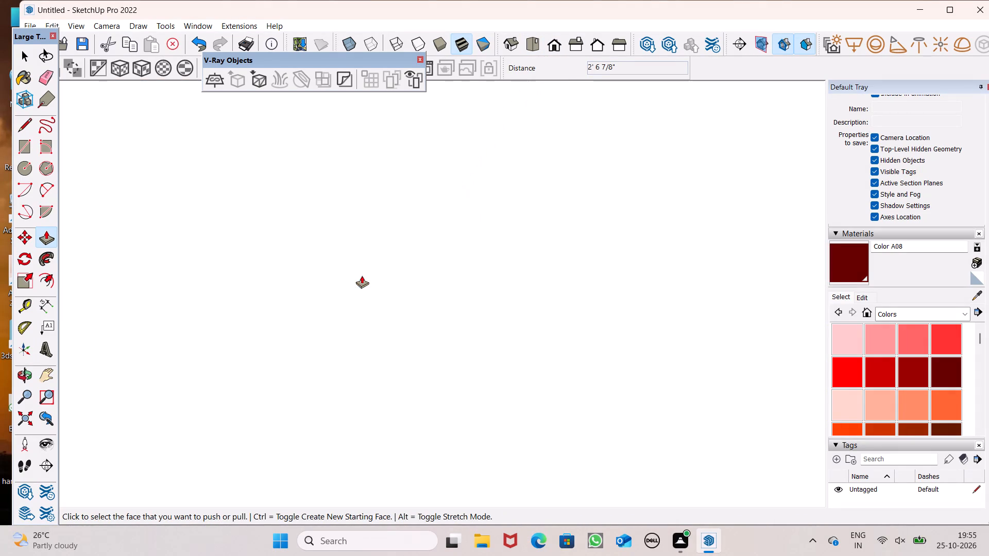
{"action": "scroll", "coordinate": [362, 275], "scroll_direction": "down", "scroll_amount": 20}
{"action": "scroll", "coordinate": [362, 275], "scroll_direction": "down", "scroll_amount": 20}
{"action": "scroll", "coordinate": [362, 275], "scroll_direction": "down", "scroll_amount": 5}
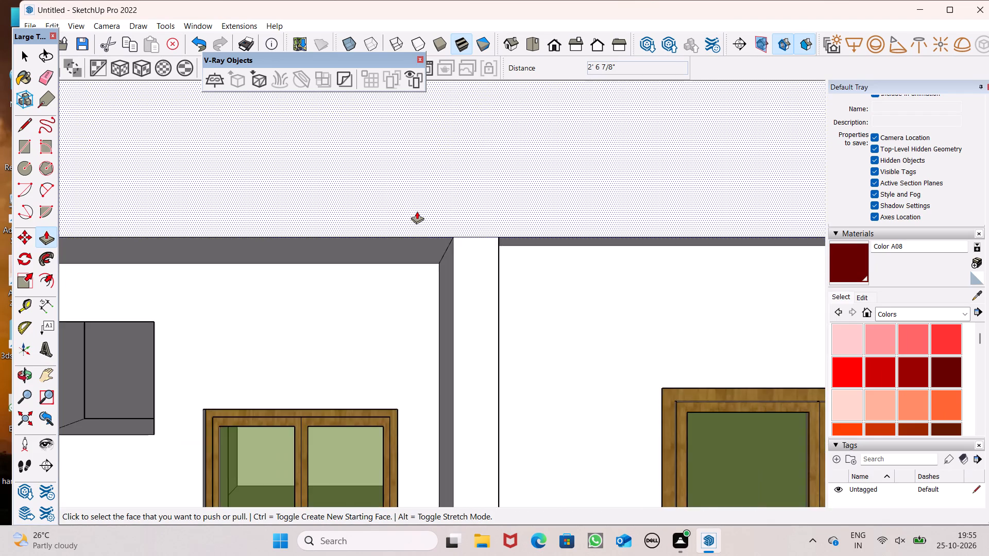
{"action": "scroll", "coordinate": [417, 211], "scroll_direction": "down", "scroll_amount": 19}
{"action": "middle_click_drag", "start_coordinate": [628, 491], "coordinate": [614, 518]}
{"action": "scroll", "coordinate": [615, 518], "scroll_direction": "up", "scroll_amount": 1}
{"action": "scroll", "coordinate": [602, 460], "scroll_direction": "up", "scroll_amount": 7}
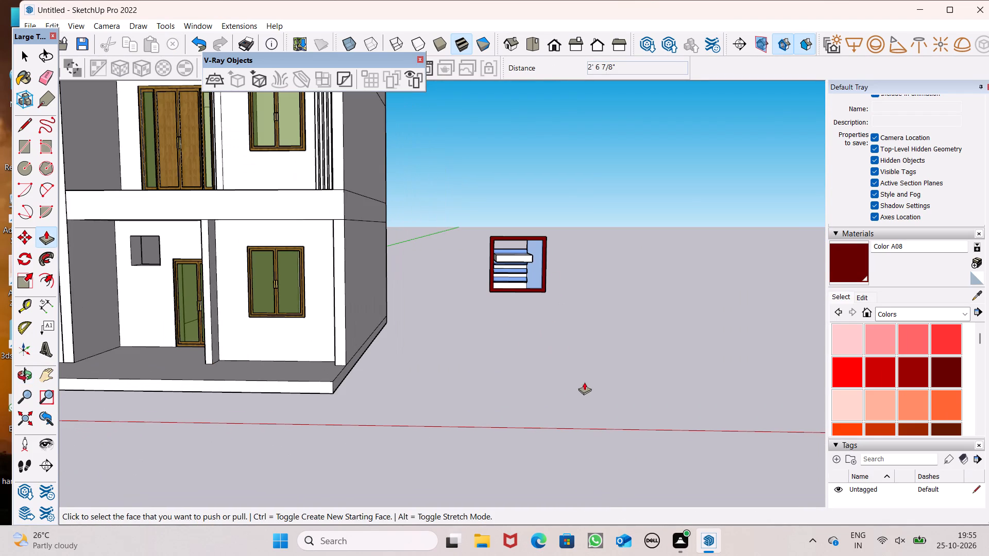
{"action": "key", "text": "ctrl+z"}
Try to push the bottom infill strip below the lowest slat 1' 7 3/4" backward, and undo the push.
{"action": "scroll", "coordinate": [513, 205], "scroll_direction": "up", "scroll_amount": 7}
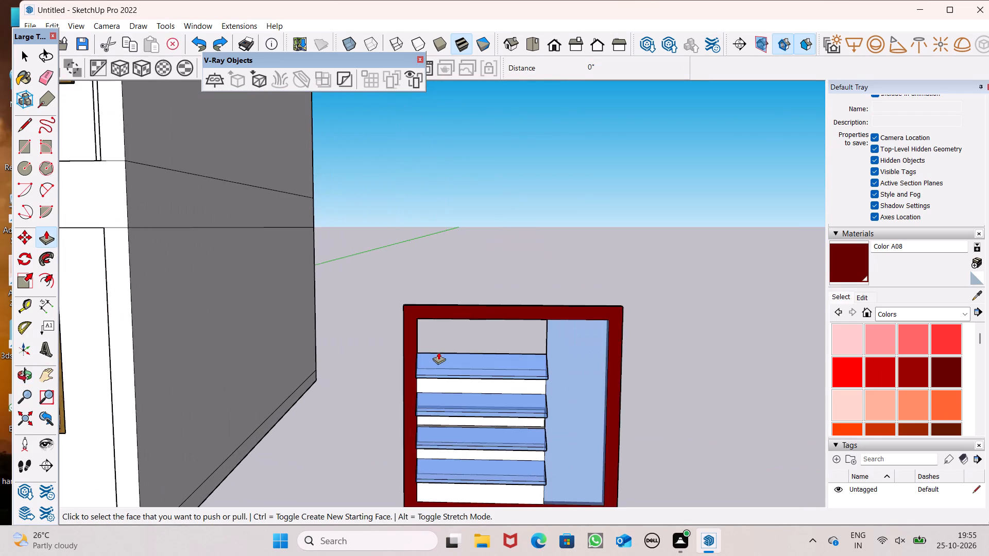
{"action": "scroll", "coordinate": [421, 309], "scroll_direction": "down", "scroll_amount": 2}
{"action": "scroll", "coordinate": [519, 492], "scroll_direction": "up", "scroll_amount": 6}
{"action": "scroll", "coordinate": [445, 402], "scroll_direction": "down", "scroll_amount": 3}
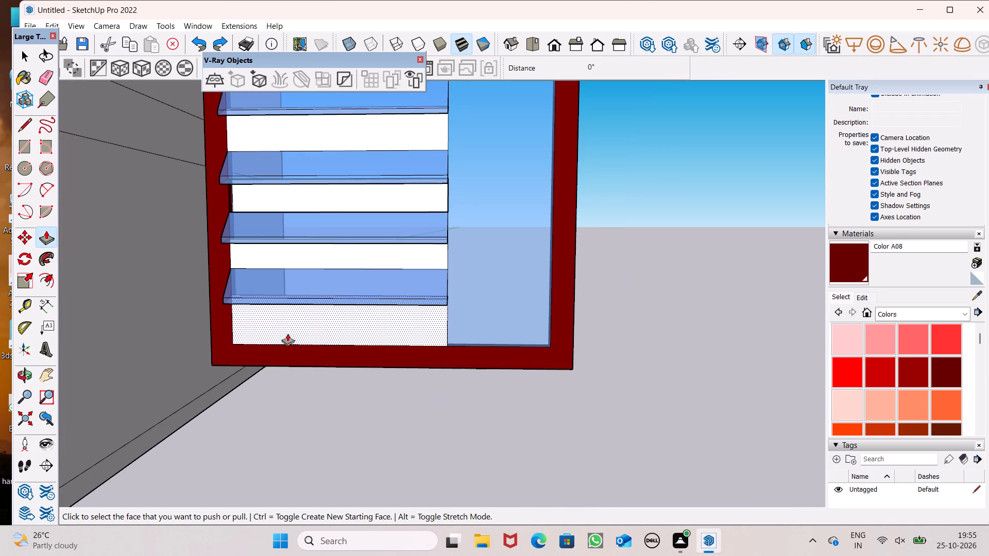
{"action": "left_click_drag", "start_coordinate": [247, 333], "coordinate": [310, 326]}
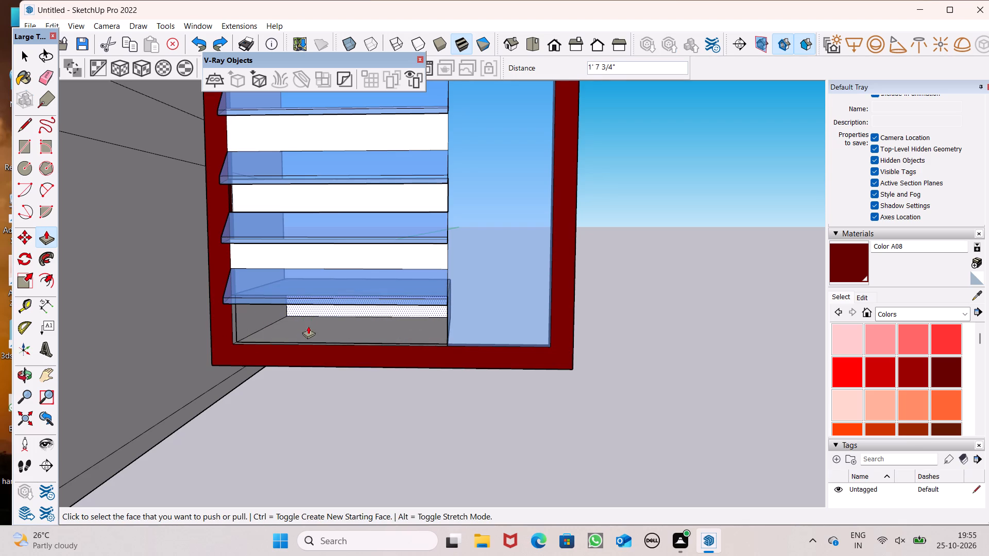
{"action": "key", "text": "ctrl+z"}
Push/Pull the bottom infill strip below the lowest slat 1 1/16" toward the back of the frame.
{"action": "scroll", "coordinate": [326, 336], "scroll_direction": "down", "scroll_amount": 4}
{"action": "middle_click_drag", "start_coordinate": [353, 384], "coordinate": [14, 431]}
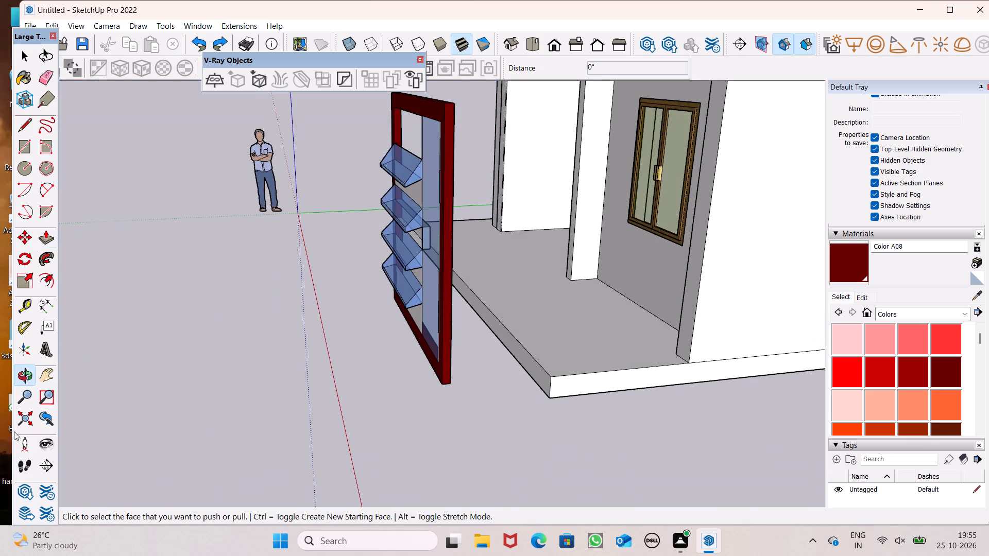
{"action": "middle_click_drag", "start_coordinate": [14, 431], "coordinate": [0, 447]}
{"action": "middle_click_drag", "start_coordinate": [545, 345], "coordinate": [267, 385]}
{"action": "scroll", "coordinate": [437, 310], "scroll_direction": "down", "scroll_amount": 5}
{"action": "scroll", "coordinate": [283, 308], "scroll_direction": "up", "scroll_amount": 5}
{"action": "scroll", "coordinate": [178, 254], "scroll_direction": "up", "scroll_amount": 14}
{"action": "left_click_drag", "start_coordinate": [263, 280], "coordinate": [292, 251]}
Push the bottom infill strip below the lowest slat a further 5 3/8" backward from the front.
{"action": "scroll", "coordinate": [287, 283], "scroll_direction": "down", "scroll_amount": 4}
{"action": "middle_click_drag", "start_coordinate": [72, 364], "coordinate": [481, 332]}
{"action": "middle_click_drag", "start_coordinate": [328, 477], "coordinate": [527, 387]}
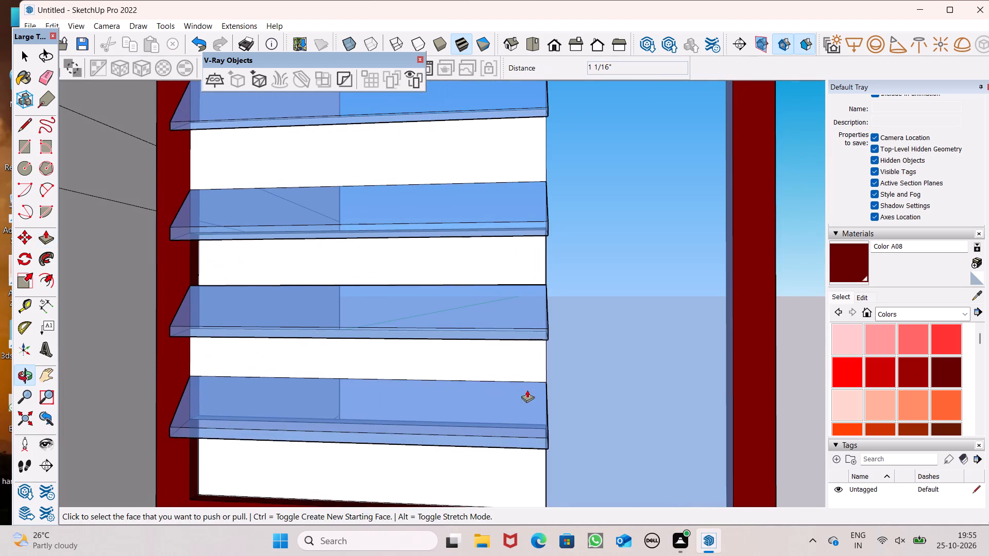
{"action": "left_click_drag", "start_coordinate": [250, 490], "coordinate": [294, 480]}
{"action": "scroll", "coordinate": [274, 442], "scroll_direction": "down", "scroll_amount": 3}
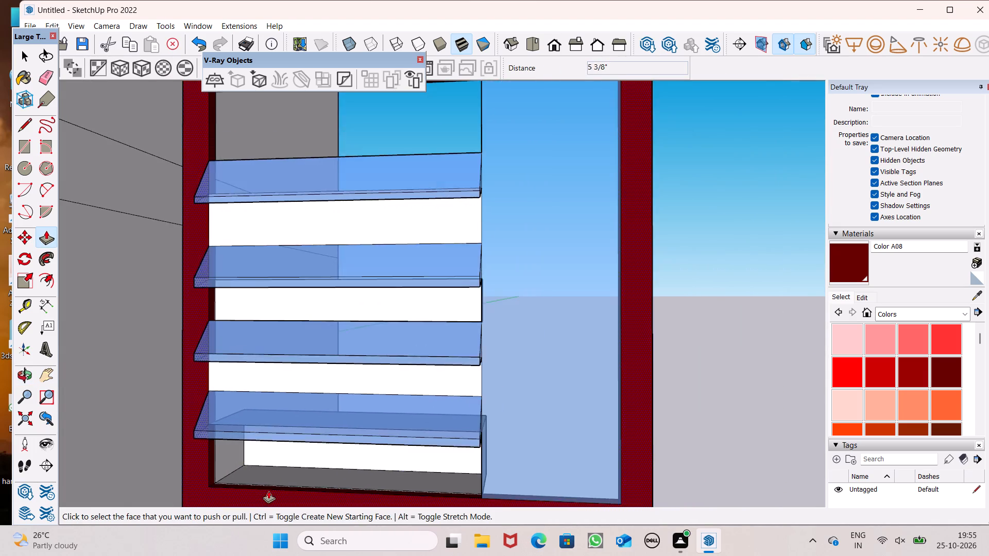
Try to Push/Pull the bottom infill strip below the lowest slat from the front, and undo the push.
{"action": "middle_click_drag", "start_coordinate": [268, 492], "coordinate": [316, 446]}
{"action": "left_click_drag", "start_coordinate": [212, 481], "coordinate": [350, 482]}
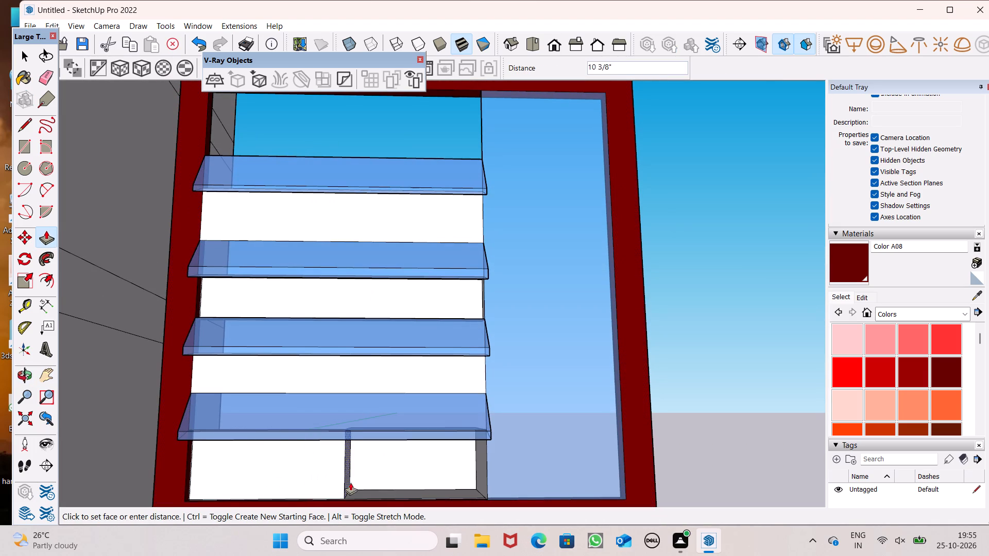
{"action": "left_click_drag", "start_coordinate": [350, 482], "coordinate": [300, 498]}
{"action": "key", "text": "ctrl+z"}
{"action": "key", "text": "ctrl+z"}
Inspect the louvre frame from behind and undo the preceding Push/Pull of its infill strips.
{"action": "scroll", "coordinate": [400, 395], "scroll_direction": "down", "scroll_amount": 4}
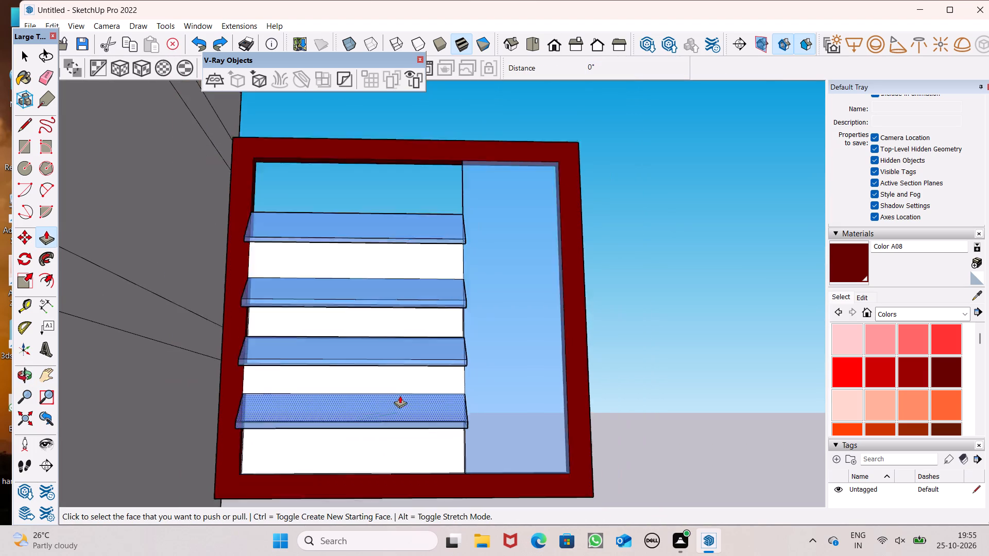
{"action": "scroll", "coordinate": [400, 395], "scroll_direction": "down", "scroll_amount": 2}
{"action": "middle_click_drag", "start_coordinate": [340, 468], "coordinate": [0, 527]}
{"action": "scroll", "coordinate": [278, 489], "scroll_direction": "up", "scroll_amount": 1}
{"action": "scroll", "coordinate": [410, 438], "scroll_direction": "down", "scroll_amount": 1}
{"action": "middle_click_drag", "start_coordinate": [641, 435], "coordinate": [333, 475]}
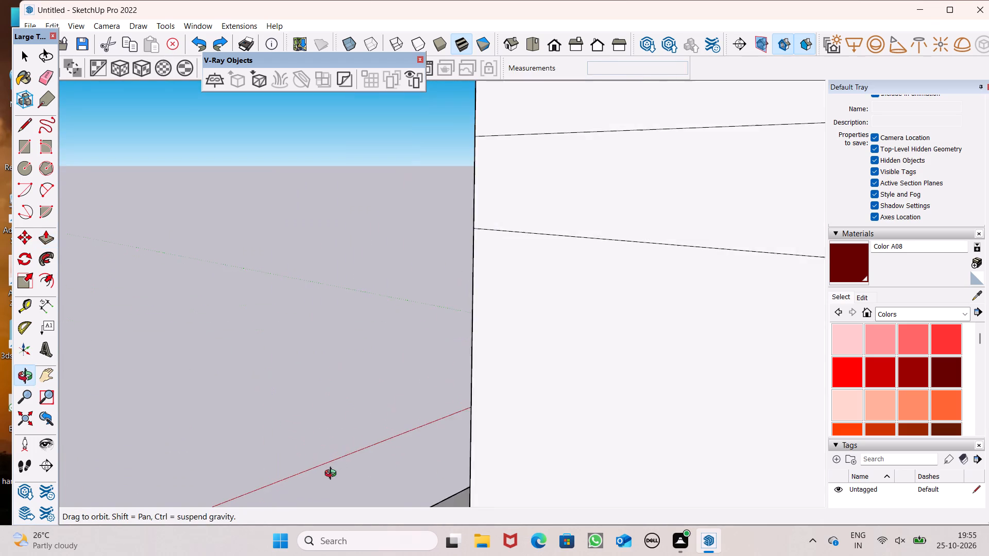
{"action": "middle_click_drag", "start_coordinate": [333, 475], "coordinate": [332, 475]}
{"action": "scroll", "coordinate": [524, 348], "scroll_direction": "down", "scroll_amount": 6}
{"action": "scroll", "coordinate": [474, 379], "scroll_direction": "down", "scroll_amount": 4}
{"action": "scroll", "coordinate": [250, 370], "scroll_direction": "up", "scroll_amount": 9}
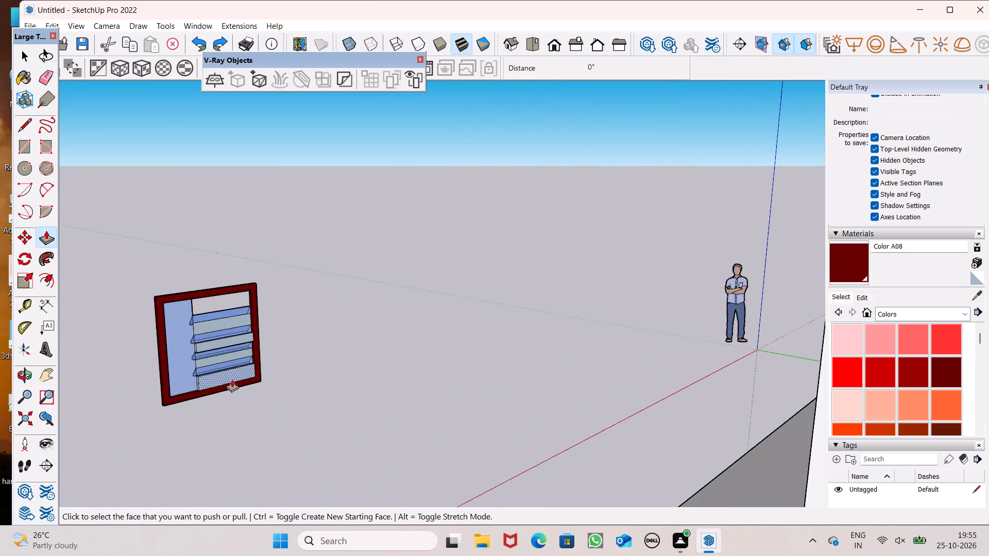
{"action": "scroll", "coordinate": [232, 379], "scroll_direction": "up", "scroll_amount": 4}
{"action": "key", "text": "ctrl+z"}
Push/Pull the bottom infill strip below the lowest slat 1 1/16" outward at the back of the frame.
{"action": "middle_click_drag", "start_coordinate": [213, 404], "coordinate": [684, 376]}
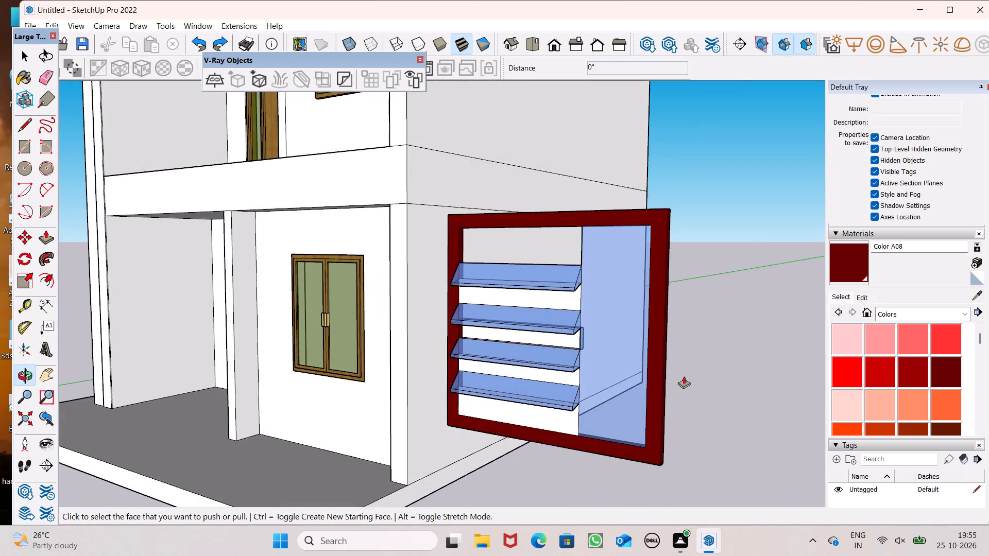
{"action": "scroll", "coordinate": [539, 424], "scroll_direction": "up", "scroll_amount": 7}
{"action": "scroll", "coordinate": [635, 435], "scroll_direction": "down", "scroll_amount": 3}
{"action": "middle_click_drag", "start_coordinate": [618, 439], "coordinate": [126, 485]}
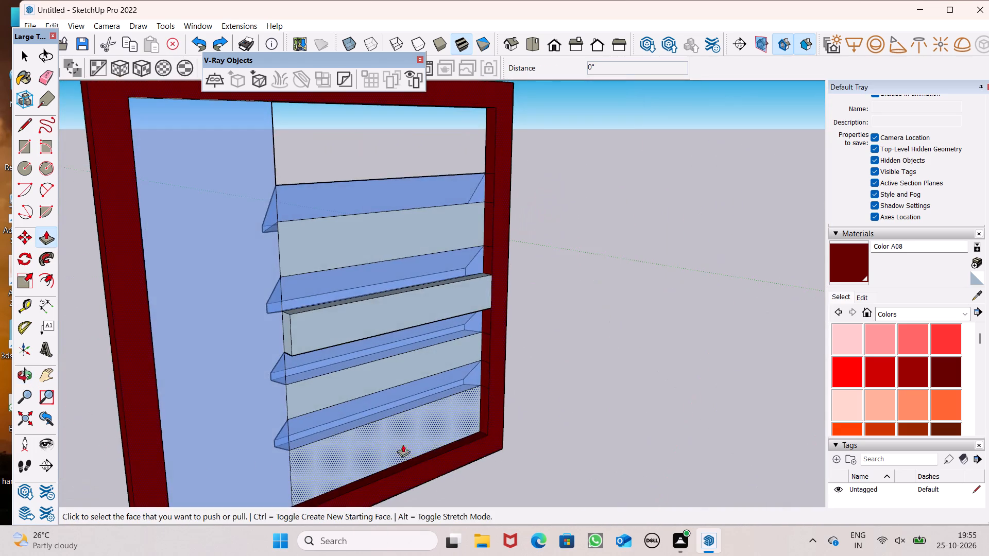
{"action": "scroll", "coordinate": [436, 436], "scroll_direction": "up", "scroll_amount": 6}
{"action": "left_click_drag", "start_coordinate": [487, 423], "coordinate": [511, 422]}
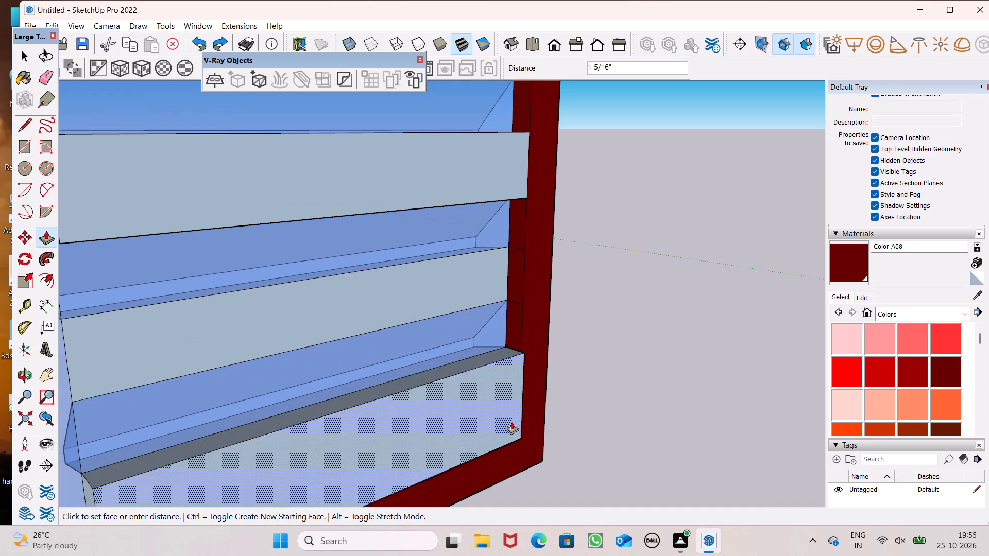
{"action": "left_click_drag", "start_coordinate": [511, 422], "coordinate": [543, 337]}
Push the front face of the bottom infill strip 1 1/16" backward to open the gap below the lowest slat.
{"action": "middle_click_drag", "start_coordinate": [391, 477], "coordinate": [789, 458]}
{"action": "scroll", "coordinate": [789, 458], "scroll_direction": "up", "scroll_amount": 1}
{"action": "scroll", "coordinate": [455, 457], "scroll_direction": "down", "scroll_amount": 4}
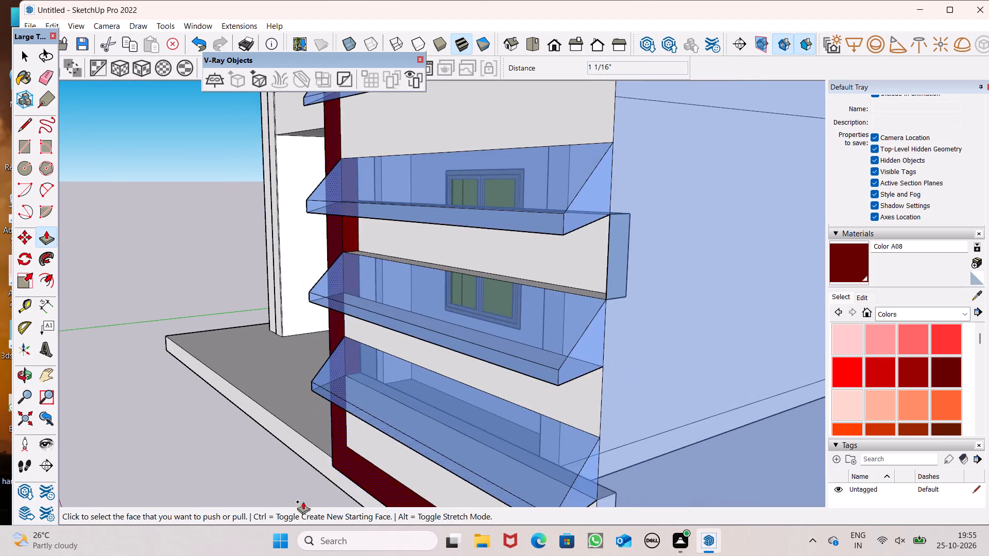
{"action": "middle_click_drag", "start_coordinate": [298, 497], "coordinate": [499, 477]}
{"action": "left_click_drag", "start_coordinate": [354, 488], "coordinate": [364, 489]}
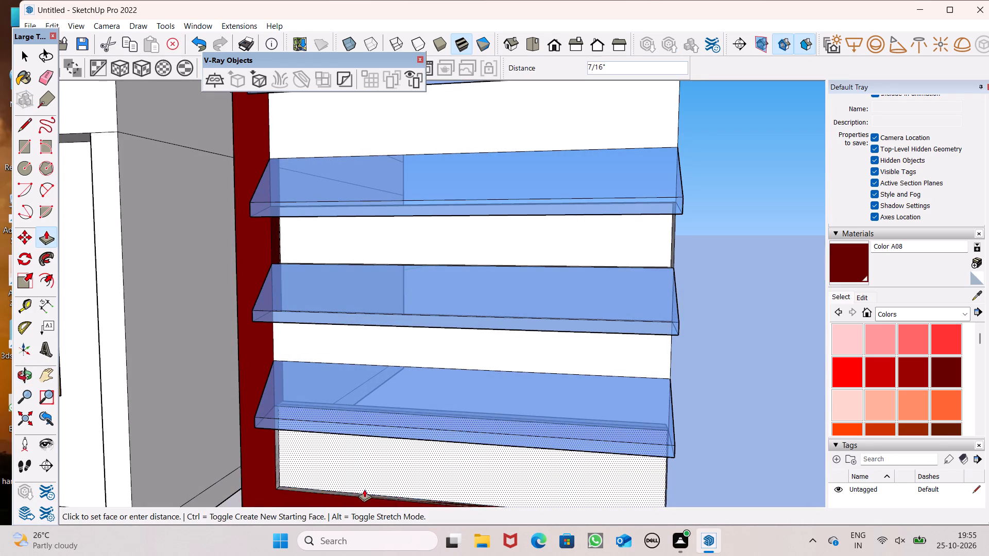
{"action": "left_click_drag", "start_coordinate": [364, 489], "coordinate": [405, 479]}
Undo the Push/Pull edits on the infill strips until all four strips between and below the slats are flat again.
{"action": "scroll", "coordinate": [465, 431], "scroll_direction": "down", "scroll_amount": 4}
{"action": "middle_click_drag", "start_coordinate": [579, 411], "coordinate": [162, 470]}
{"action": "middle_click_drag", "start_coordinate": [480, 377], "coordinate": [320, 394]}
{"action": "scroll", "coordinate": [465, 311], "scroll_direction": "up", "scroll_amount": 2}
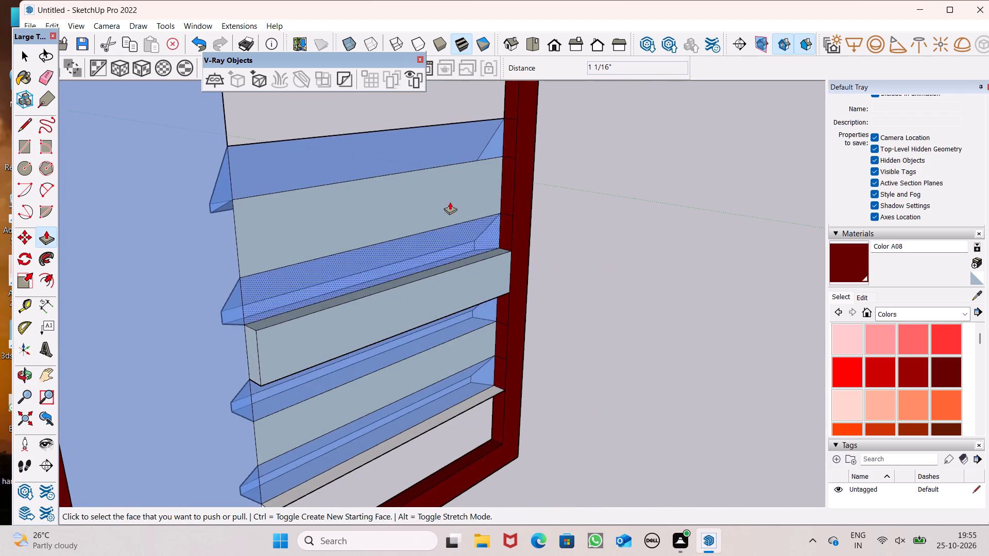
{"action": "scroll", "coordinate": [450, 202], "scroll_direction": "up", "scroll_amount": 2}
{"action": "scroll", "coordinate": [464, 245], "scroll_direction": "up", "scroll_amount": 1}
{"action": "middle_click_drag", "start_coordinate": [464, 299], "coordinate": [827, 232]}
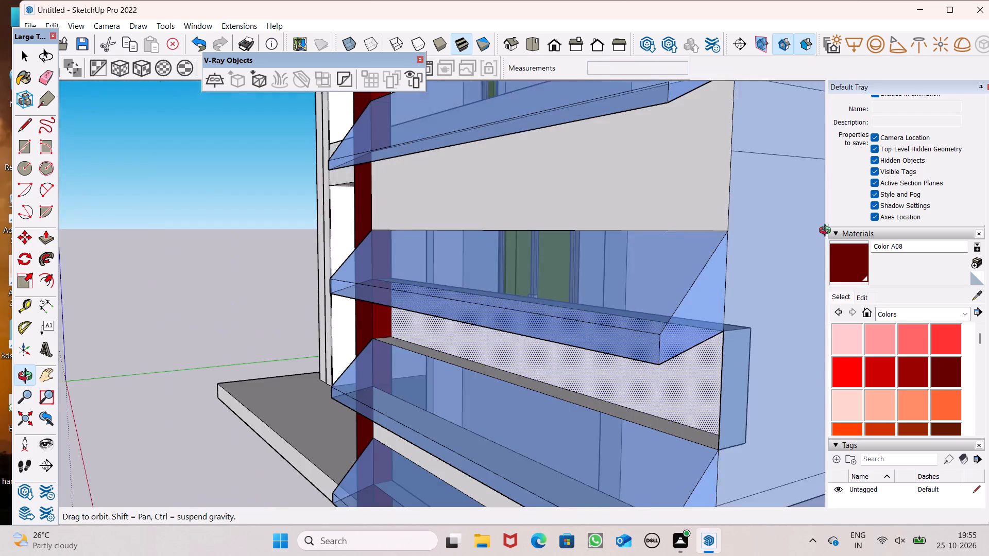
{"action": "middle_click_drag", "start_coordinate": [827, 232], "coordinate": [830, 220]}
{"action": "key", "text": "ctrl+z"}
{"action": "key", "text": "ctrl+z"}
{"action": "key", "text": "ctrl+z"}
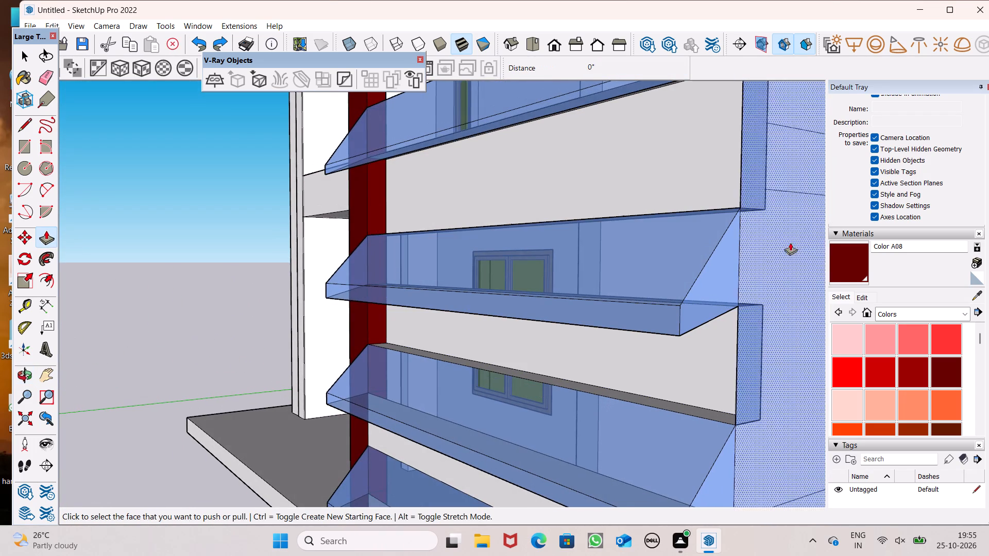
{"action": "key", "text": "ctrl+z"}
{"action": "scroll", "coordinate": [653, 280], "scroll_direction": "down", "scroll_amount": 5}
{"action": "middle_click_drag", "start_coordinate": [644, 293], "coordinate": [646, 280]}
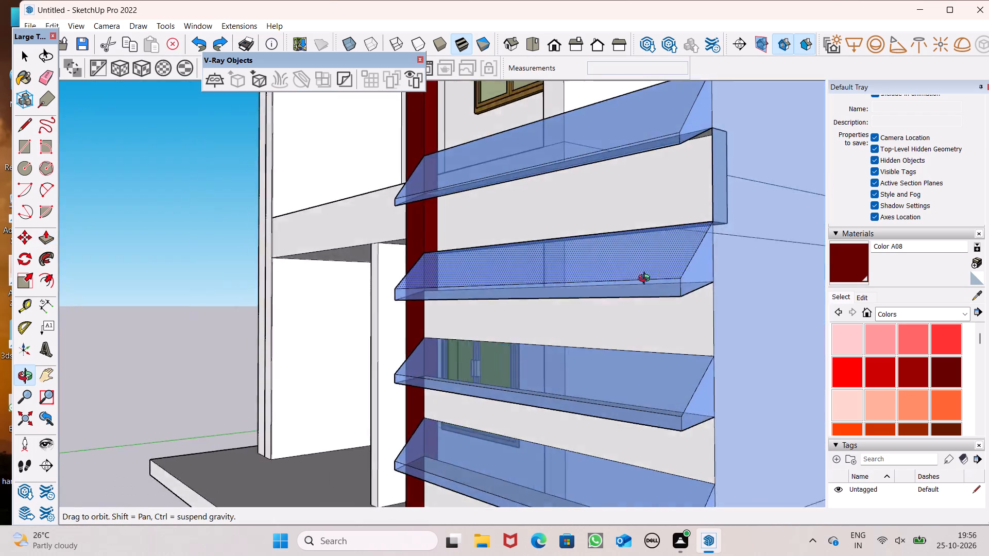
{"action": "middle_click_drag", "start_coordinate": [646, 280], "coordinate": [241, 349]}
{"action": "scroll", "coordinate": [346, 316], "scroll_direction": "down", "scroll_amount": 3}
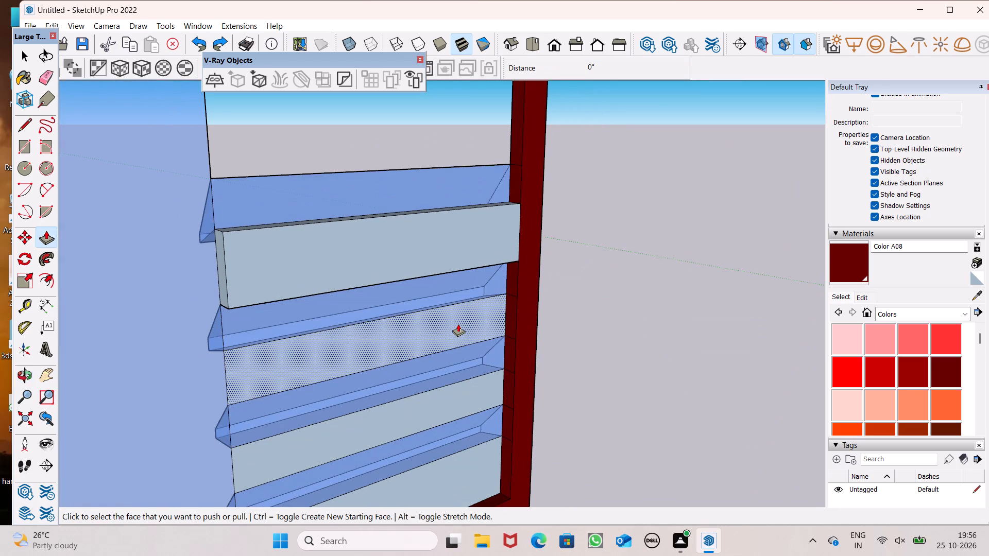
{"action": "key", "text": "ctrl+z"}
{"action": "middle_click_drag", "start_coordinate": [452, 309], "coordinate": [406, 352]}
{"action": "scroll", "coordinate": [406, 352], "scroll_direction": "up", "scroll_amount": 1}
{"action": "key", "text": "ctrl+z"}
{"action": "middle_click_drag", "start_coordinate": [444, 308], "coordinate": [375, 353]}
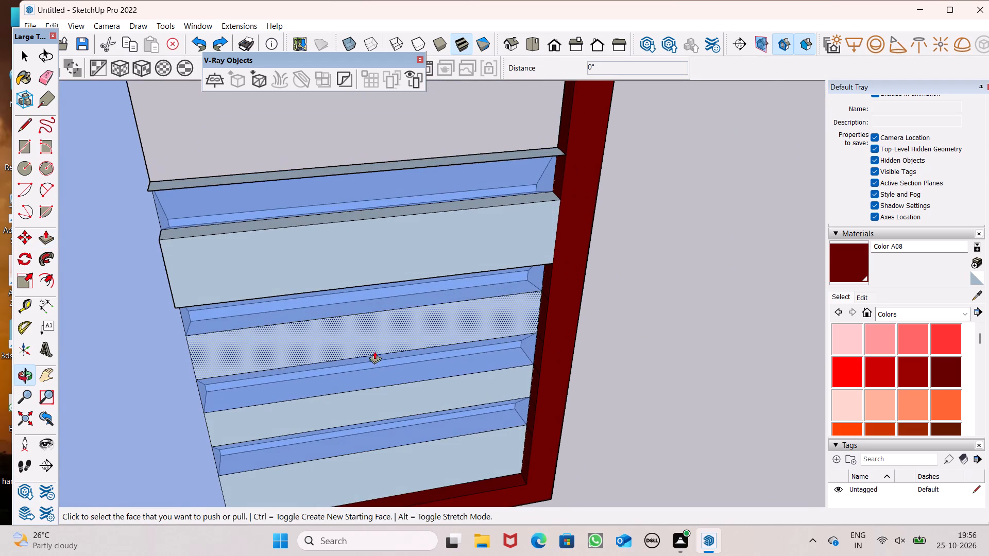
{"action": "key", "text": "ctrl+z"}
{"action": "scroll", "coordinate": [484, 252], "scroll_direction": "down", "scroll_amount": 5}
{"action": "middle_click_drag", "start_coordinate": [489, 267], "coordinate": [159, 210]}
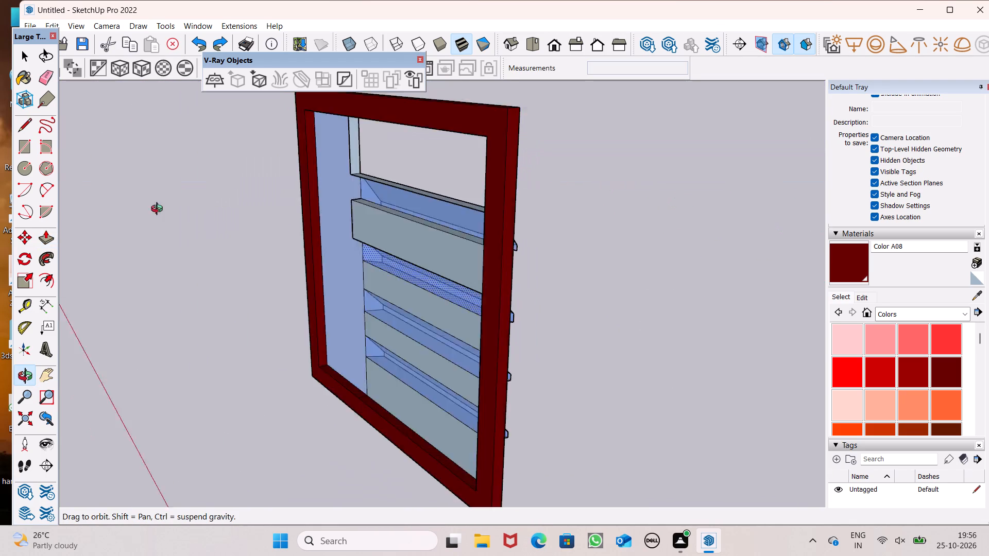
{"action": "middle_click_drag", "start_coordinate": [159, 210], "coordinate": [238, 274]}
{"action": "key", "text": "ctrl+z"}
Push/Pull each of the four infill strips between and below the slats 1 1/16" outward at the back of the frame.
{"action": "scroll", "coordinate": [428, 252], "scroll_direction": "up", "scroll_amount": 1}
{"action": "middle_click_drag", "start_coordinate": [439, 265], "coordinate": [515, 271]}
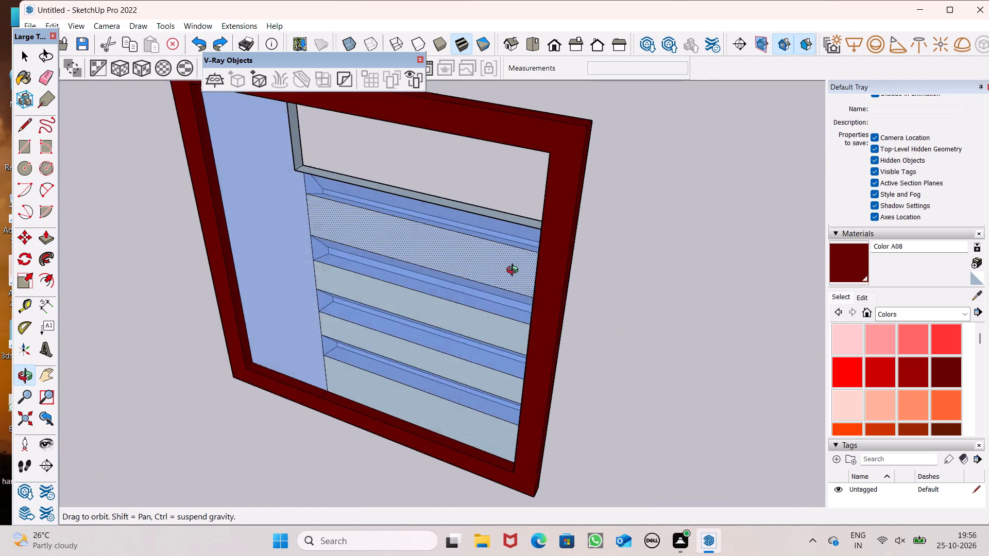
{"action": "middle_click_drag", "start_coordinate": [515, 271], "coordinate": [541, 271]}
{"action": "left_click_drag", "start_coordinate": [531, 270], "coordinate": [548, 283]}
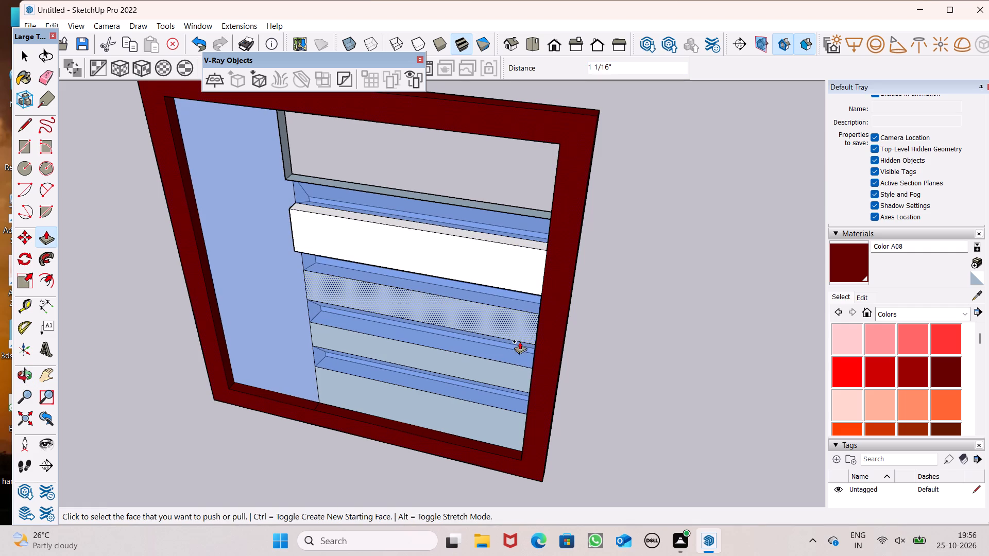
{"action": "left_click_drag", "start_coordinate": [514, 336], "coordinate": [547, 346]}
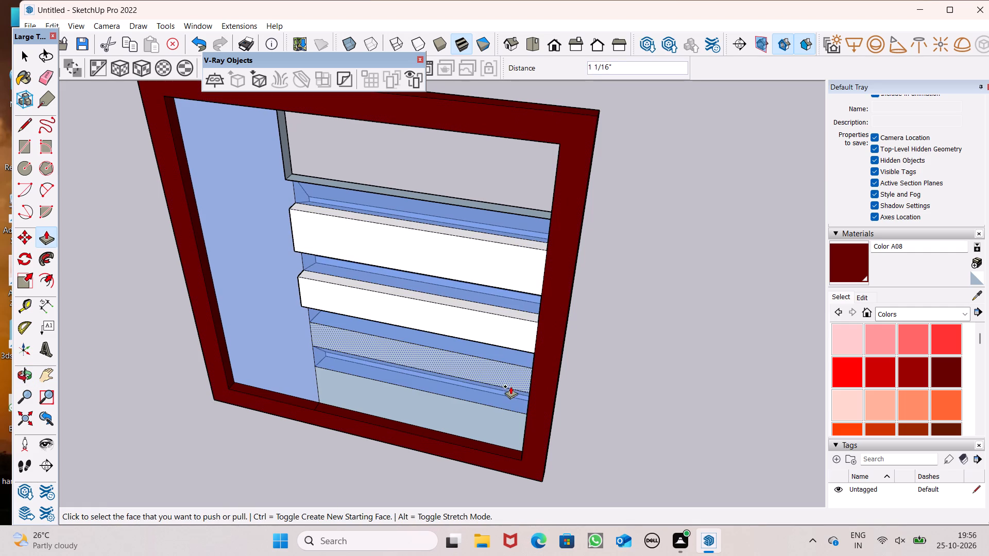
{"action": "scroll", "coordinate": [515, 360], "scroll_direction": "down", "scroll_amount": 3}
{"action": "middle_click_drag", "start_coordinate": [511, 393], "coordinate": [519, 325]}
{"action": "left_click_drag", "start_coordinate": [524, 378], "coordinate": [543, 378]}
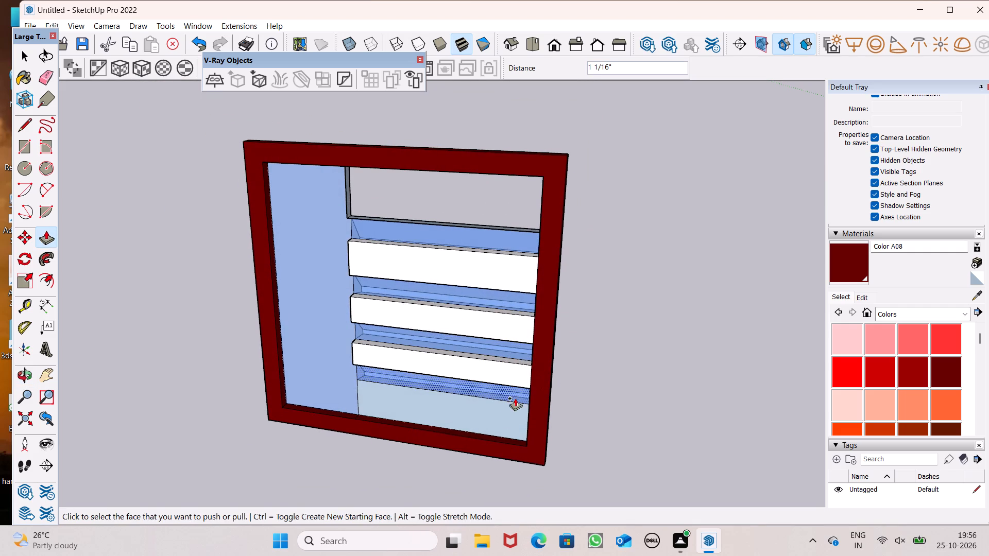
{"action": "left_click_drag", "start_coordinate": [506, 422], "coordinate": [531, 428]}
Push the front faces of the four infill strips 1 1/16" backward to open the gaps between and below the slats.
{"action": "middle_click_drag", "start_coordinate": [532, 265], "coordinate": [0, 345]}
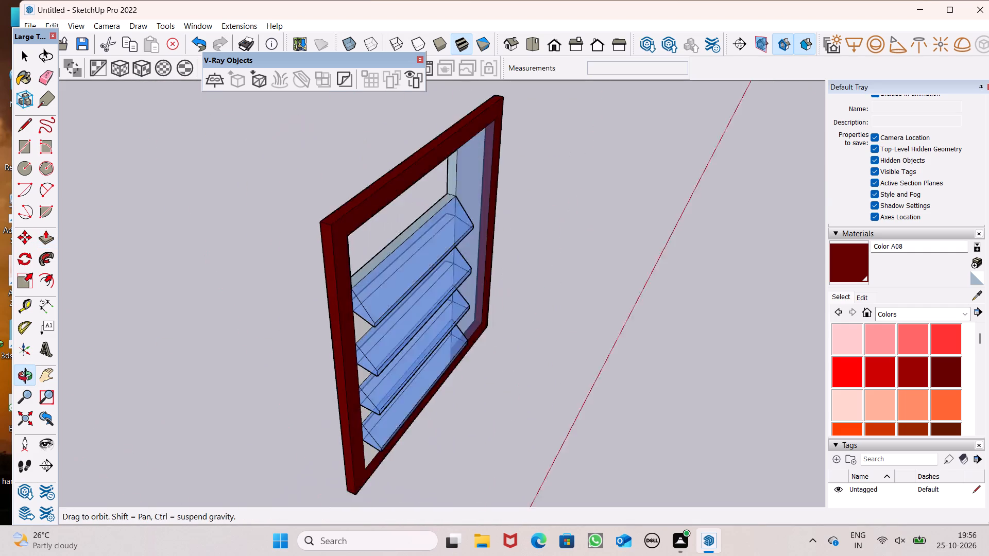
{"action": "middle_click_drag", "start_coordinate": [0, 345], "coordinate": [0, 325]}
{"action": "scroll", "coordinate": [0, 325], "scroll_direction": "up", "scroll_amount": 1}
{"action": "middle_click_drag", "start_coordinate": [320, 325], "coordinate": [30, 291]}
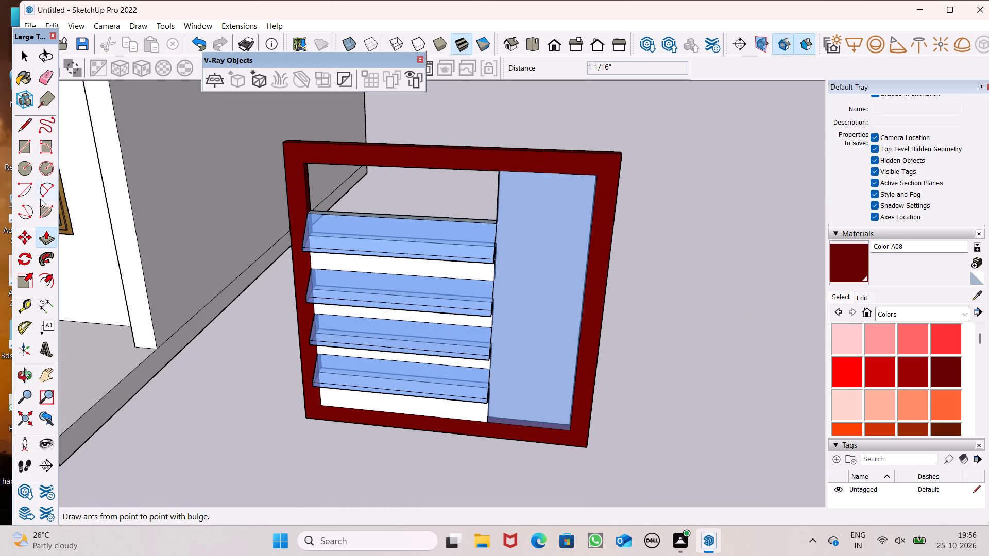
{"action": "left_click_drag", "start_coordinate": [44, 245], "coordinate": [51, 239]}
{"action": "left_click_drag", "start_coordinate": [352, 401], "coordinate": [374, 395]}
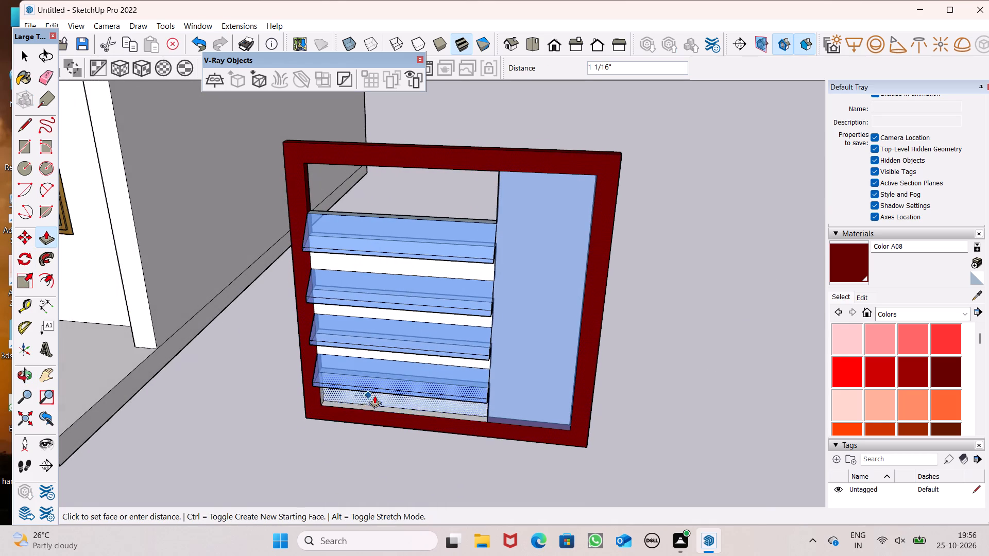
{"action": "left_click_drag", "start_coordinate": [374, 395], "coordinate": [371, 404]}
{"action": "middle_click_drag", "start_coordinate": [379, 416], "coordinate": [412, 345]}
{"action": "scroll", "coordinate": [412, 345], "scroll_direction": "up", "scroll_amount": 4}
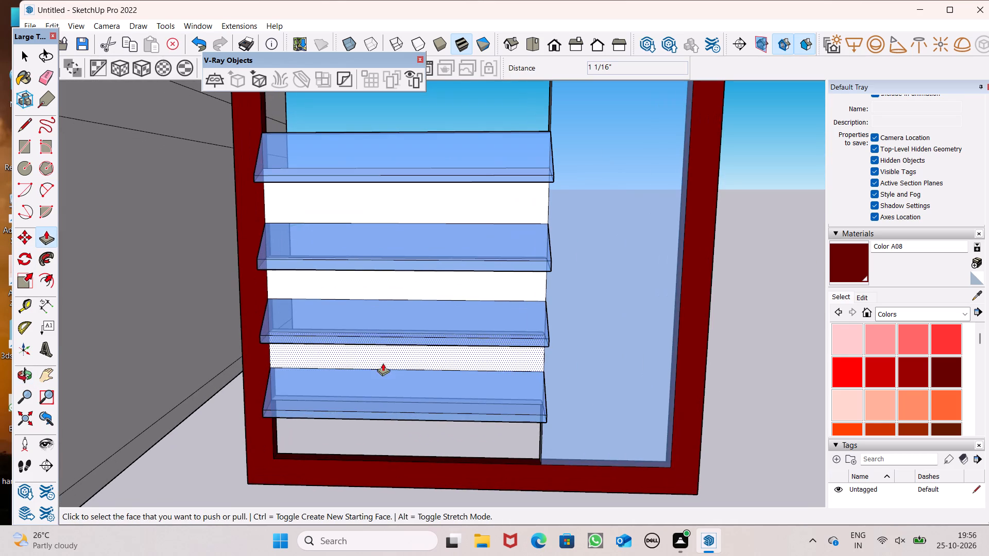
{"action": "left_click_drag", "start_coordinate": [341, 364], "coordinate": [414, 353]}
{"action": "left_click_drag", "start_coordinate": [320, 286], "coordinate": [360, 285]}
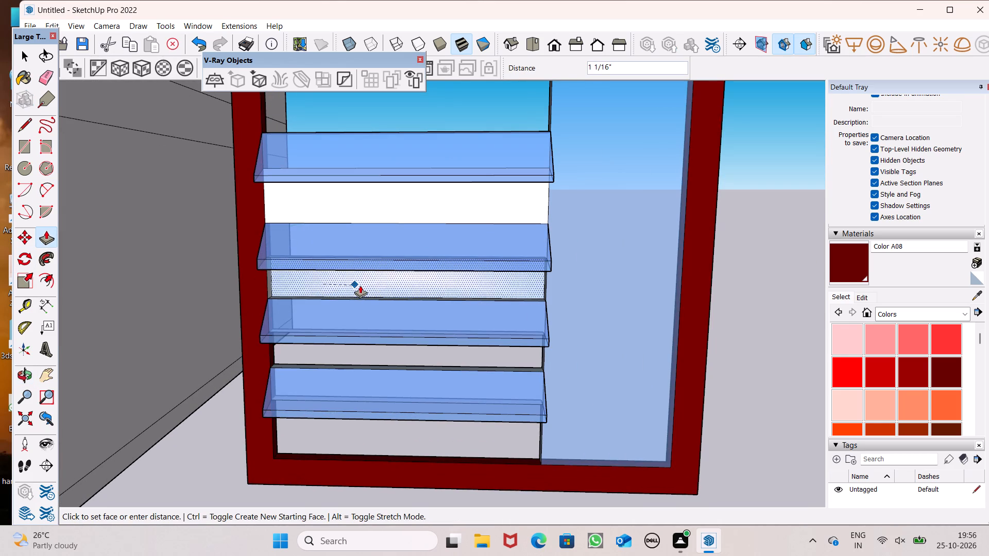
{"action": "left_click_drag", "start_coordinate": [360, 285], "coordinate": [405, 282]}
{"action": "left_click_drag", "start_coordinate": [306, 201], "coordinate": [407, 210]}
Erase the leftover ledge edges at the back of the frame's top opening, above the uppermost slat.
{"action": "scroll", "coordinate": [399, 250], "scroll_direction": "down", "scroll_amount": 4}
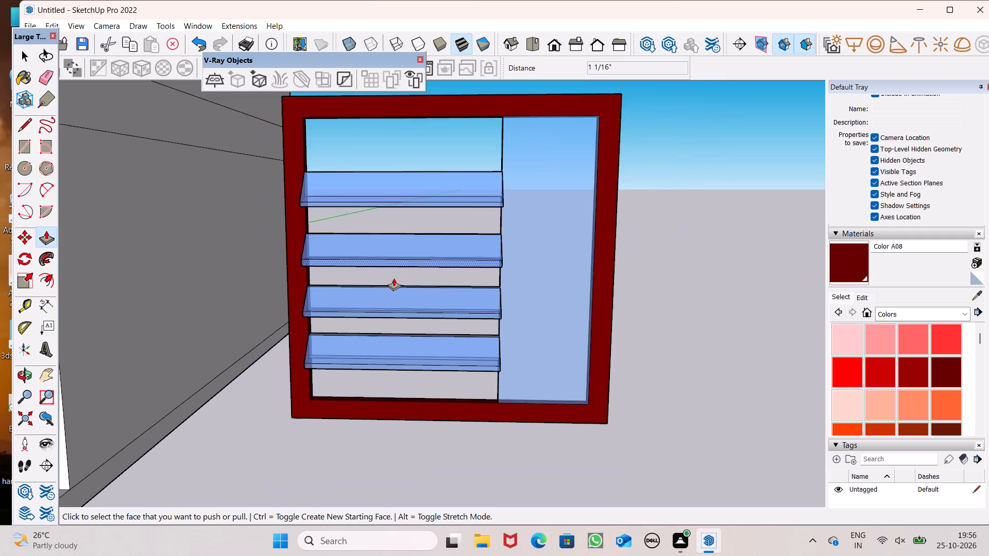
{"action": "middle_click_drag", "start_coordinate": [401, 291], "coordinate": [988, 392]}
{"action": "middle_click_drag", "start_coordinate": [362, 359], "coordinate": [462, 397]}
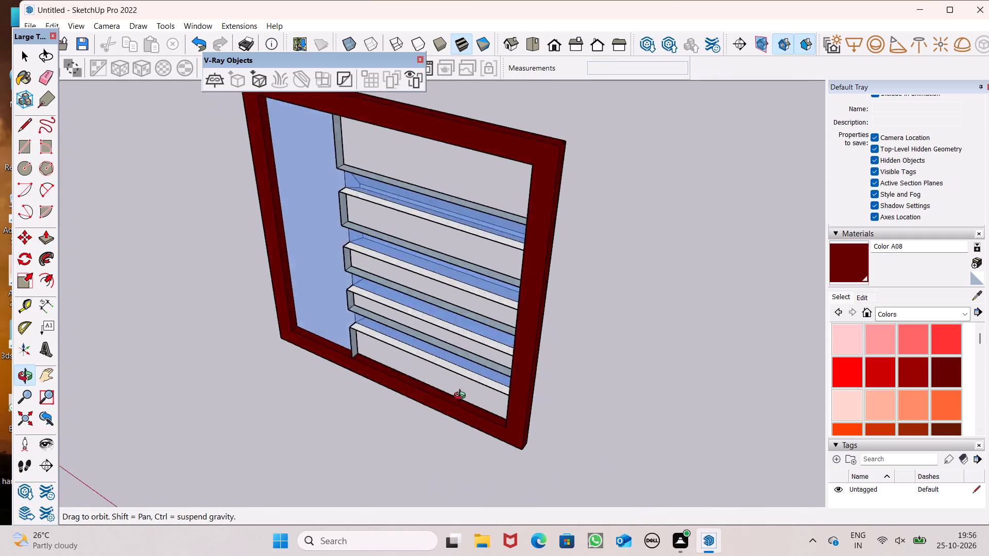
{"action": "middle_click_drag", "start_coordinate": [462, 397], "coordinate": [645, 349]}
{"action": "left_click", "coordinate": [46, 88]}
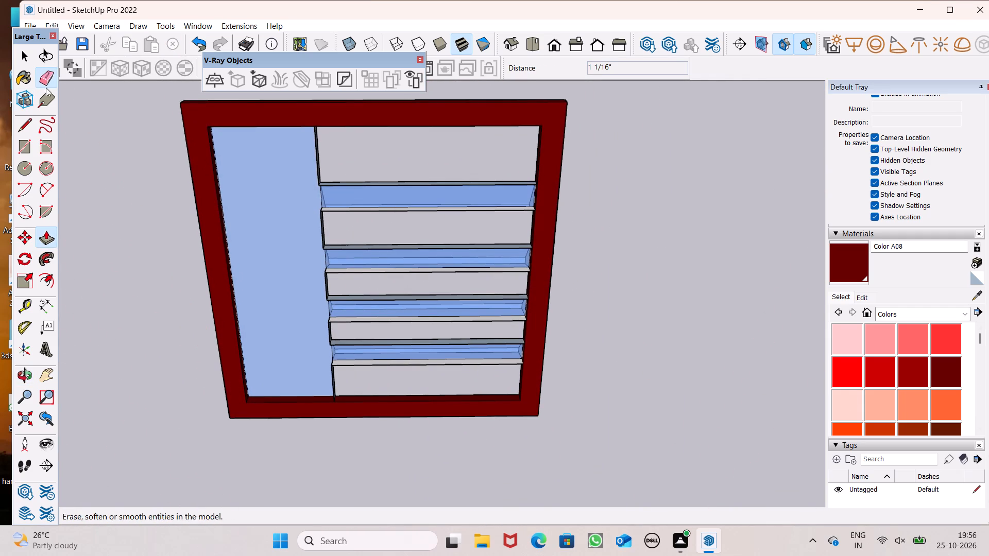
{"action": "scroll", "coordinate": [183, 106], "scroll_direction": "up", "scroll_amount": 3}
{"action": "scroll", "coordinate": [343, 188], "scroll_direction": "up", "scroll_amount": 6}
{"action": "left_click", "coordinate": [360, 197]}
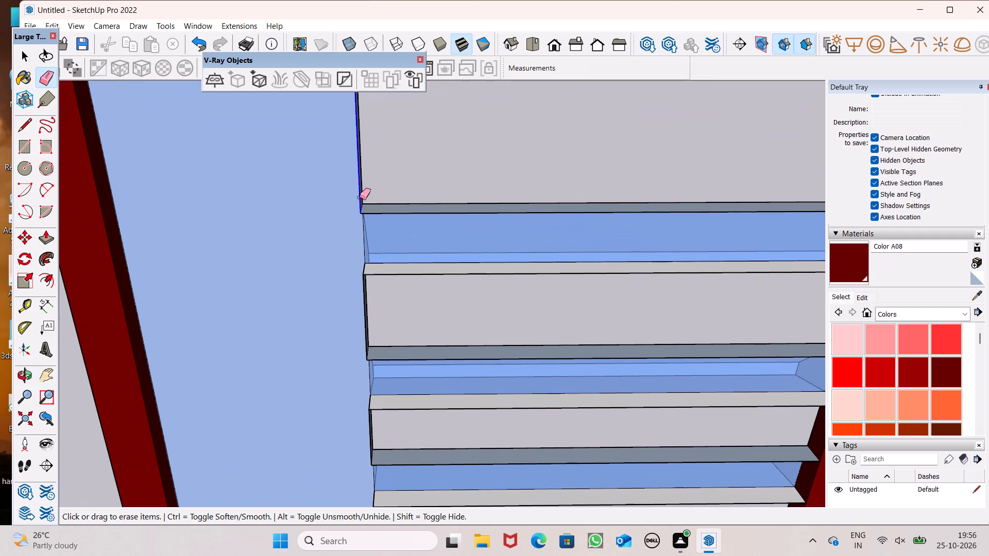
{"action": "left_click", "coordinate": [374, 212]}
{"action": "left_click", "coordinate": [358, 211]}
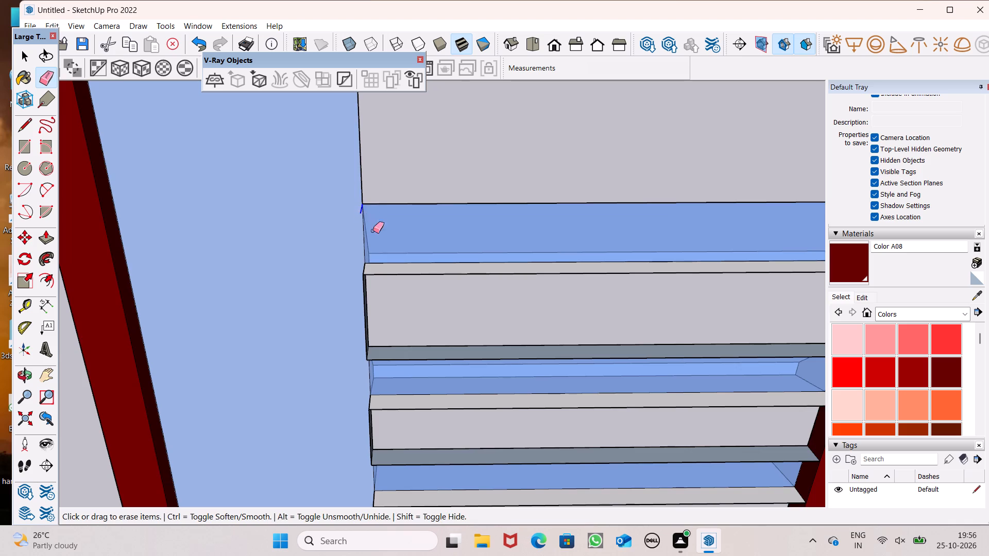
Erase the leftover rim edges protruding at the back around the gap between the top two slats.
{"action": "middle_click_drag", "start_coordinate": [373, 233], "coordinate": [506, 272]}
{"action": "scroll", "coordinate": [504, 273], "scroll_direction": "down", "scroll_amount": 1}
{"action": "scroll", "coordinate": [436, 280], "scroll_direction": "up", "scroll_amount": 5}
{"action": "left_click_drag", "start_coordinate": [417, 308], "coordinate": [411, 316]}
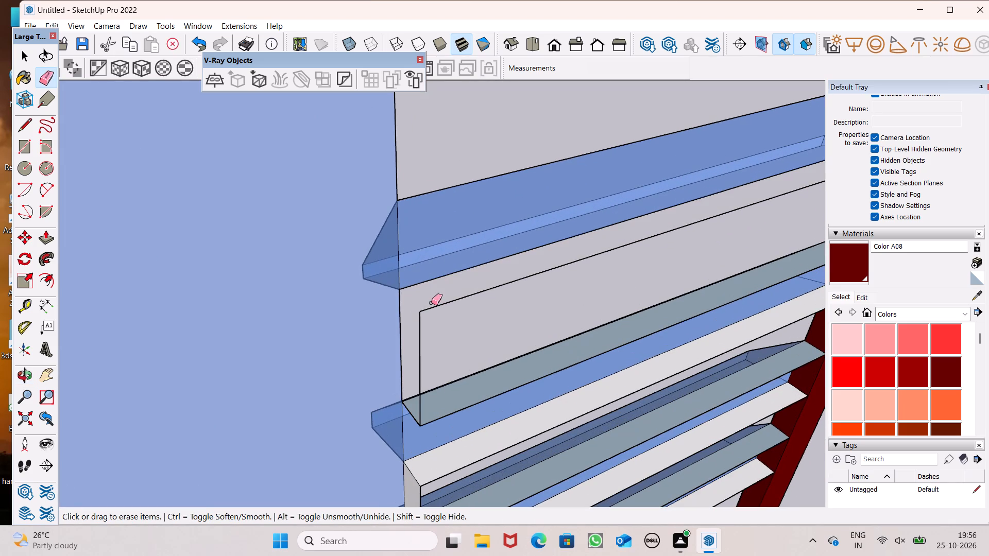
{"action": "left_click_drag", "start_coordinate": [432, 302], "coordinate": [432, 309]}
{"action": "left_click_drag", "start_coordinate": [425, 325], "coordinate": [419, 334]}
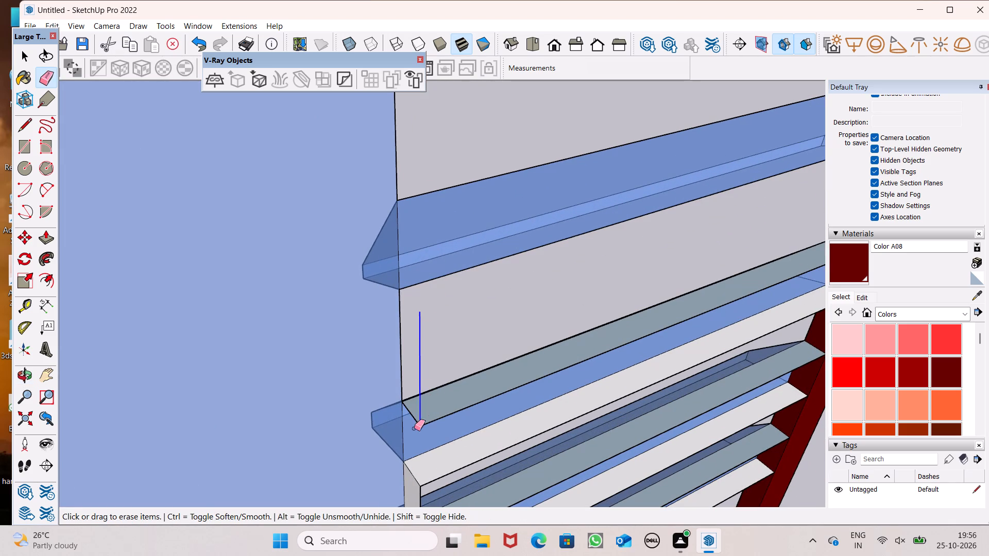
{"action": "left_click_drag", "start_coordinate": [414, 429], "coordinate": [413, 423]}
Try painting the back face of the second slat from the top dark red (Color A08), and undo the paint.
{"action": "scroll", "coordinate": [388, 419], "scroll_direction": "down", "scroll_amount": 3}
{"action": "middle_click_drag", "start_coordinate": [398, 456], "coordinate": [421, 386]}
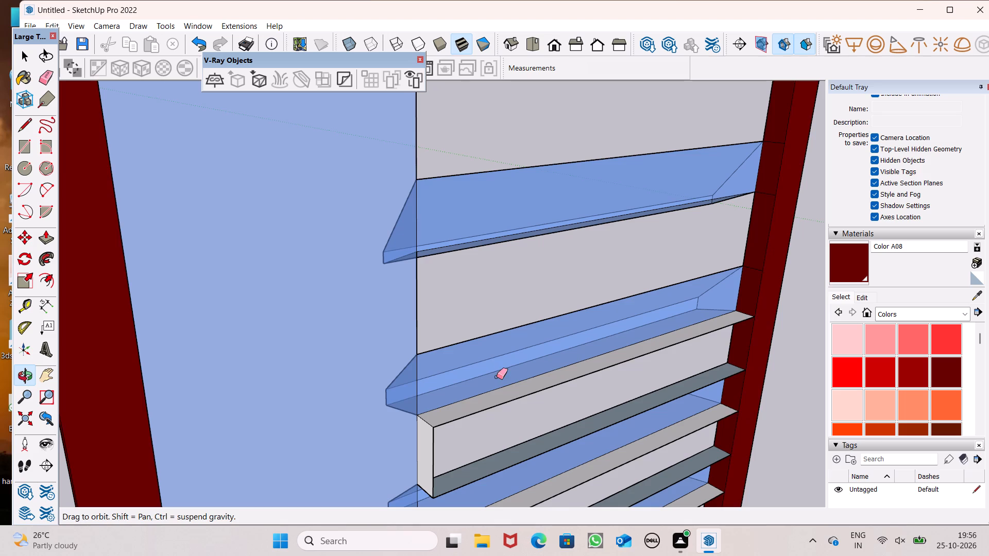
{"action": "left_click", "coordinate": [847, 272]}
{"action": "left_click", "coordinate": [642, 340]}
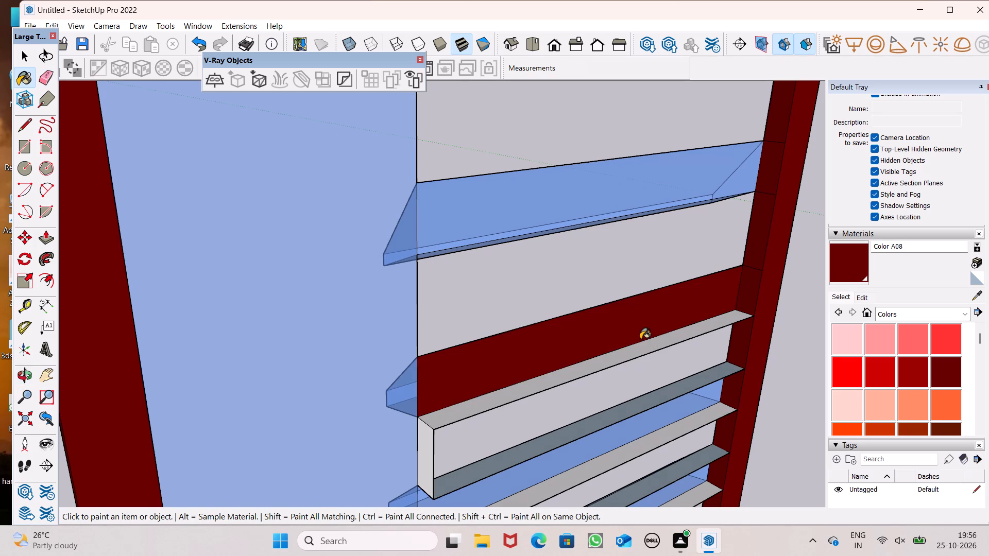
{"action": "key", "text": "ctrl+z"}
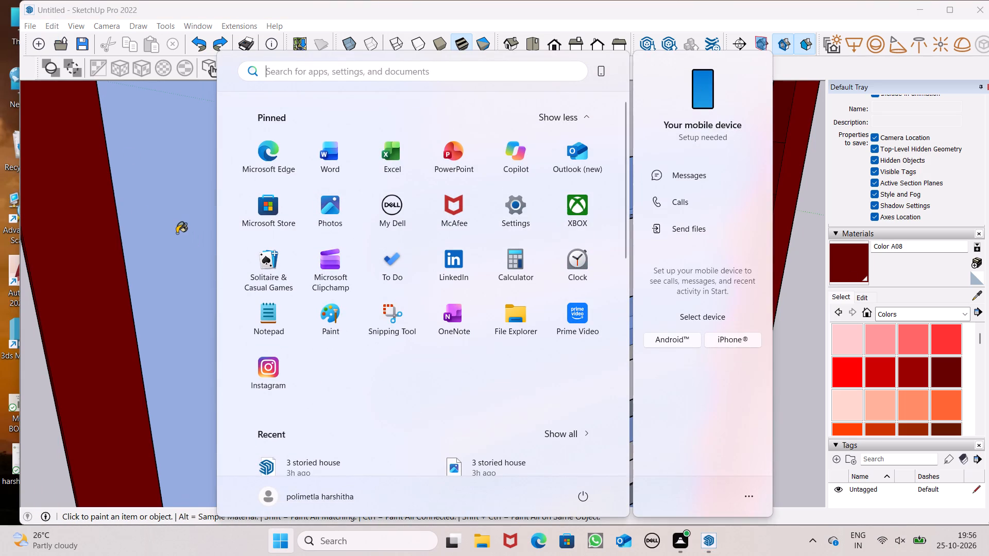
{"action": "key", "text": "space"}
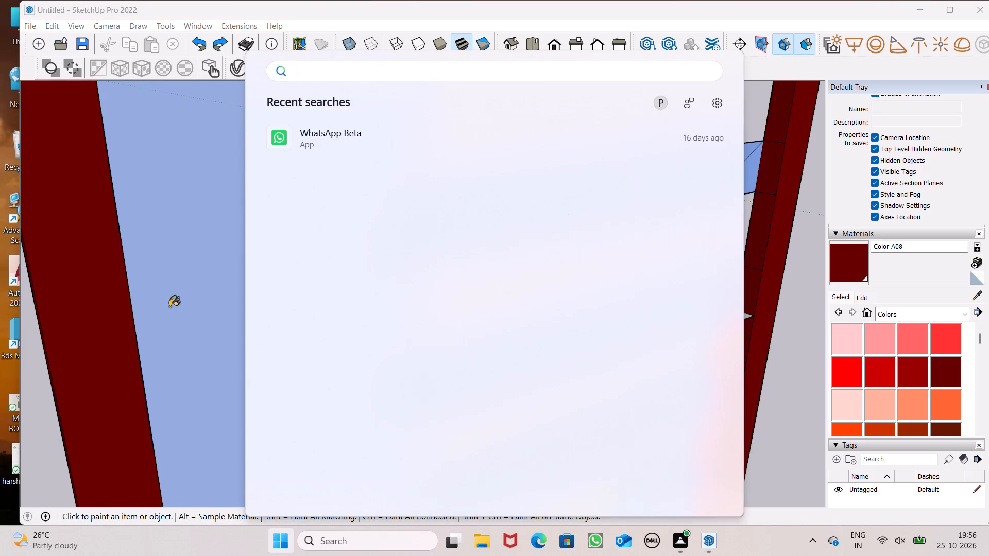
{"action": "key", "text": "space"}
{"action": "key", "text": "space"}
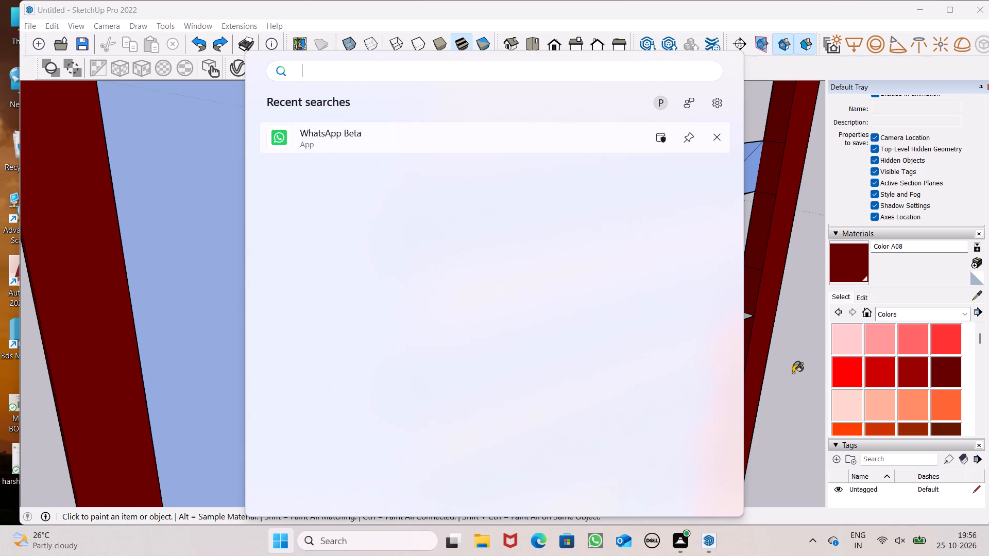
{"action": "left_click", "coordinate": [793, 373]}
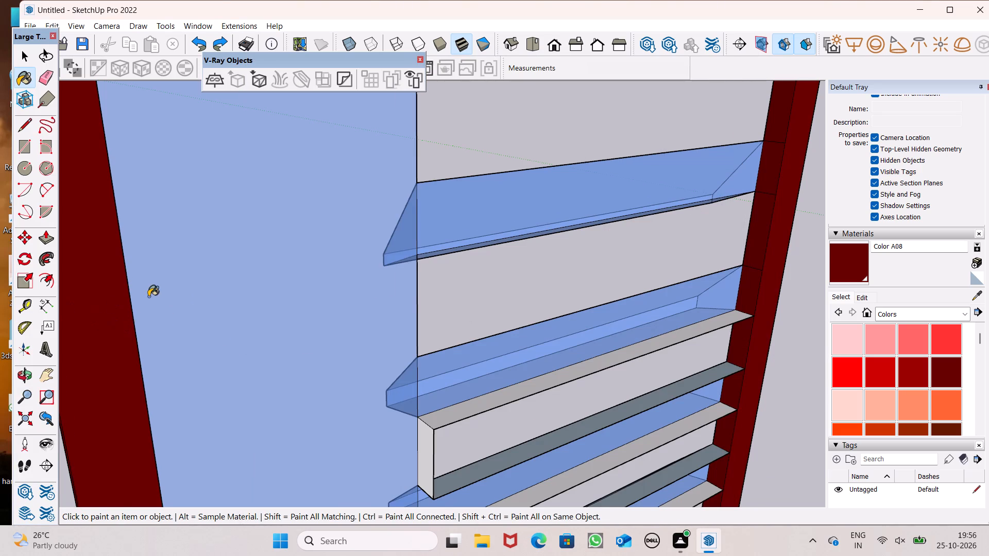
Erase the leftover rim edges protruding at the back along the top and side of the gap between the second and third slats.
{"action": "scroll", "coordinate": [148, 297], "scroll_direction": "down", "scroll_amount": 6}
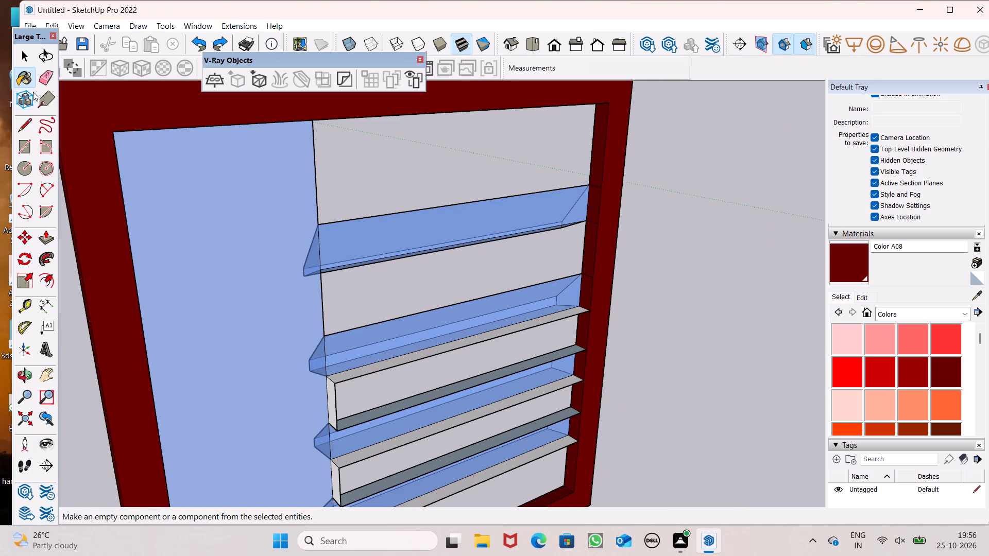
{"action": "left_click", "coordinate": [44, 68]}
{"action": "scroll", "coordinate": [517, 322], "scroll_direction": "up", "scroll_amount": 2}
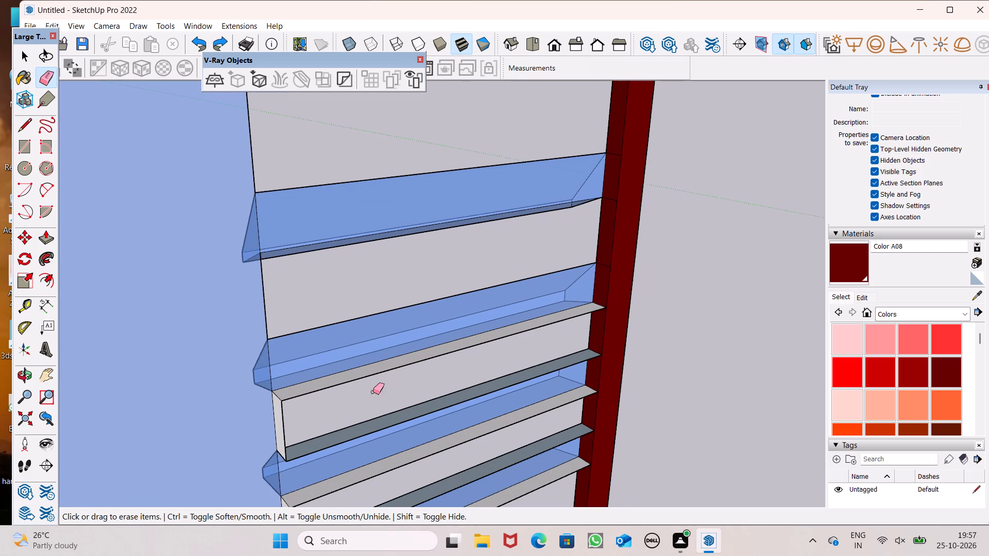
{"action": "middle_click_drag", "start_coordinate": [319, 406], "coordinate": [455, 404]}
{"action": "scroll", "coordinate": [436, 419], "scroll_direction": "up", "scroll_amount": 1}
{"action": "scroll", "coordinate": [422, 441], "scroll_direction": "down", "scroll_amount": 1}
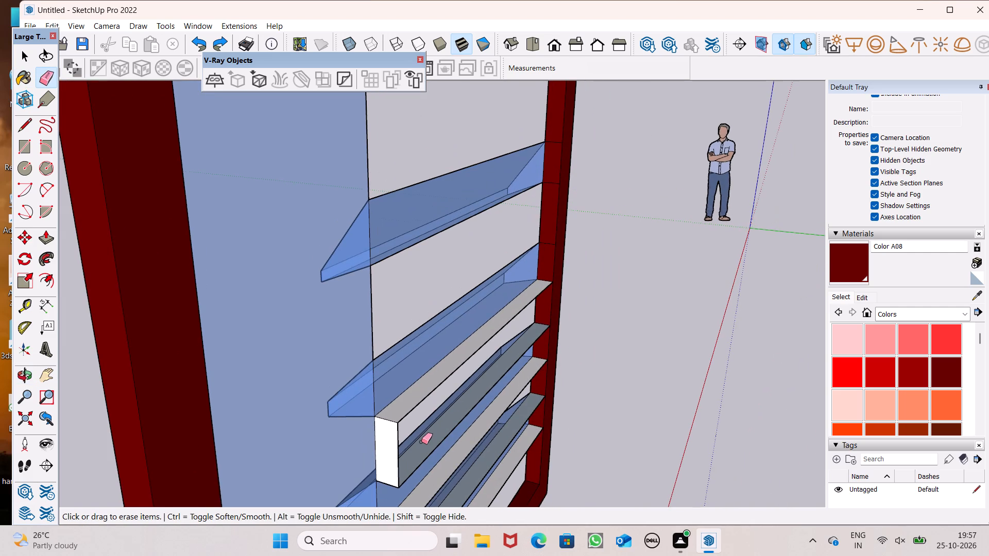
{"action": "left_click_drag", "start_coordinate": [394, 415], "coordinate": [392, 429]}
{"action": "left_click", "coordinate": [391, 429]}
{"action": "left_click", "coordinate": [399, 421]}
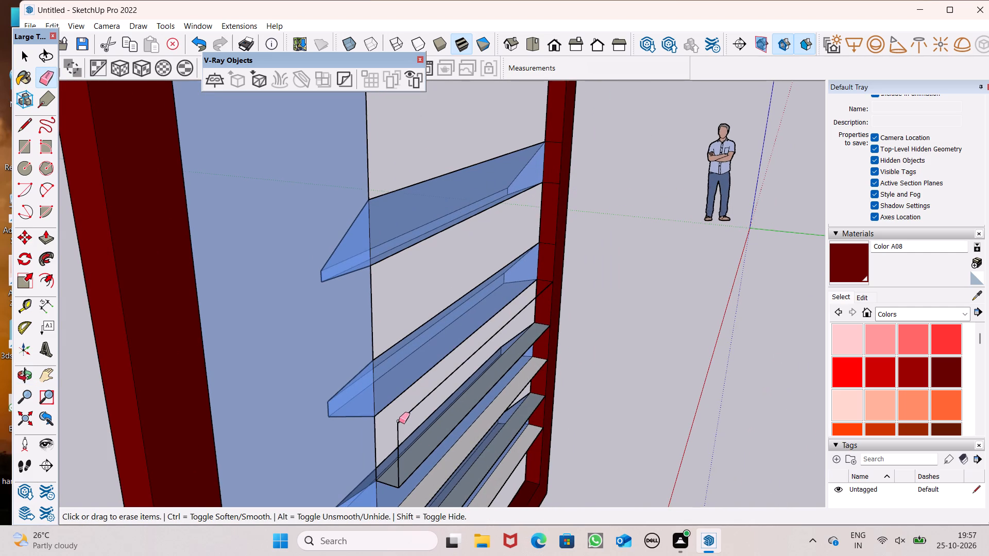
{"action": "left_click_drag", "start_coordinate": [399, 428], "coordinate": [396, 433]}
Erase the leftover ledge edges at the back of the gap, just above the third slat.
{"action": "scroll", "coordinate": [394, 428], "scroll_direction": "down", "scroll_amount": 3}
{"action": "scroll", "coordinate": [429, 405], "scroll_direction": "down", "scroll_amount": 3}
{"action": "middle_click_drag", "start_coordinate": [453, 437], "coordinate": [438, 430]}
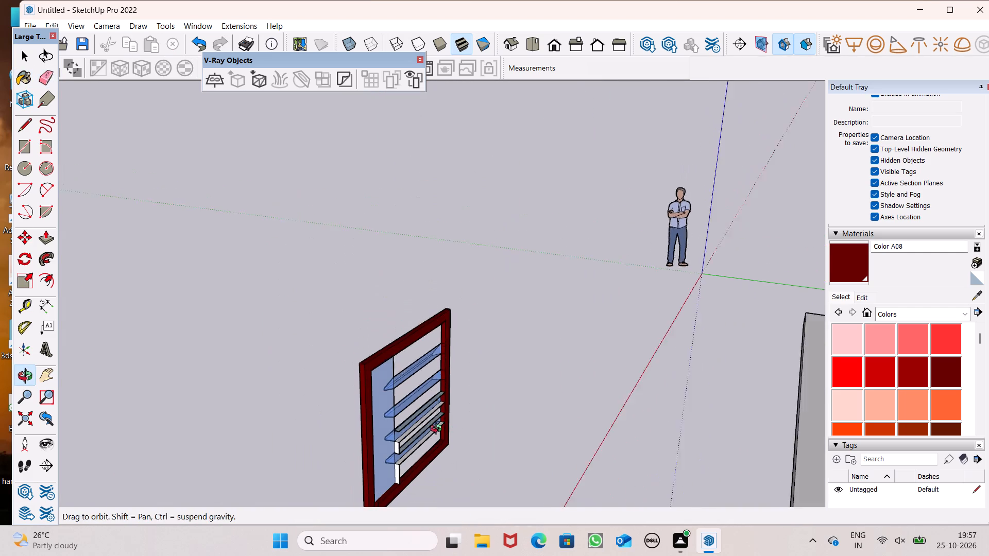
{"action": "middle_click_drag", "start_coordinate": [438, 430], "coordinate": [378, 405]}
{"action": "scroll", "coordinate": [350, 409], "scroll_direction": "up", "scroll_amount": 16}
{"action": "middle_click_drag", "start_coordinate": [351, 425], "coordinate": [447, 453]}
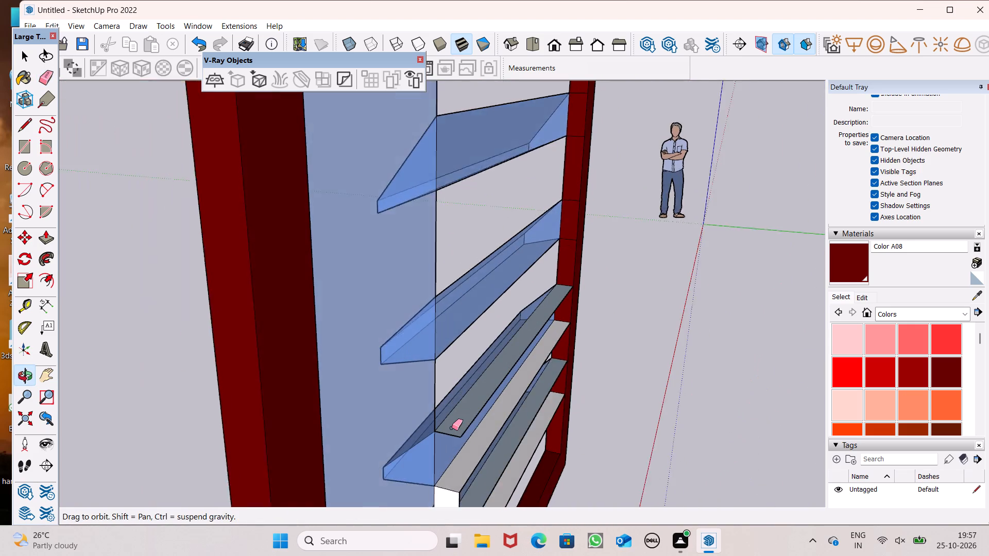
{"action": "scroll", "coordinate": [452, 426], "scroll_direction": "up", "scroll_amount": 4}
{"action": "left_click_drag", "start_coordinate": [455, 437], "coordinate": [469, 436]}
{"action": "left_click_drag", "start_coordinate": [469, 436], "coordinate": [478, 431]}
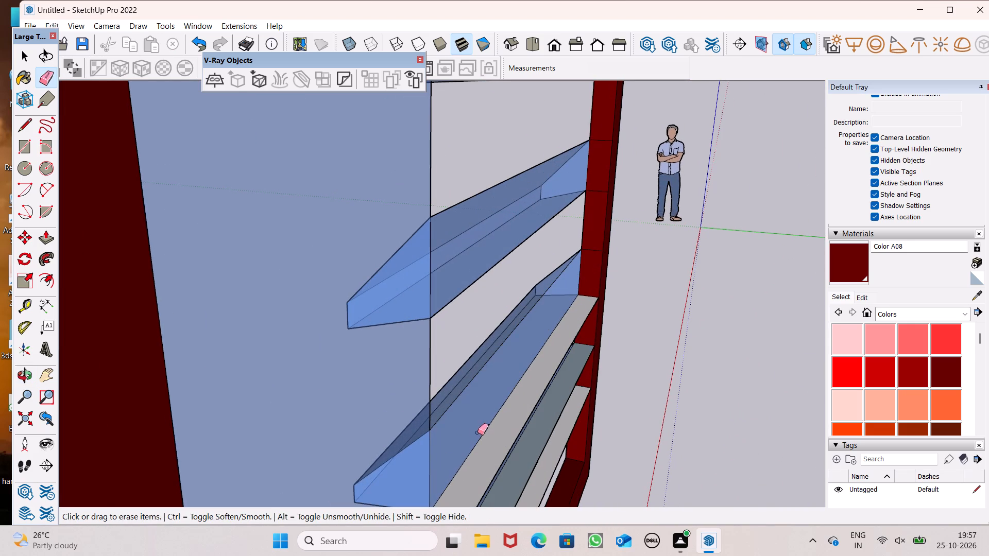
Erase the protruding rim edges at the top and side of the gap between the third and fourth slats.
{"action": "scroll", "coordinate": [366, 377], "scroll_direction": "down", "scroll_amount": 4}
{"action": "scroll", "coordinate": [399, 478], "scroll_direction": "up", "scroll_amount": 3}
{"action": "left_click", "coordinate": [455, 486]}
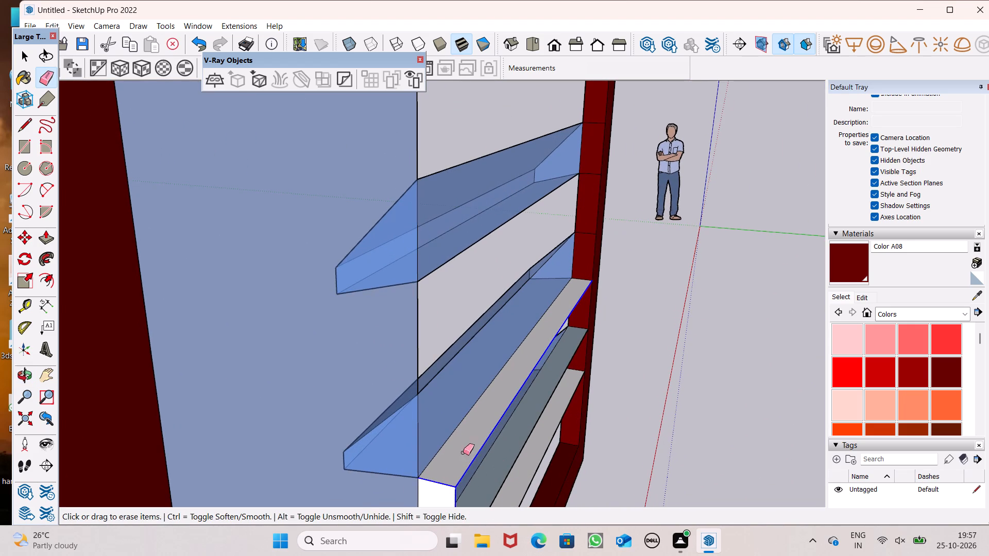
{"action": "scroll", "coordinate": [466, 354], "scroll_direction": "down", "scroll_amount": 6}
{"action": "scroll", "coordinate": [472, 413], "scroll_direction": "up", "scroll_amount": 6}
Erase the leftover ledge and its remaining edge just above the bottom slat, at the back of the frame.
{"action": "middle_click_drag", "start_coordinate": [472, 413], "coordinate": [421, 295]}
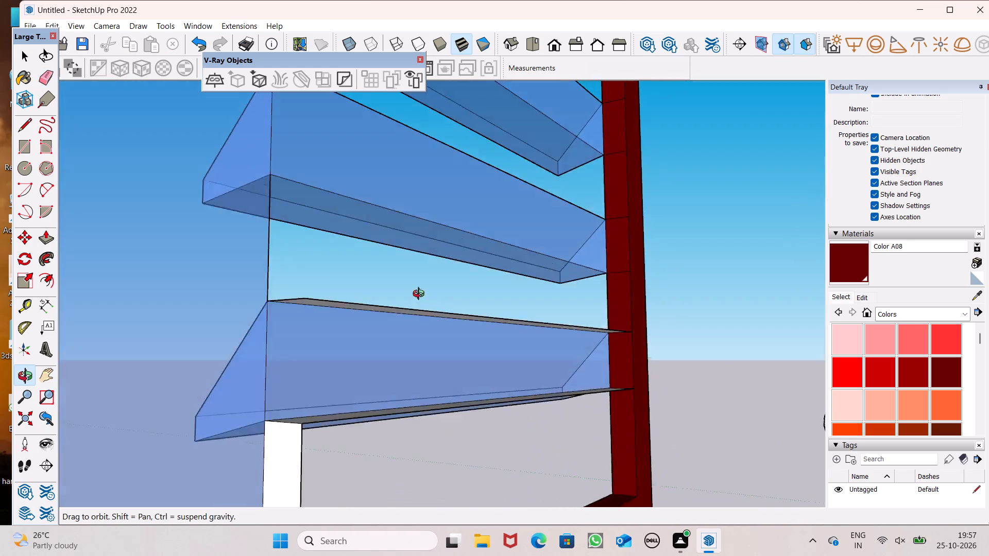
{"action": "middle_click_drag", "start_coordinate": [421, 295], "coordinate": [487, 289]}
{"action": "left_click", "coordinate": [482, 264]}
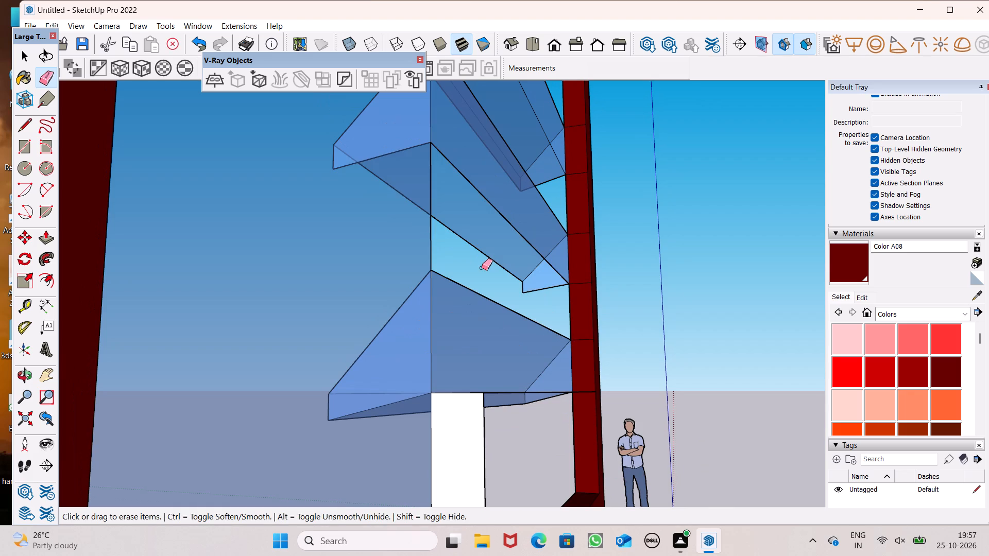
{"action": "key", "text": "ctrl+z"}
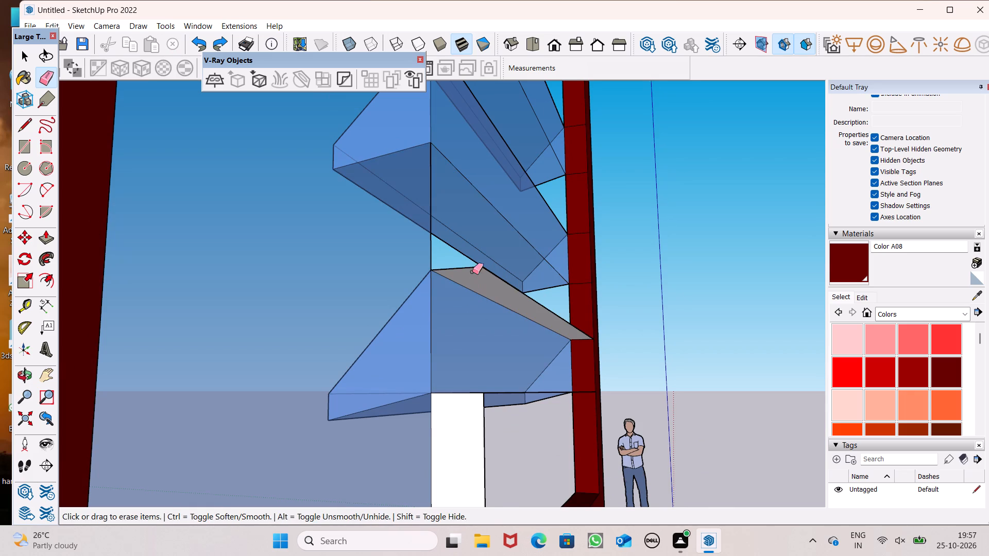
{"action": "left_click", "coordinate": [478, 268]}
{"action": "left_click", "coordinate": [485, 265]}
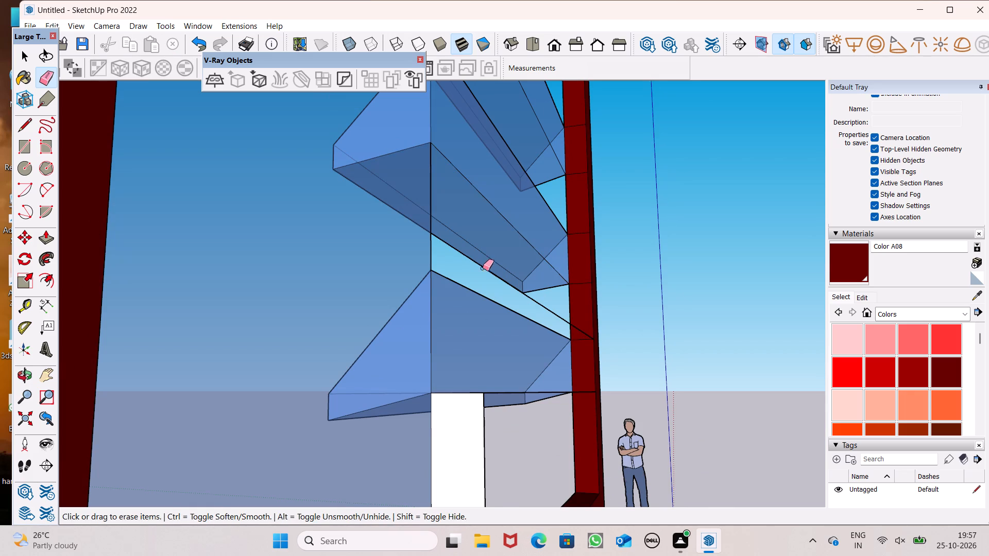
{"action": "scroll", "coordinate": [483, 286], "scroll_direction": "down", "scroll_amount": 1}
{"action": "middle_click_drag", "start_coordinate": [483, 326], "coordinate": [491, 385]}
{"action": "scroll", "coordinate": [487, 391], "scroll_direction": "down", "scroll_amount": 1}
{"action": "scroll", "coordinate": [499, 326], "scroll_direction": "up", "scroll_amount": 6}
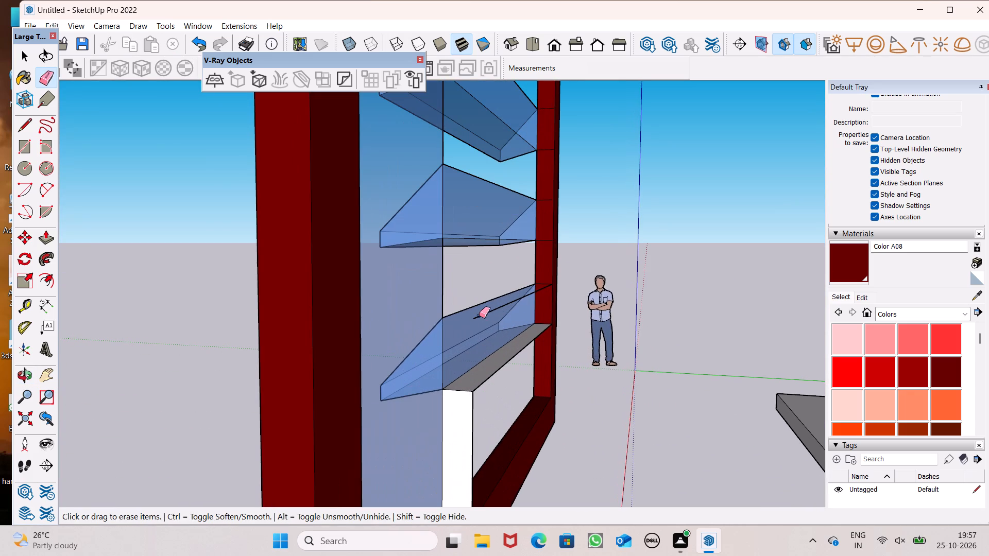
{"action": "left_click", "coordinate": [479, 316]}
Erase the protruding rim edges around the gap below the bottom slat.
{"action": "left_click_drag", "start_coordinate": [474, 379], "coordinate": [470, 400]}
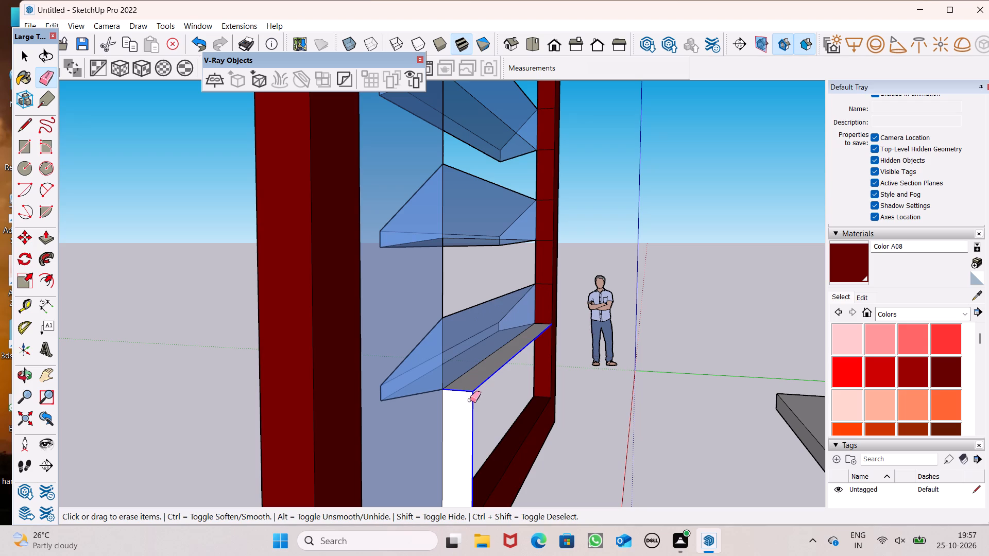
{"action": "left_click_drag", "start_coordinate": [470, 400], "coordinate": [469, 405]}
Group the complete louvre unit, including the dark red frame, blue slats and side panel.
{"action": "scroll", "coordinate": [484, 359], "scroll_direction": "down", "scroll_amount": 4}
{"action": "middle_click_drag", "start_coordinate": [480, 394], "coordinate": [772, 391]}
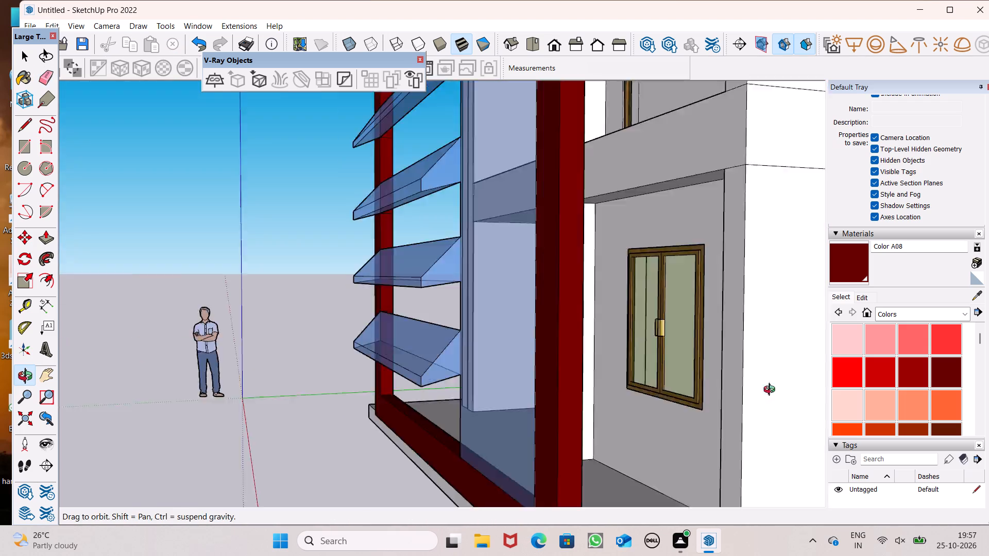
{"action": "middle_click_drag", "start_coordinate": [772, 391], "coordinate": [867, 392]}
{"action": "scroll", "coordinate": [338, 382], "scroll_direction": "down", "scroll_amount": 3}
{"action": "middle_click_drag", "start_coordinate": [244, 362], "coordinate": [387, 380]}
{"action": "key", "text": "space"}
{"action": "scroll", "coordinate": [364, 353], "scroll_direction": "down", "scroll_amount": 6}
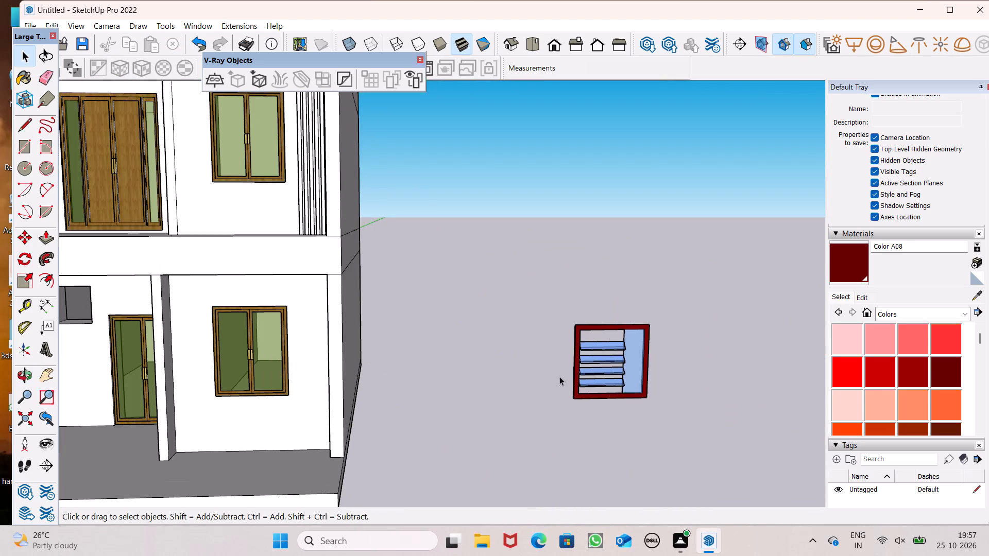
{"action": "scroll", "coordinate": [576, 370], "scroll_direction": "up", "scroll_amount": 5}
{"action": "triple_click", "coordinate": [569, 369]}
{"action": "left_click", "coordinate": [569, 369]}
{"action": "right_click_drag", "start_coordinate": [560, 366], "coordinate": [548, 353]}
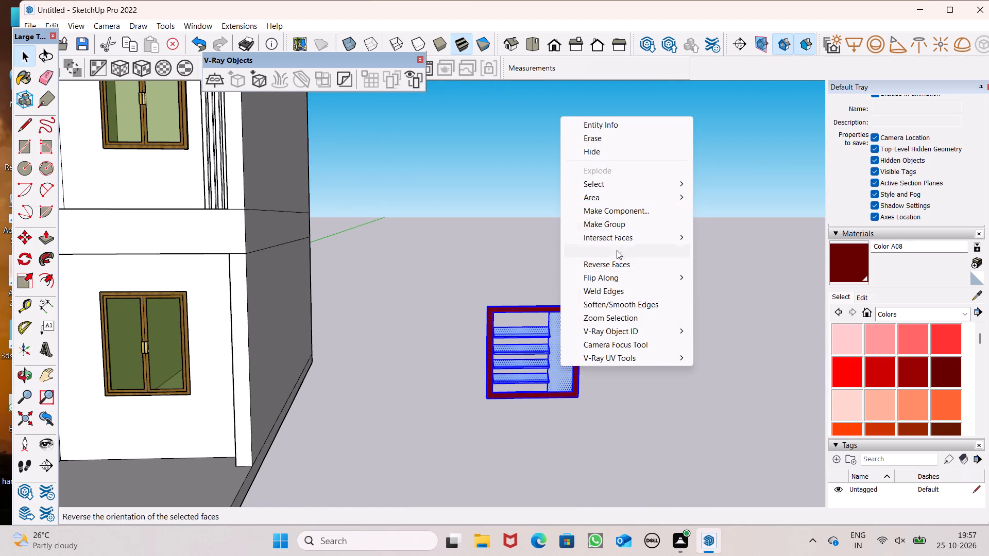
{"action": "left_click", "coordinate": [616, 228]}
Move the louvre group from beside the house to the small square opening in the ground-floor wall.
{"action": "scroll", "coordinate": [618, 231], "scroll_direction": "down", "scroll_amount": 6}
{"action": "key", "text": "m"}
{"action": "key", "text": "Return"}
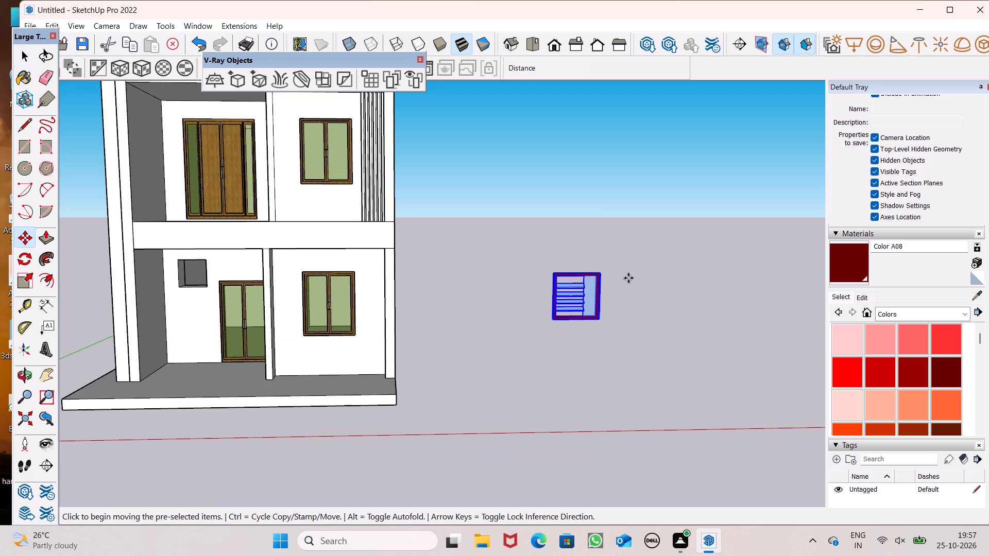
{"action": "left_click_drag", "start_coordinate": [601, 320], "coordinate": [203, 290]}
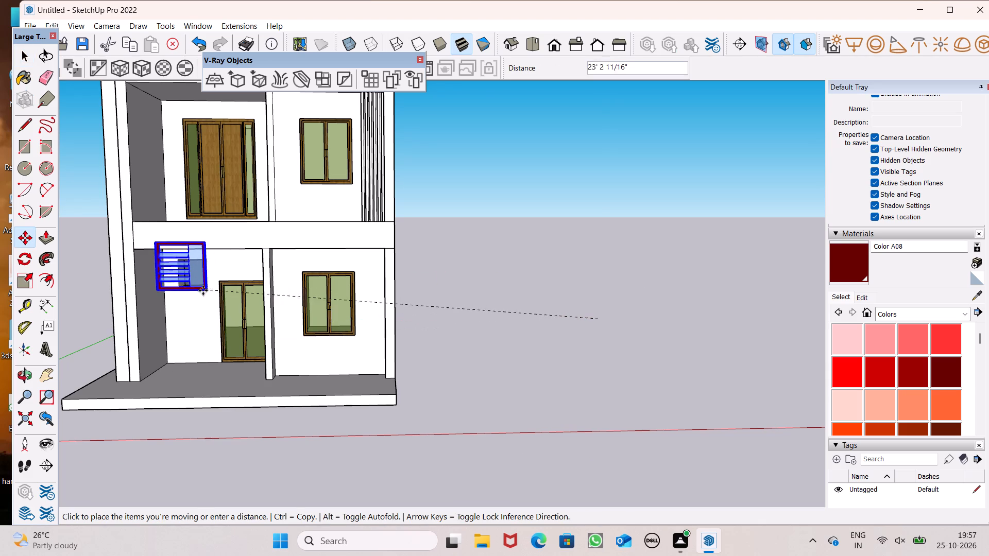
{"action": "left_click_drag", "start_coordinate": [203, 290], "coordinate": [209, 306]}
{"action": "scroll", "coordinate": [203, 282], "scroll_direction": "up", "scroll_amount": 17}
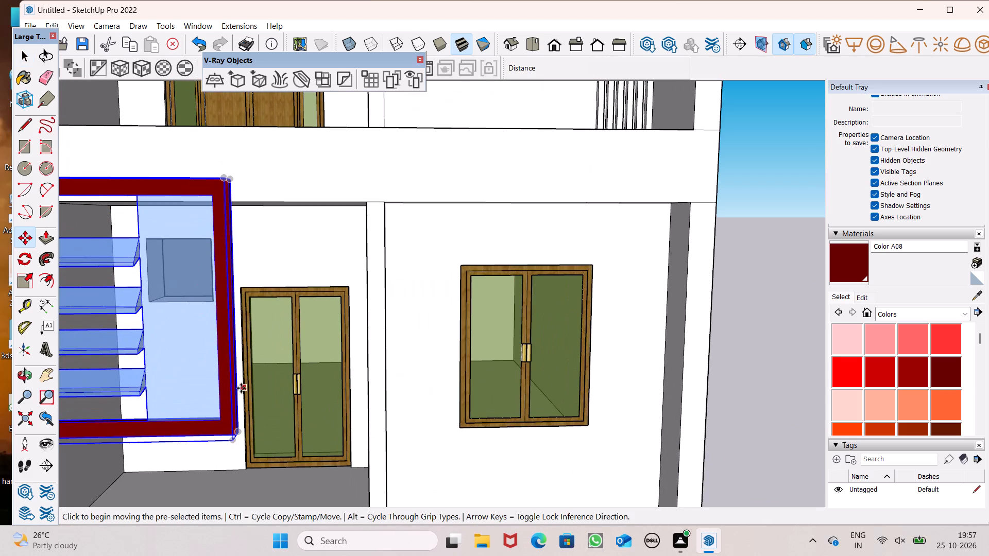
Move the louvre group so its bottom-right corner meets the bottom-right corner of the small square wall opening.
{"action": "scroll", "coordinate": [163, 330], "scroll_direction": "down", "scroll_amount": 7}
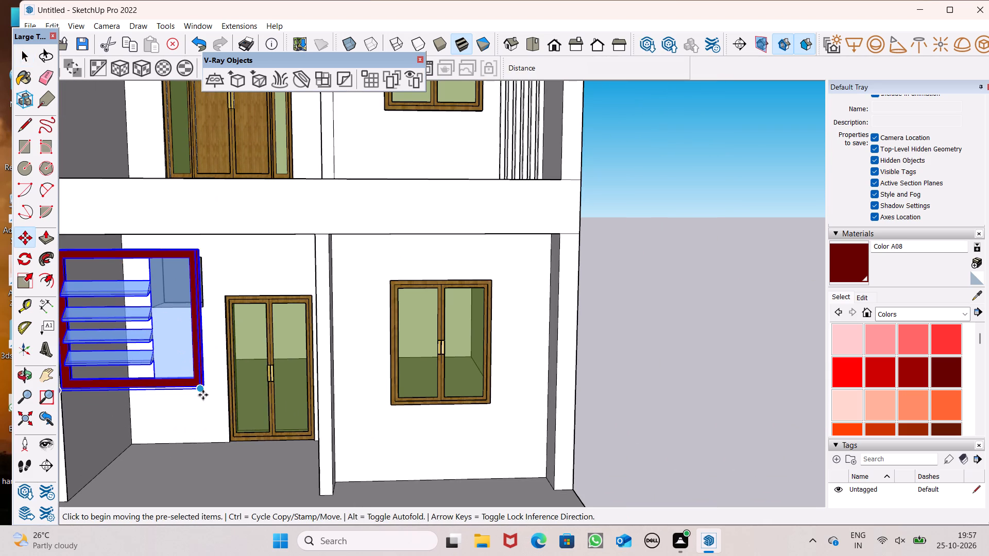
{"action": "left_click_drag", "start_coordinate": [203, 395], "coordinate": [210, 312]}
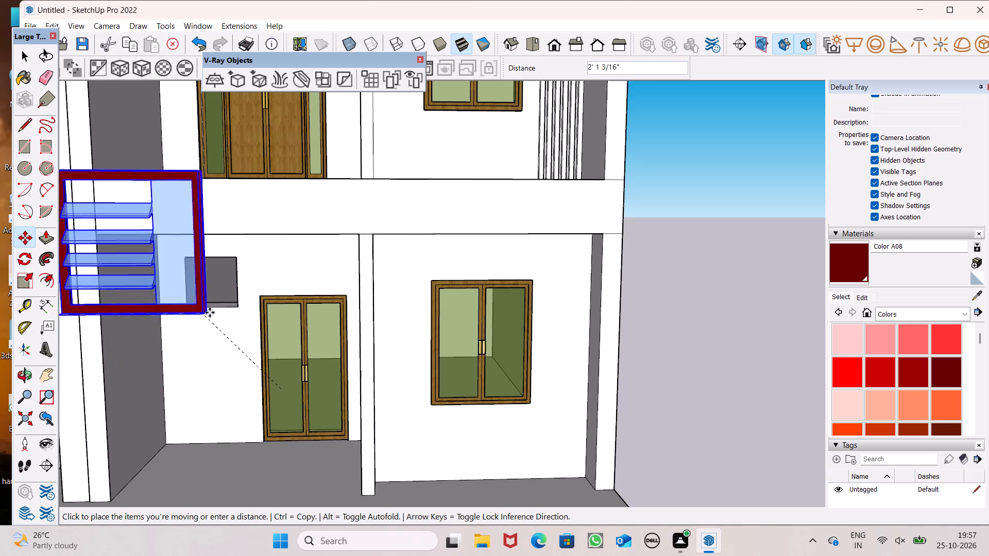
{"action": "left_click_drag", "start_coordinate": [210, 312], "coordinate": [217, 308]}
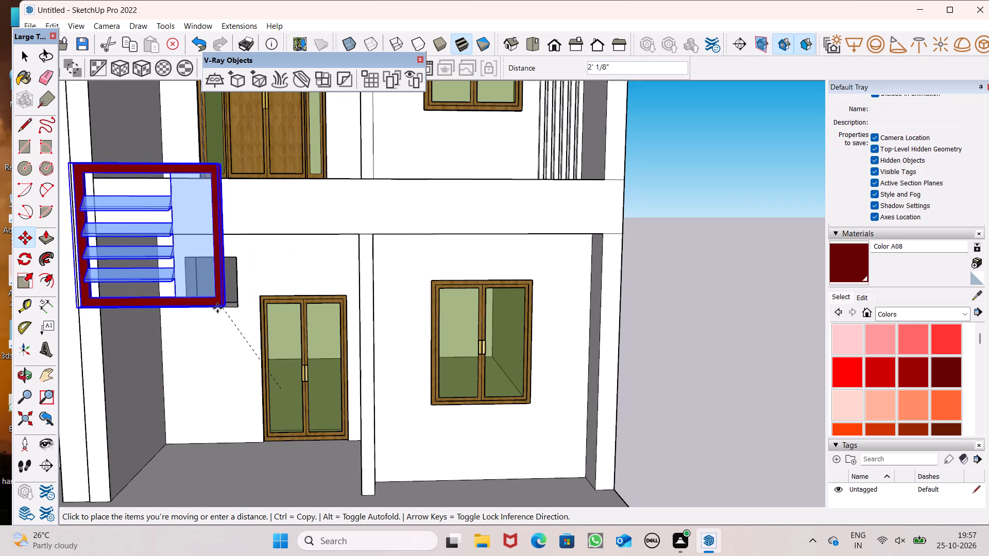
{"action": "left_click_drag", "start_coordinate": [217, 308], "coordinate": [266, 348]}
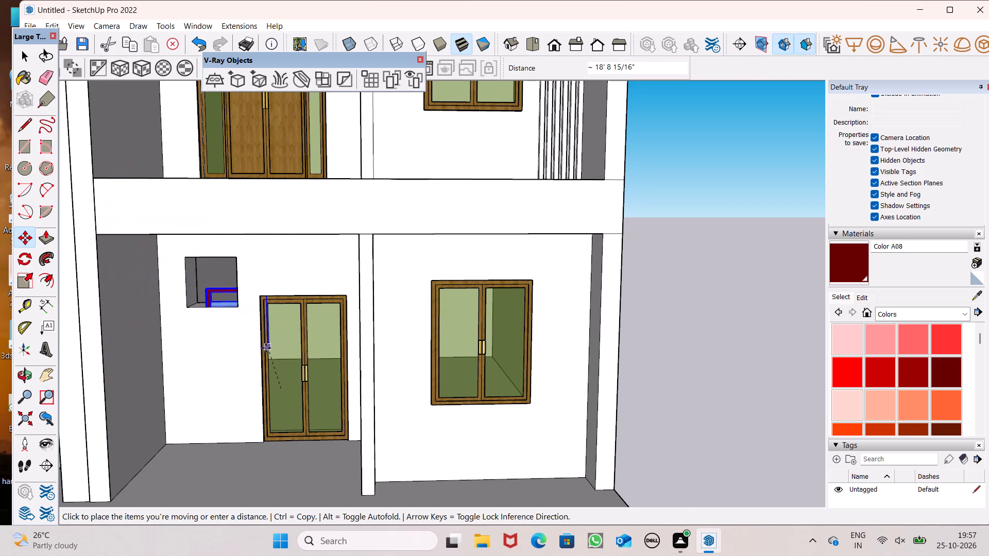
{"action": "left_click_drag", "start_coordinate": [266, 348], "coordinate": [262, 344]}
{"action": "scroll", "coordinate": [184, 289], "scroll_direction": "up", "scroll_amount": 7}
{"action": "left_click_drag", "start_coordinate": [338, 398], "coordinate": [323, 391]}
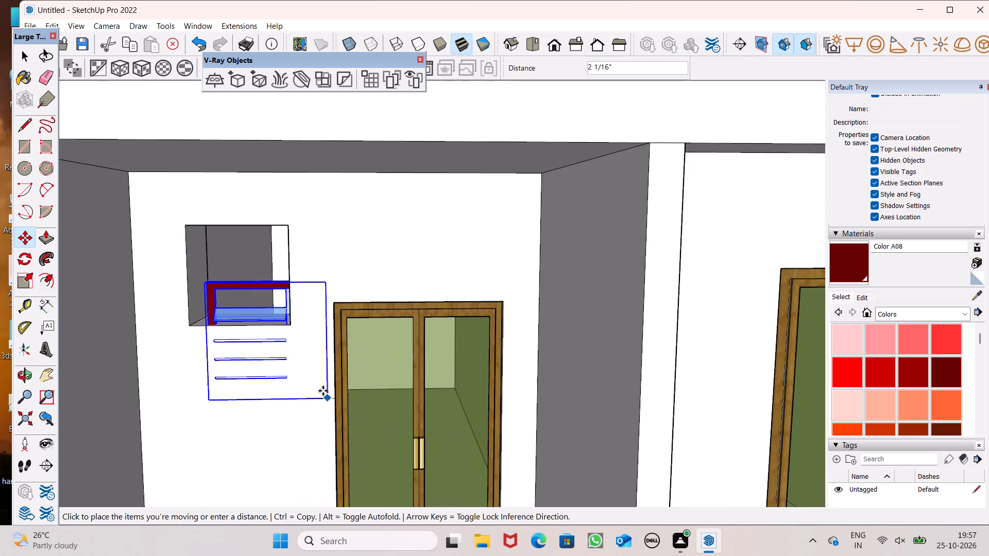
{"action": "left_click_drag", "start_coordinate": [323, 391], "coordinate": [291, 327]}
Scale the louvre group down uniformly to about 0.57 from its top-left corner, keeping the bottom-right corner in place.
{"action": "left_click", "coordinate": [21, 272]}
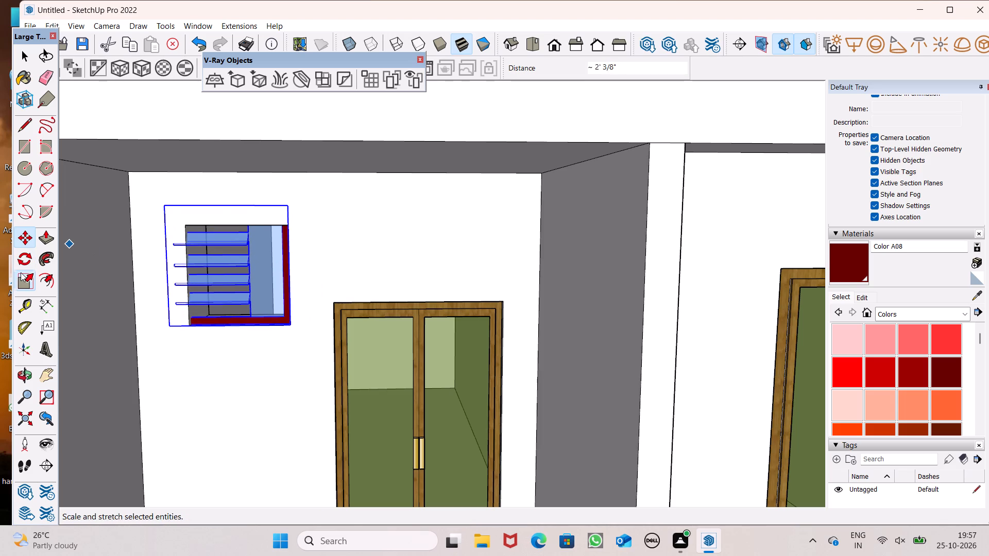
{"action": "left_click_drag", "start_coordinate": [159, 204], "coordinate": [219, 262]}
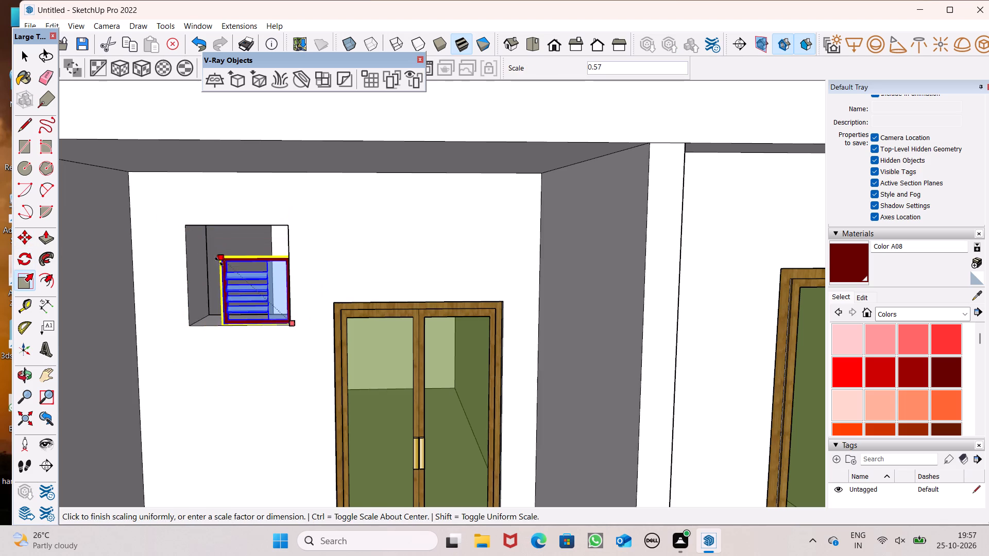
{"action": "left_click_drag", "start_coordinate": [219, 262], "coordinate": [219, 263]}
Scale the louvre group's height by about 1.50 so its top reaches the top of the wall opening.
{"action": "middle_click_drag", "start_coordinate": [221, 294], "coordinate": [271, 318]}
{"action": "scroll", "coordinate": [280, 310], "scroll_direction": "up", "scroll_amount": 7}
{"action": "scroll", "coordinate": [312, 291], "scroll_direction": "down", "scroll_amount": 3}
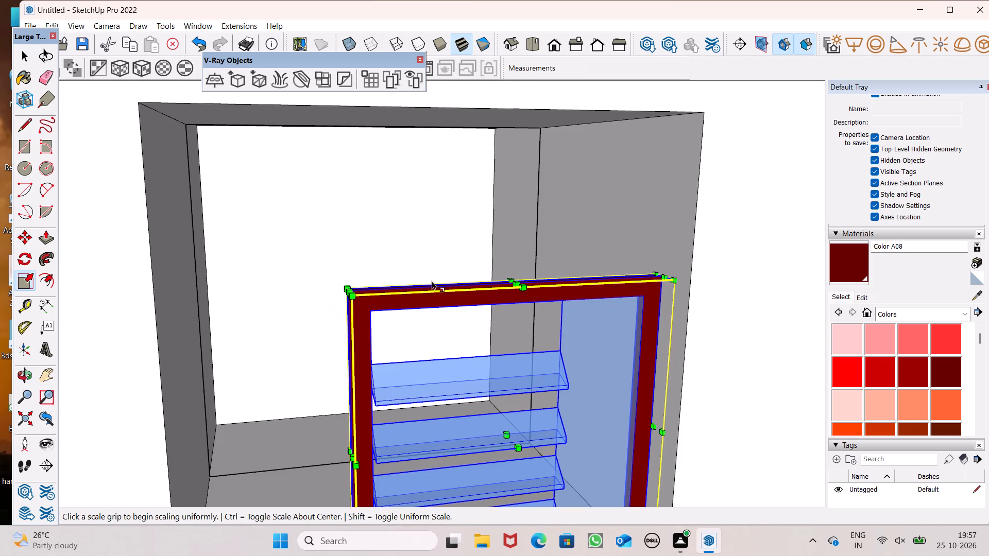
{"action": "left_click_drag", "start_coordinate": [521, 281], "coordinate": [536, 119]}
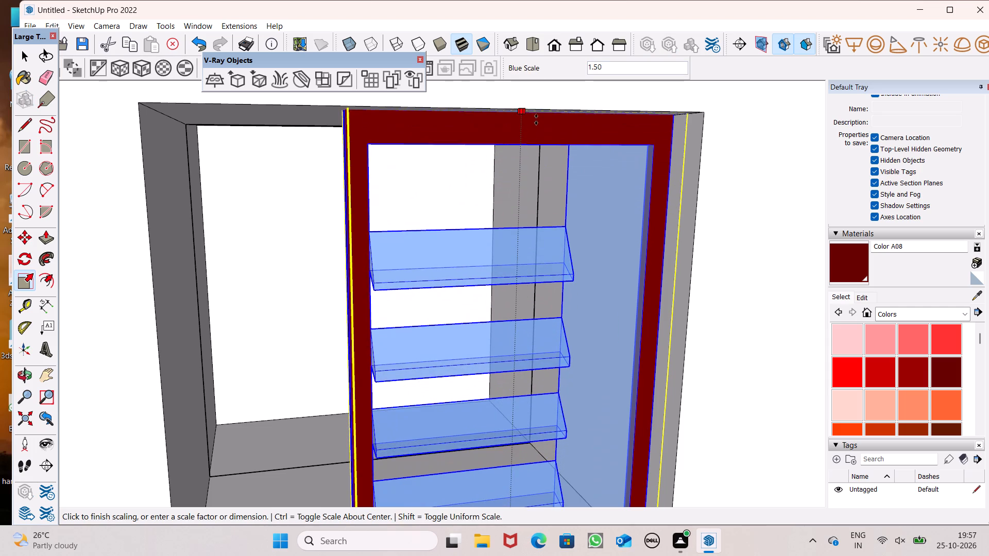
{"action": "left_click_drag", "start_coordinate": [536, 119], "coordinate": [537, 119]}
Examine the house from above and from the front, ending on the louvre group in its ground-floor wall opening.
{"action": "scroll", "coordinate": [537, 138], "scroll_direction": "down", "scroll_amount": 5}
{"action": "middle_click_drag", "start_coordinate": [503, 281], "coordinate": [328, 287]}
{"action": "scroll", "coordinate": [569, 254], "scroll_direction": "down", "scroll_amount": 6}
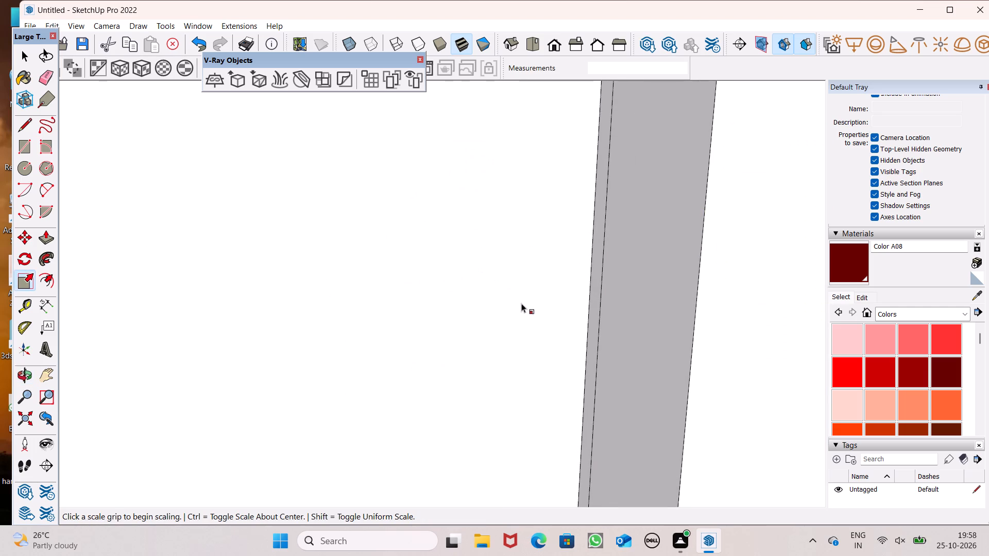
{"action": "scroll", "coordinate": [576, 309], "scroll_direction": "down", "scroll_amount": 20}
{"action": "scroll", "coordinate": [576, 309], "scroll_direction": "down", "scroll_amount": 1}
{"action": "scroll", "coordinate": [726, 255], "scroll_direction": "up", "scroll_amount": 2}
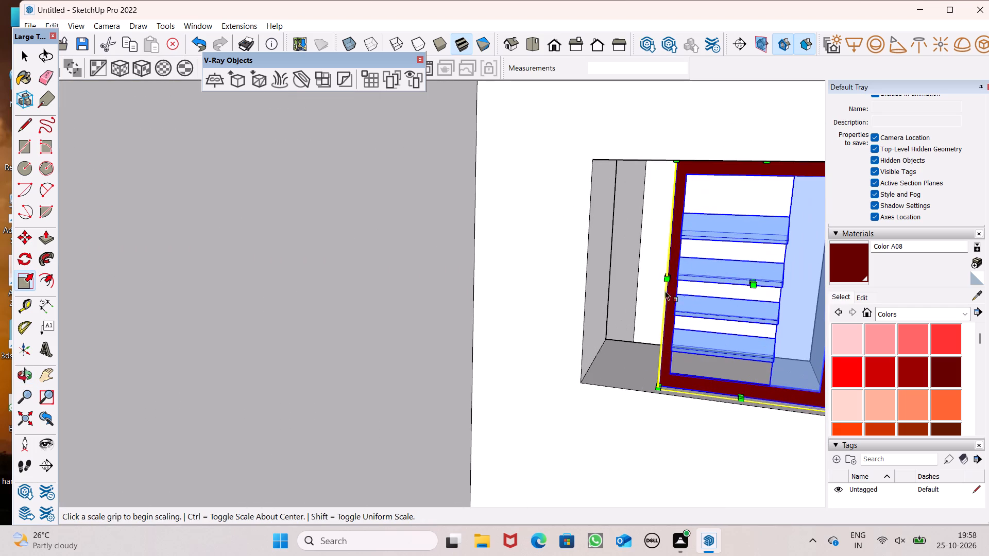
{"action": "middle_click_drag", "start_coordinate": [655, 302], "coordinate": [686, 334]}
{"action": "scroll", "coordinate": [614, 319], "scroll_direction": "up", "scroll_amount": 1}
{"action": "scroll", "coordinate": [614, 319], "scroll_direction": "down", "scroll_amount": 15}
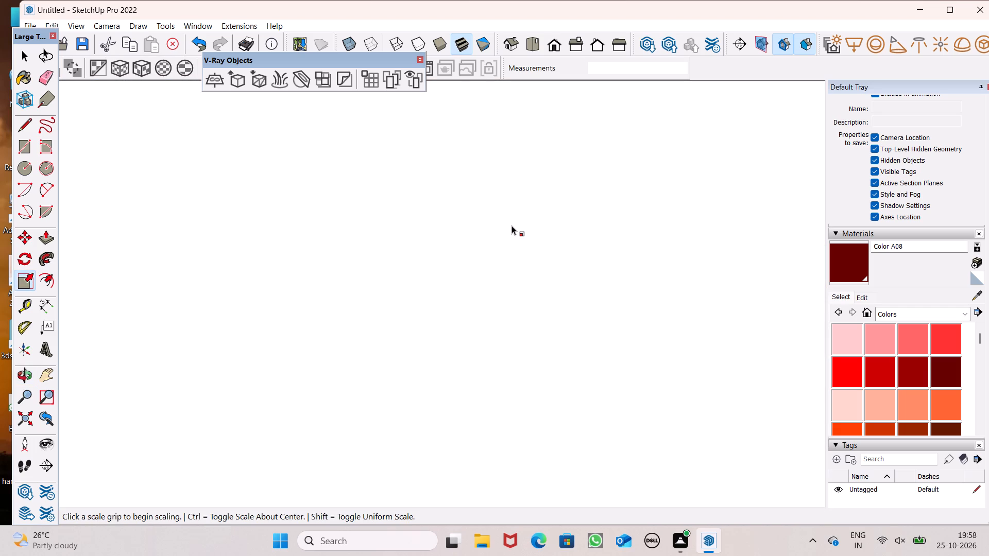
{"action": "scroll", "coordinate": [511, 225], "scroll_direction": "down", "scroll_amount": 11}
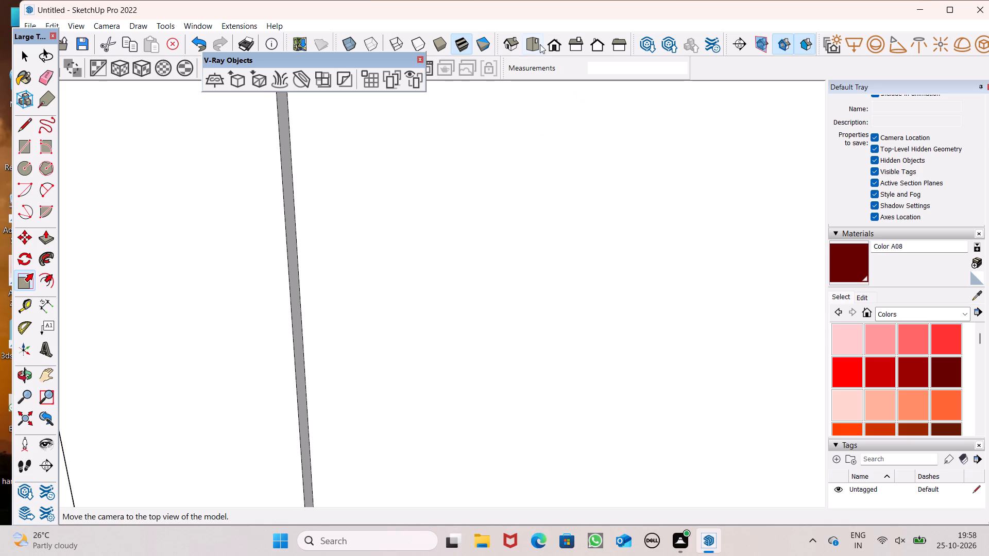
{"action": "left_click", "coordinate": [540, 44]}
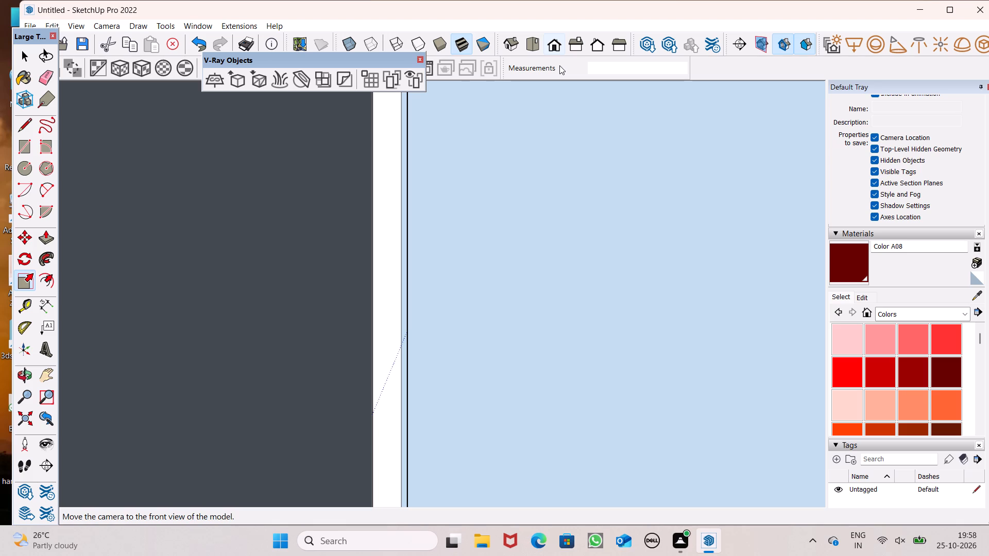
{"action": "scroll", "coordinate": [458, 272], "scroll_direction": "down", "scroll_amount": 7}
{"action": "scroll", "coordinate": [584, 339], "scroll_direction": "down", "scroll_amount": 5}
{"action": "scroll", "coordinate": [350, 296], "scroll_direction": "down", "scroll_amount": 2}
{"action": "scroll", "coordinate": [350, 296], "scroll_direction": "up", "scroll_amount": 1}
{"action": "scroll", "coordinate": [350, 296], "scroll_direction": "down", "scroll_amount": 3}
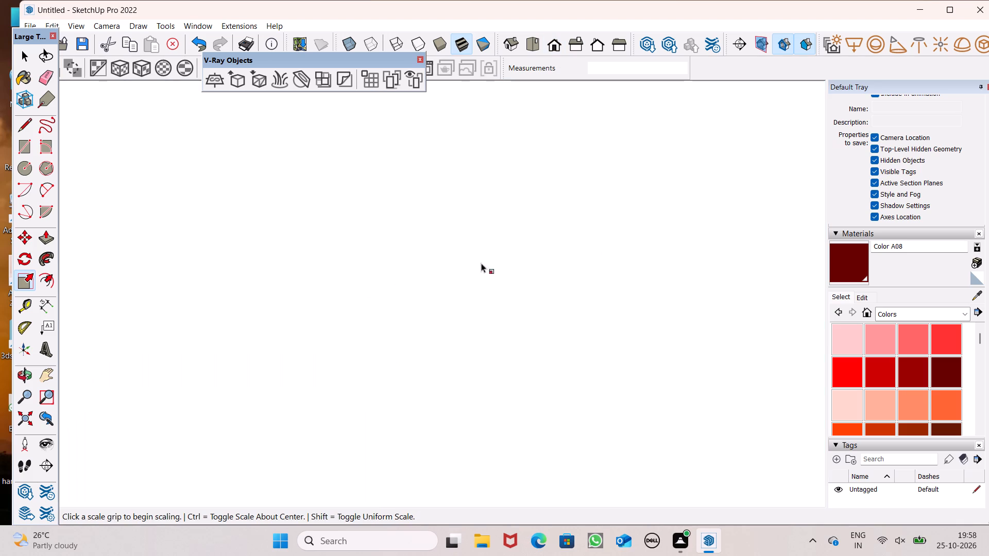
{"action": "scroll", "coordinate": [489, 214], "scroll_direction": "down", "scroll_amount": 7}
{"action": "scroll", "coordinate": [427, 219], "scroll_direction": "down", "scroll_amount": 6}
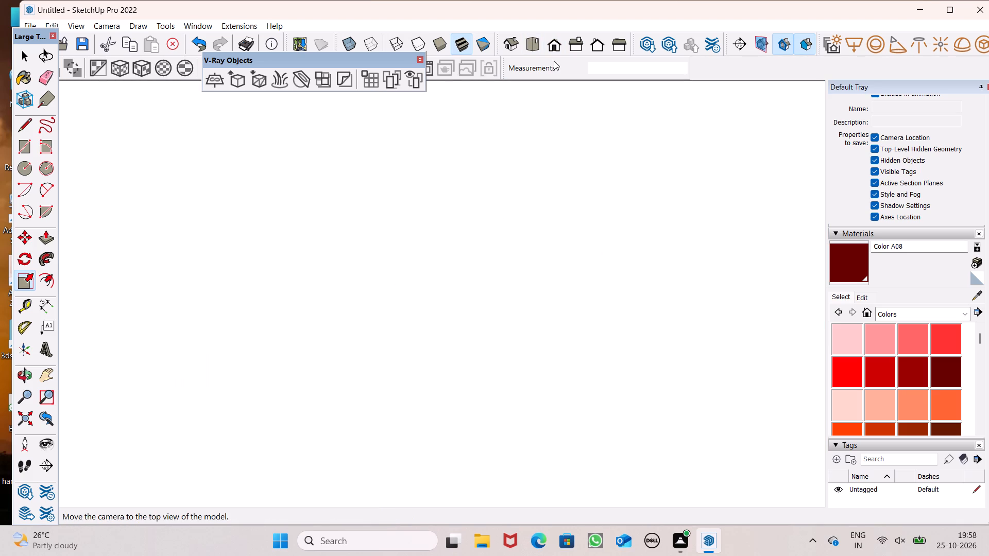
{"action": "left_click", "coordinate": [541, 41]}
{"action": "scroll", "coordinate": [490, 326], "scroll_direction": "down", "scroll_amount": 7}
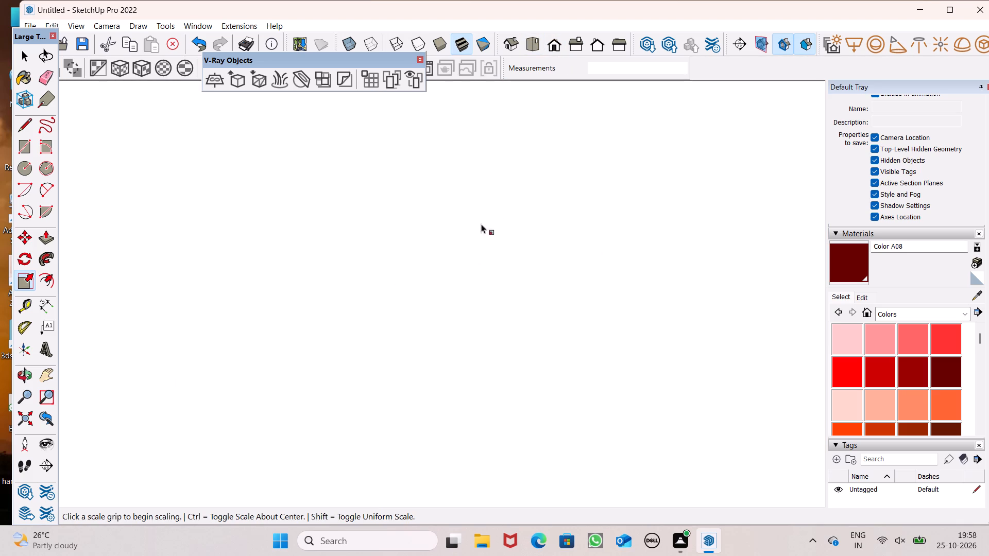
{"action": "scroll", "coordinate": [481, 224], "scroll_direction": "down", "scroll_amount": 20}
{"action": "scroll", "coordinate": [481, 224], "scroll_direction": "down", "scroll_amount": 20}
{"action": "scroll", "coordinate": [481, 224], "scroll_direction": "down", "scroll_amount": 4}
{"action": "left_click_drag", "start_coordinate": [503, 231], "coordinate": [628, 555]}
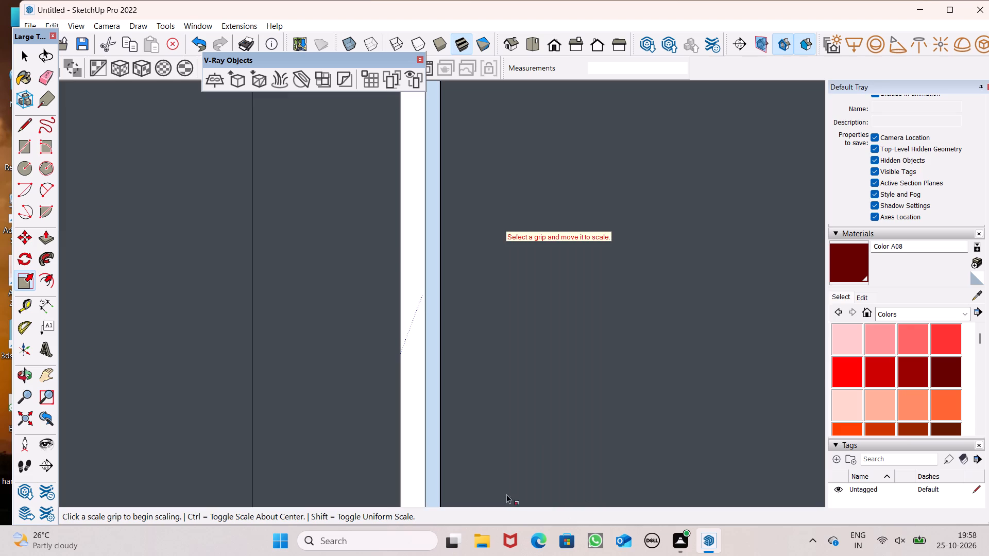
{"action": "scroll", "coordinate": [501, 491], "scroll_direction": "down", "scroll_amount": 7}
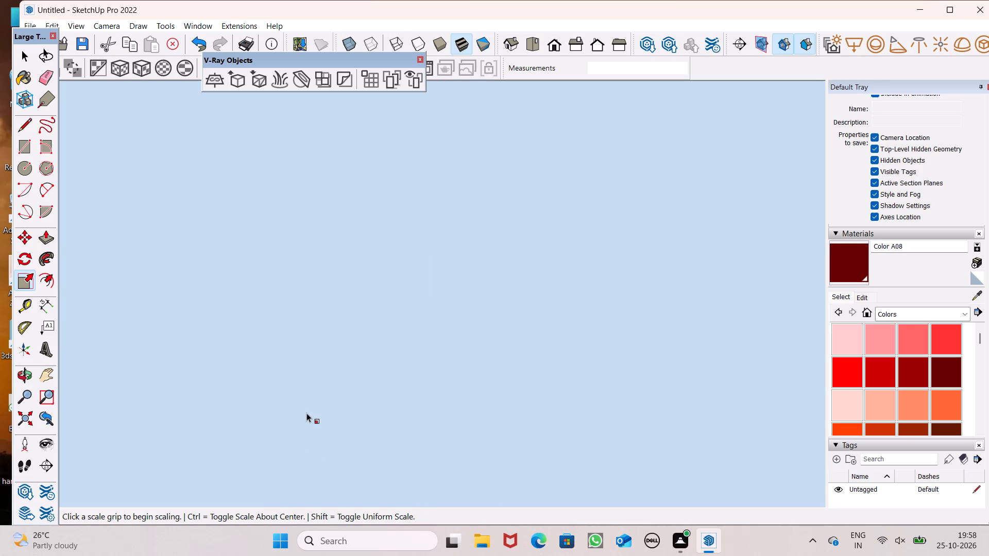
{"action": "scroll", "coordinate": [422, 233], "scroll_direction": "down", "scroll_amount": 17}
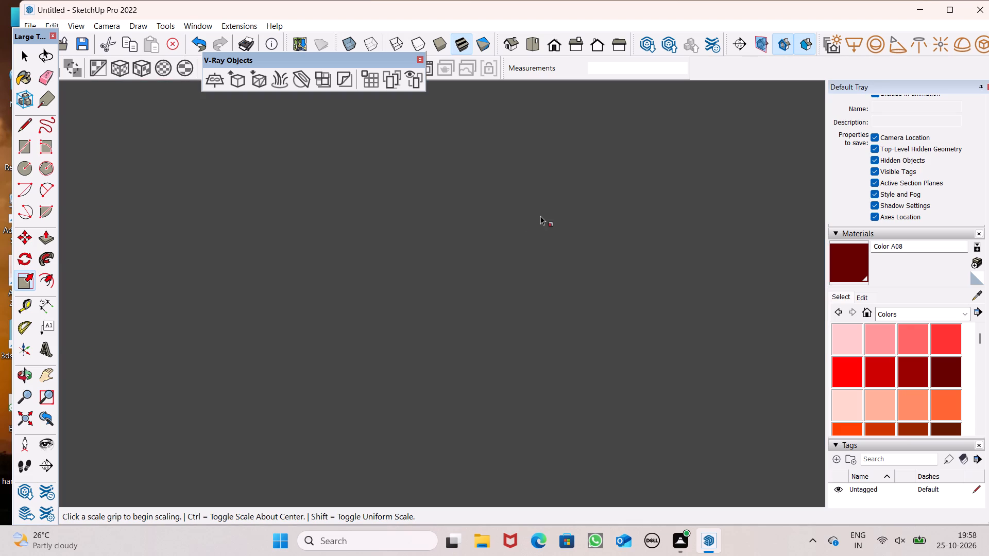
{"action": "scroll", "coordinate": [540, 216], "scroll_direction": "down", "scroll_amount": 20}
{"action": "scroll", "coordinate": [540, 216], "scroll_direction": "down", "scroll_amount": 18}
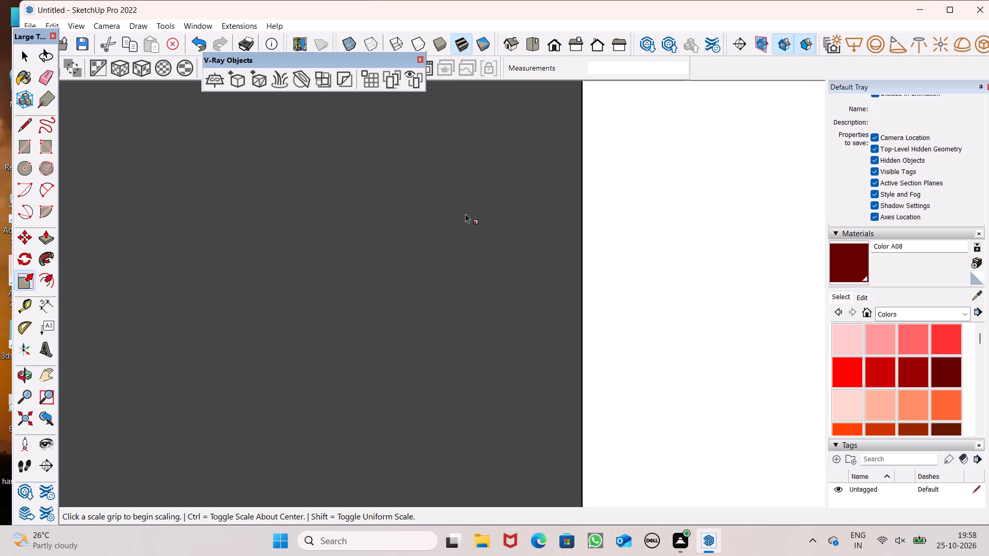
{"action": "scroll", "coordinate": [533, 288], "scroll_direction": "down", "scroll_amount": 20}
{"action": "scroll", "coordinate": [533, 288], "scroll_direction": "down", "scroll_amount": 3}
{"action": "scroll", "coordinate": [470, 226], "scroll_direction": "down", "scroll_amount": 13}
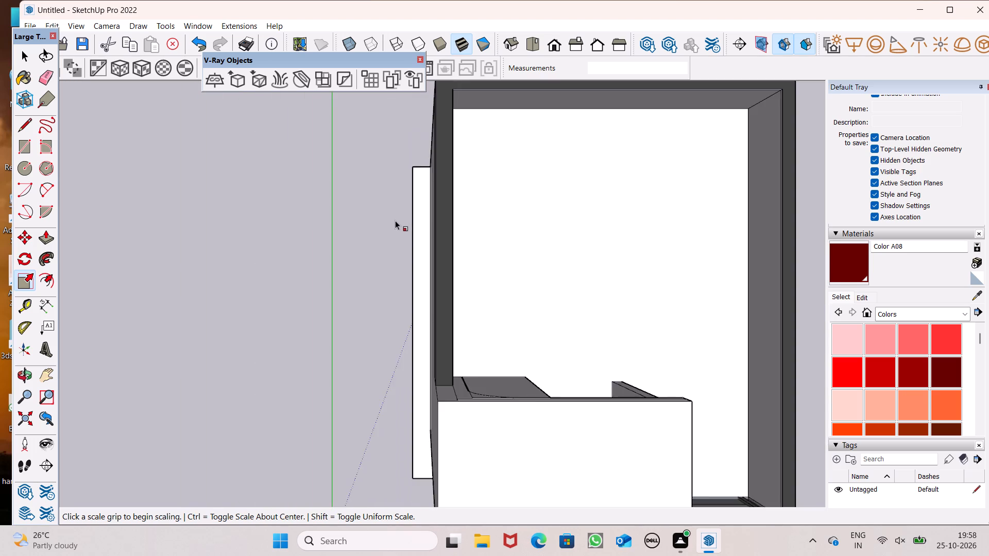
{"action": "scroll", "coordinate": [395, 220], "scroll_direction": "down", "scroll_amount": 5}
{"action": "middle_click_drag", "start_coordinate": [398, 265], "coordinate": [0, 367]}
{"action": "scroll", "coordinate": [272, 302], "scroll_direction": "down", "scroll_amount": 6}
{"action": "scroll", "coordinate": [365, 349], "scroll_direction": "up", "scroll_amount": 1}
{"action": "middle_click_drag", "start_coordinate": [361, 349], "coordinate": [290, 132]}
{"action": "scroll", "coordinate": [424, 395], "scroll_direction": "up", "scroll_amount": 6}
{"action": "middle_click_drag", "start_coordinate": [418, 396], "coordinate": [361, 270]}
{"action": "middle_click_drag", "start_coordinate": [493, 370], "coordinate": [141, 367]}
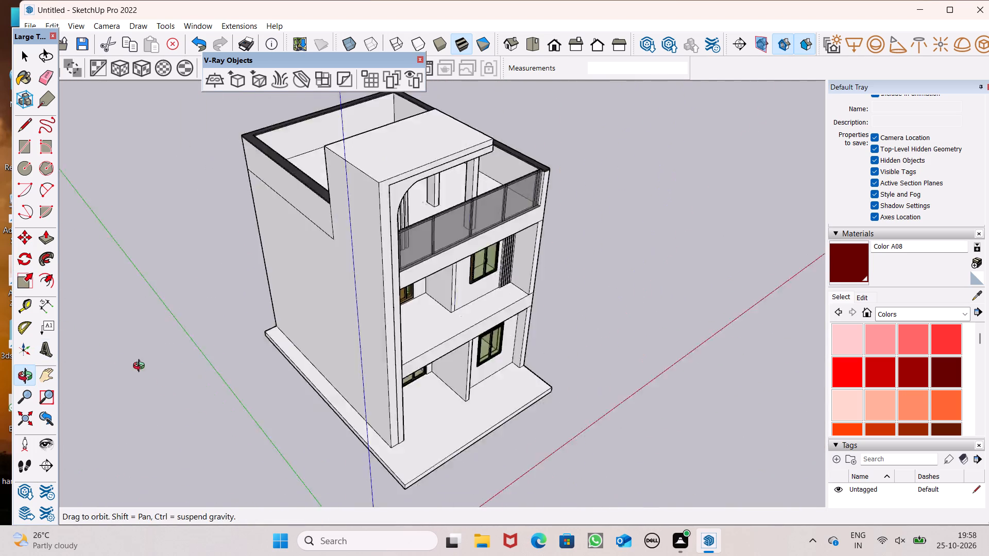
{"action": "middle_click_drag", "start_coordinate": [141, 367], "coordinate": [35, 332]}
{"action": "scroll", "coordinate": [33, 332], "scroll_direction": "up", "scroll_amount": 1}
{"action": "scroll", "coordinate": [450, 424], "scroll_direction": "up", "scroll_amount": 2}
{"action": "middle_click_drag", "start_coordinate": [461, 432], "coordinate": [437, 314]}
{"action": "middle_click", "coordinate": [437, 314]}
{"action": "scroll", "coordinate": [437, 314], "scroll_direction": "up", "scroll_amount": 1}
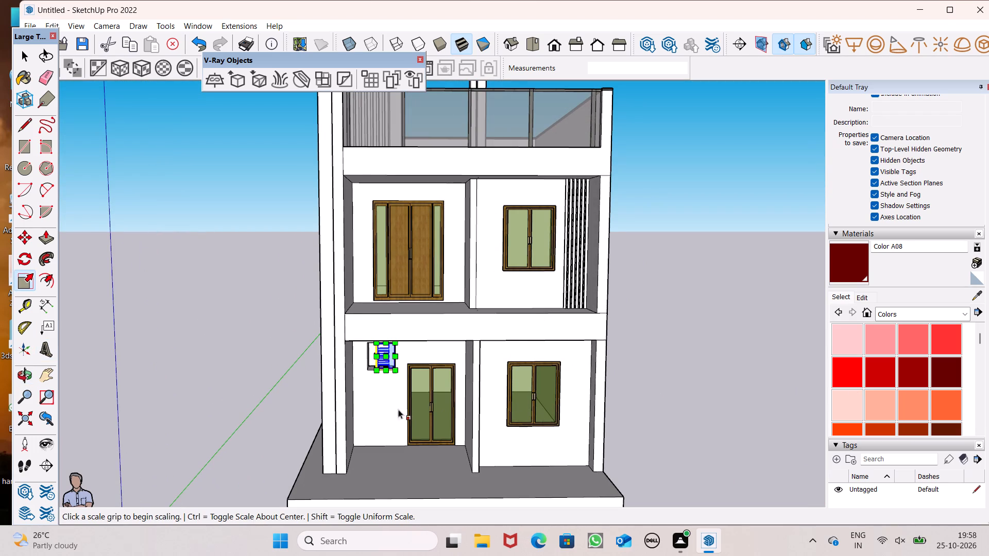
{"action": "scroll", "coordinate": [363, 375], "scroll_direction": "up", "scroll_amount": 8}
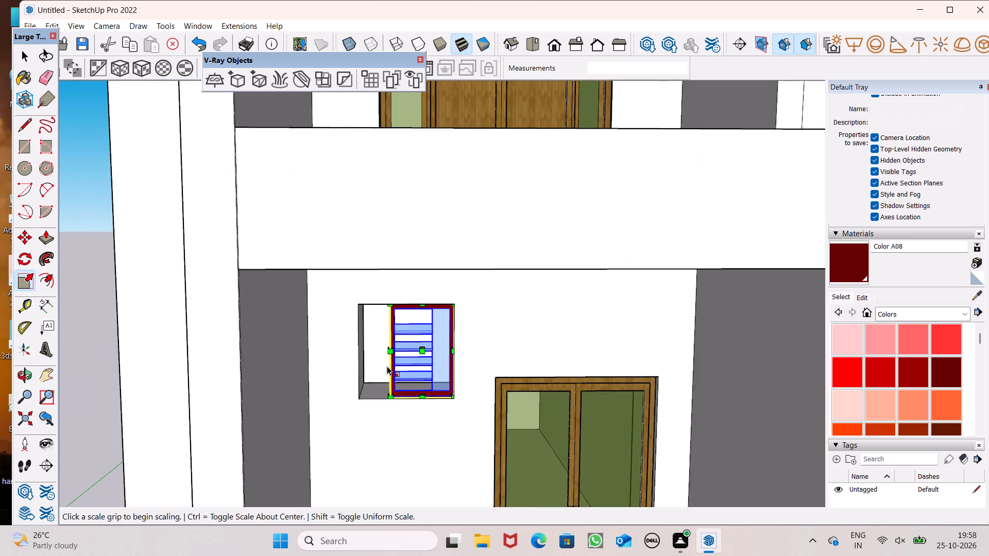
Scale the louvre group by about 1.50 in red and -0.79 in green so it spans the full width of the wall opening.
{"action": "middle_click_drag", "start_coordinate": [392, 373], "coordinate": [401, 380]}
{"action": "scroll", "coordinate": [386, 352], "scroll_direction": "up", "scroll_amount": 7}
{"action": "scroll", "coordinate": [399, 363], "scroll_direction": "down", "scroll_amount": 5}
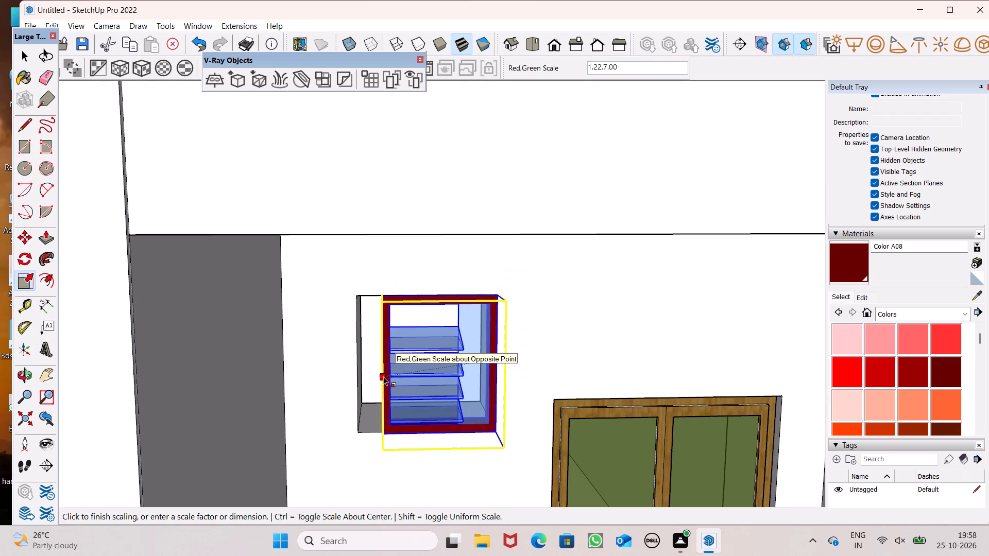
{"action": "key", "text": "space"}
{"action": "middle_click_drag", "start_coordinate": [404, 397], "coordinate": [462, 413]}
{"action": "scroll", "coordinate": [425, 389], "scroll_direction": "up", "scroll_amount": 1}
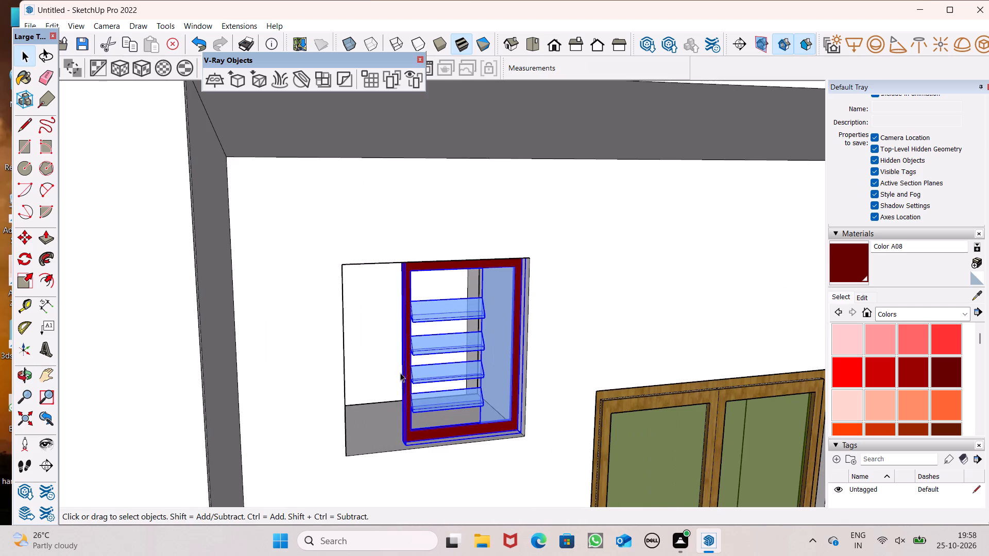
{"action": "left_click", "coordinate": [35, 285]}
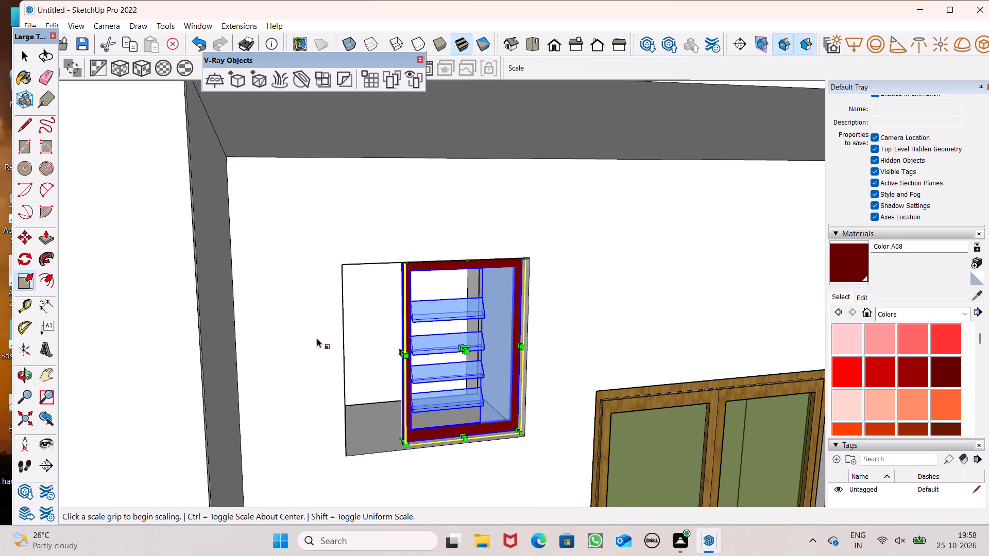
{"action": "middle_click_drag", "start_coordinate": [408, 365], "coordinate": [412, 376]}
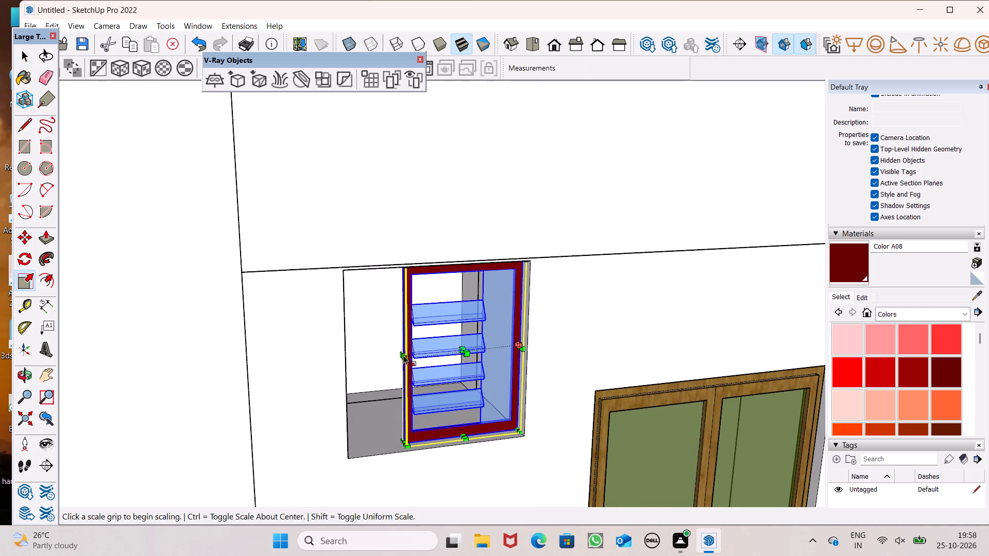
{"action": "scroll", "coordinate": [394, 354], "scroll_direction": "up", "scroll_amount": 1}
{"action": "middle_click_drag", "start_coordinate": [398, 362], "coordinate": [397, 368]}
{"action": "scroll", "coordinate": [401, 370], "scroll_direction": "up", "scroll_amount": 1}
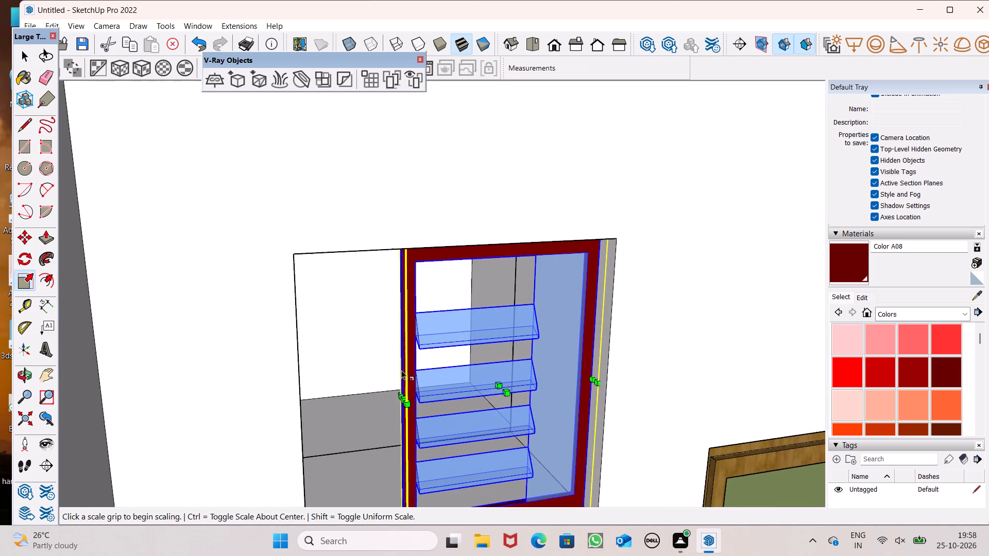
{"action": "scroll", "coordinate": [401, 370], "scroll_direction": "up", "scroll_amount": 1}
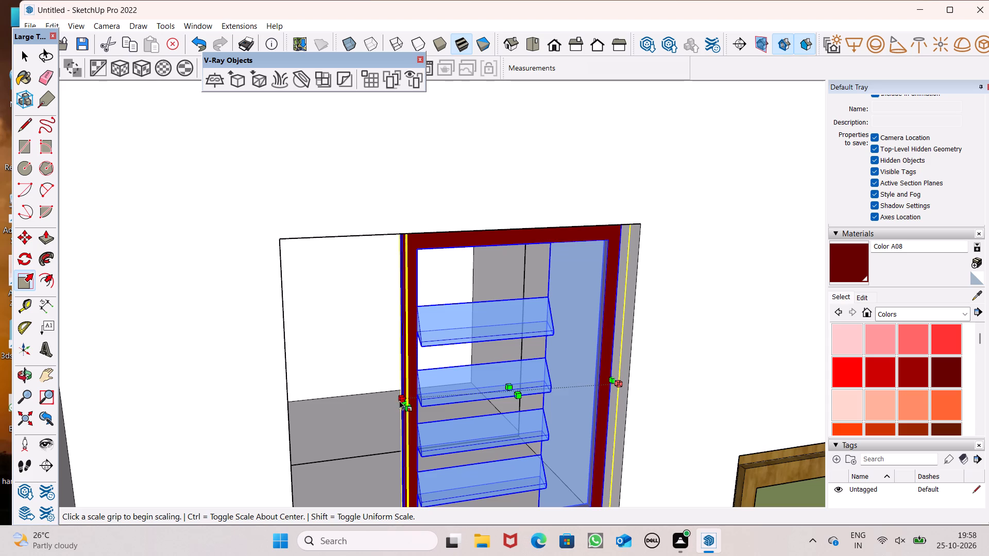
{"action": "left_click_drag", "start_coordinate": [399, 402], "coordinate": [287, 409]}
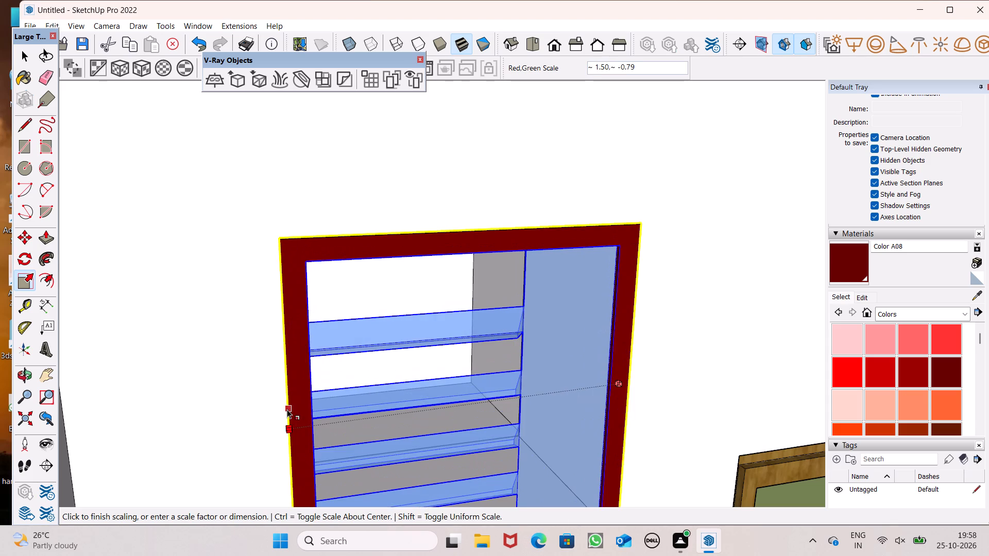
{"action": "left_click_drag", "start_coordinate": [287, 409], "coordinate": [287, 409]}
{"action": "scroll", "coordinate": [316, 334], "scroll_direction": "down", "scroll_amount": 6}
{"action": "key", "text": "space"}
Deselect the louvre group and examine the fitted window and the whole house from the front and side.
{"action": "scroll", "coordinate": [399, 226], "scroll_direction": "down", "scroll_amount": 6}
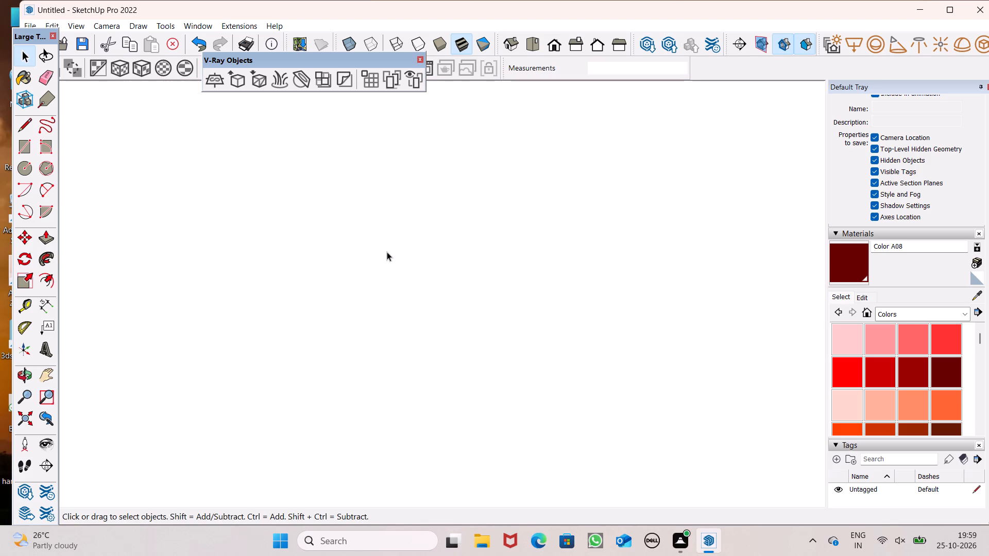
{"action": "scroll", "coordinate": [387, 252], "scroll_direction": "down", "scroll_amount": 19}
{"action": "middle_click_drag", "start_coordinate": [511, 286], "coordinate": [328, 206]}
{"action": "scroll", "coordinate": [371, 233], "scroll_direction": "down", "scroll_amount": 5}
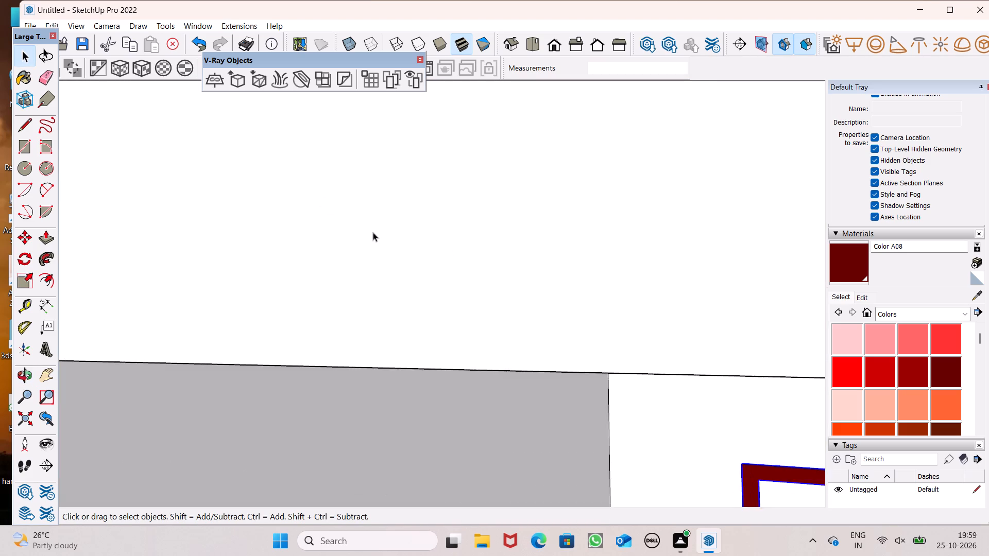
{"action": "scroll", "coordinate": [373, 232], "scroll_direction": "down", "scroll_amount": 20}
{"action": "scroll", "coordinate": [373, 232], "scroll_direction": "down", "scroll_amount": 5}
{"action": "middle_click_drag", "start_coordinate": [473, 275], "coordinate": [506, 262]}
{"action": "scroll", "coordinate": [506, 256], "scroll_direction": "down", "scroll_amount": 7}
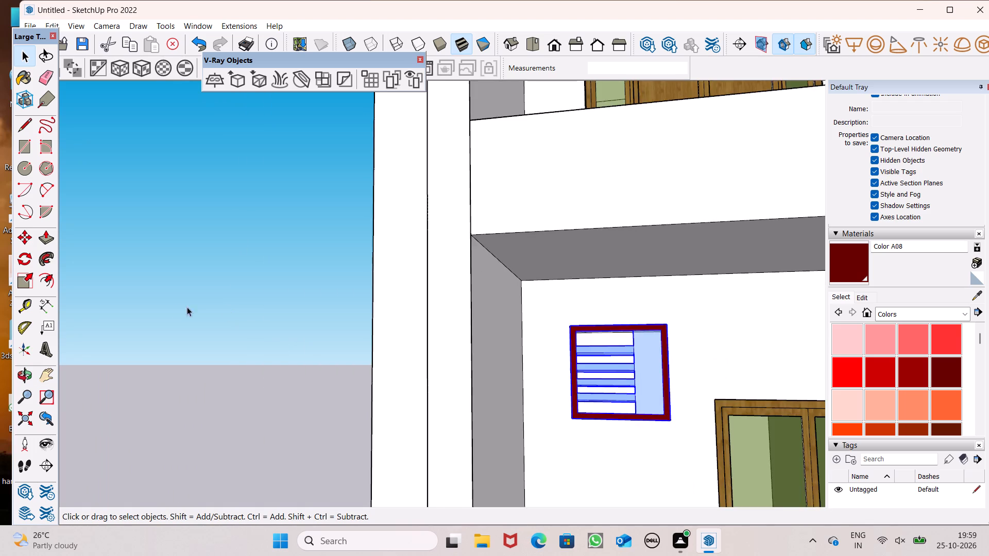
{"action": "left_click", "coordinate": [174, 304]}
{"action": "scroll", "coordinate": [173, 294], "scroll_direction": "down", "scroll_amount": 12}
{"action": "middle_click_drag", "start_coordinate": [318, 337], "coordinate": [357, 367]}
{"action": "scroll", "coordinate": [357, 311], "scroll_direction": "down", "scroll_amount": 3}
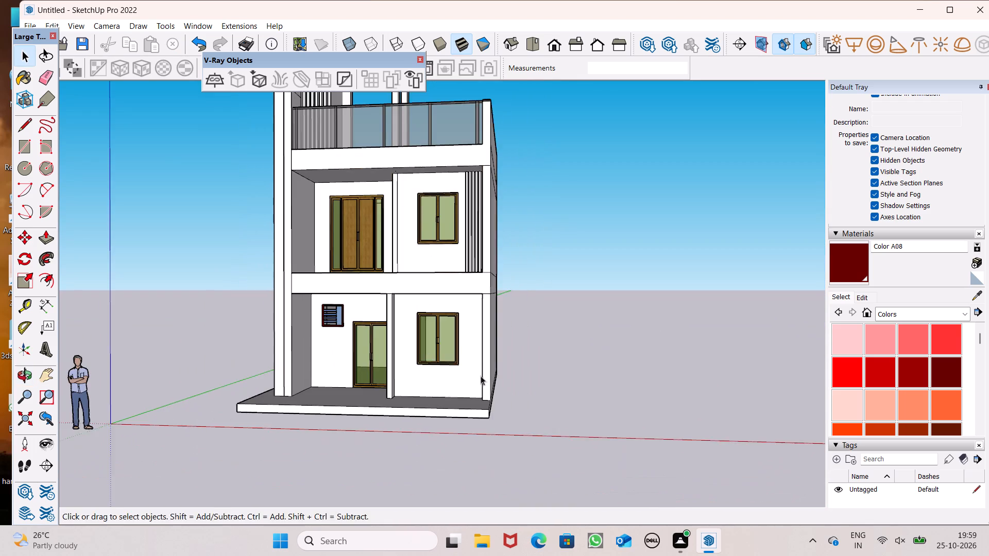
{"action": "middle_click_drag", "start_coordinate": [480, 376], "coordinate": [525, 407]}
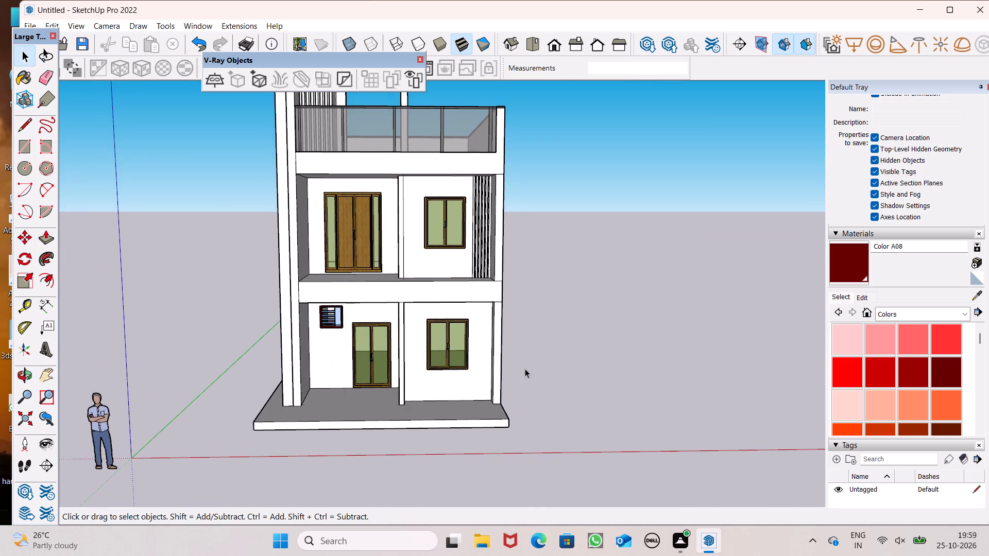
{"action": "scroll", "coordinate": [508, 399], "scroll_direction": "down", "scroll_amount": 4}
{"action": "scroll", "coordinate": [480, 339], "scroll_direction": "up", "scroll_amount": 2}
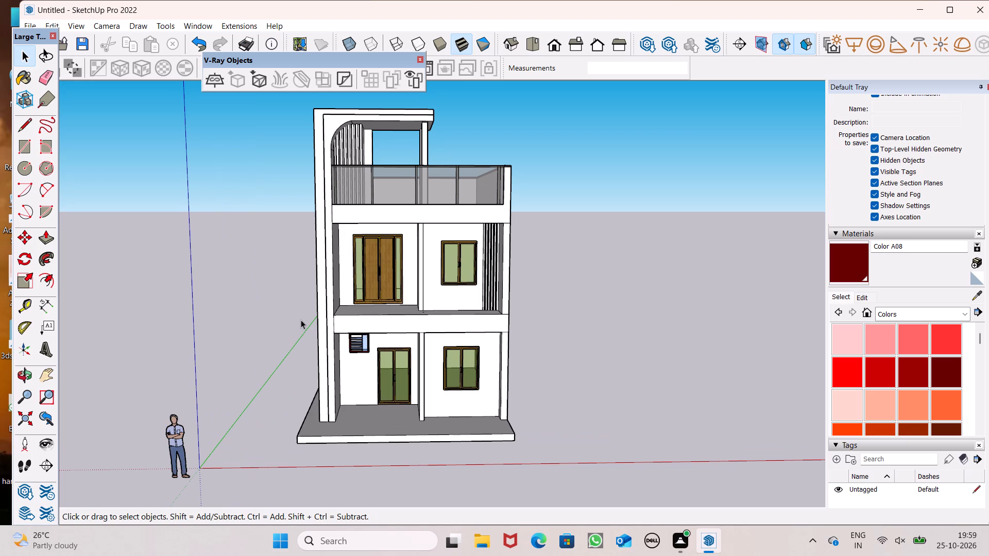
{"action": "scroll", "coordinate": [262, 301], "scroll_direction": "down", "scroll_amount": 3}
{"action": "middle_click_drag", "start_coordinate": [332, 380], "coordinate": [229, 388]}
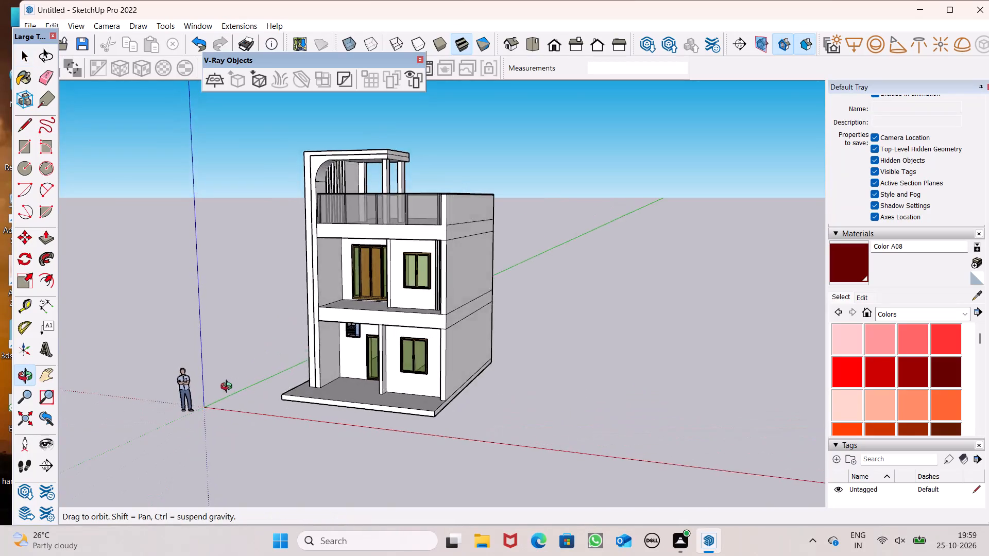
{"action": "middle_click_drag", "start_coordinate": [229, 388], "coordinate": [350, 432]}
Choose the grey Color M05 and paint the front faces of the first slats on the roof terrace's slatted wall.
{"action": "scroll", "coordinate": [387, 234], "scroll_direction": "up", "scroll_amount": 6}
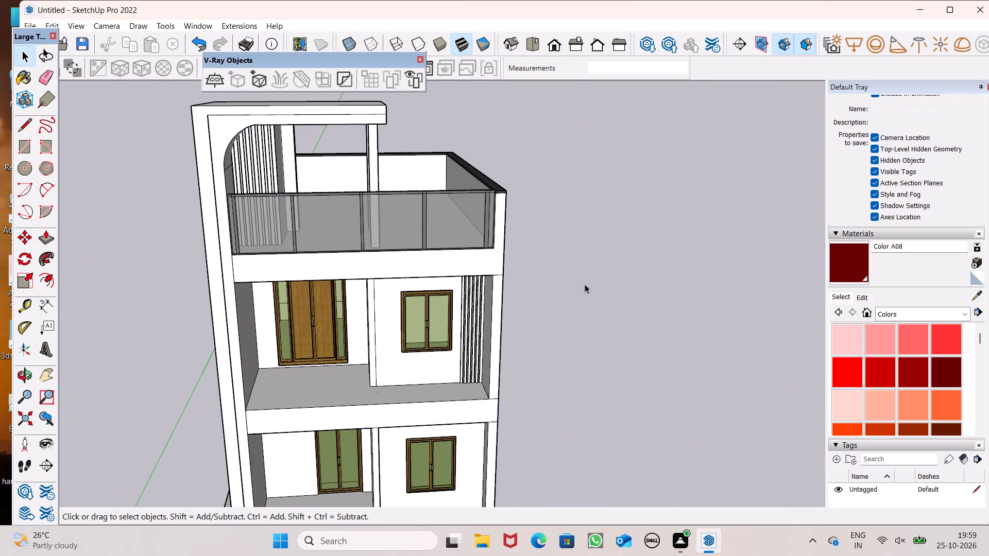
{"action": "scroll", "coordinate": [909, 371], "scroll_direction": "down", "scroll_amount": 15}
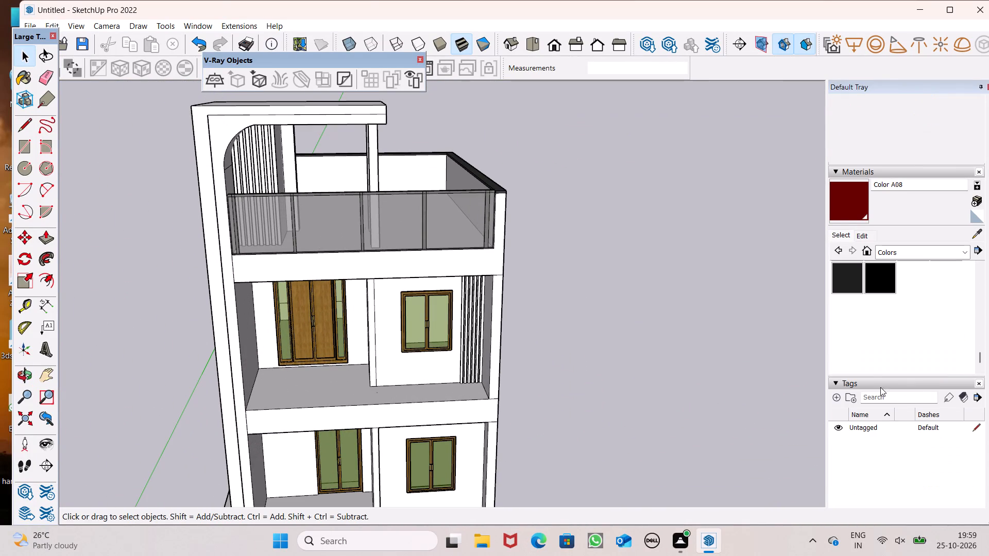
{"action": "scroll", "coordinate": [869, 360], "scroll_direction": "up", "scroll_amount": 1}
{"action": "left_click", "coordinate": [881, 310]}
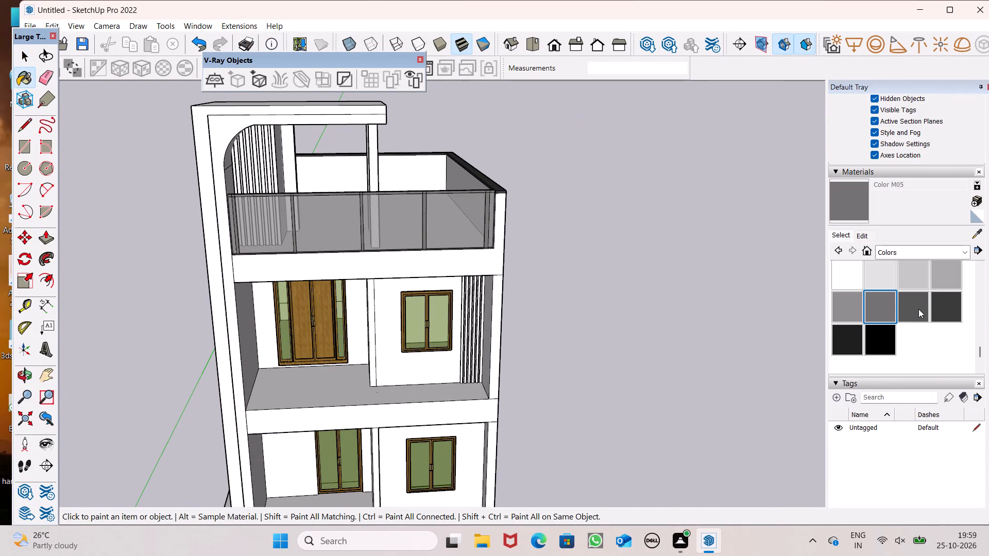
{"action": "left_click", "coordinate": [918, 309]}
{"action": "scroll", "coordinate": [874, 301], "scroll_direction": "up", "scroll_amount": 3}
{"action": "scroll", "coordinate": [880, 346], "scroll_direction": "down", "scroll_amount": 4}
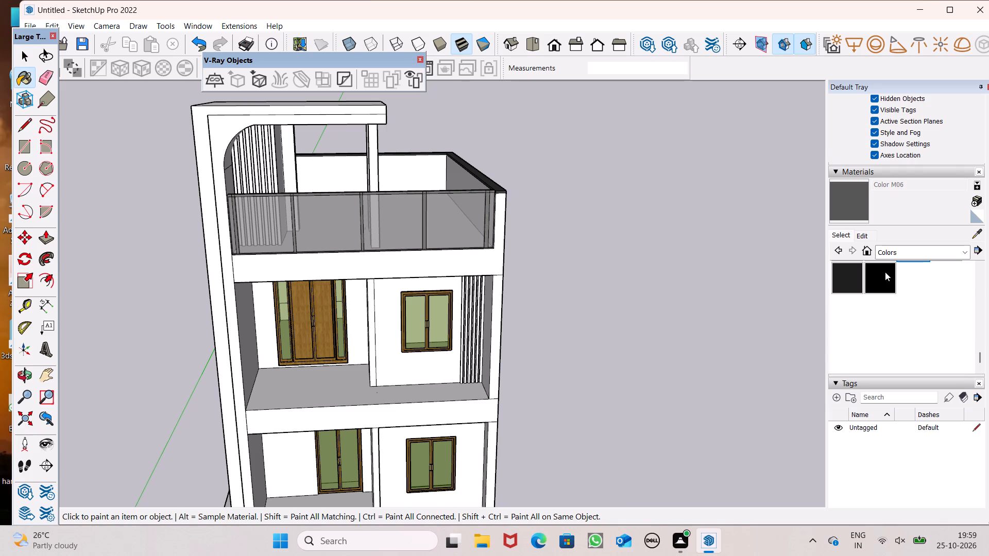
{"action": "scroll", "coordinate": [884, 309], "scroll_direction": "up", "scroll_amount": 1}
{"action": "left_click", "coordinate": [884, 309]}
{"action": "scroll", "coordinate": [495, 176], "scroll_direction": "up", "scroll_amount": 1}
{"action": "scroll", "coordinate": [294, 160], "scroll_direction": "up", "scroll_amount": 4}
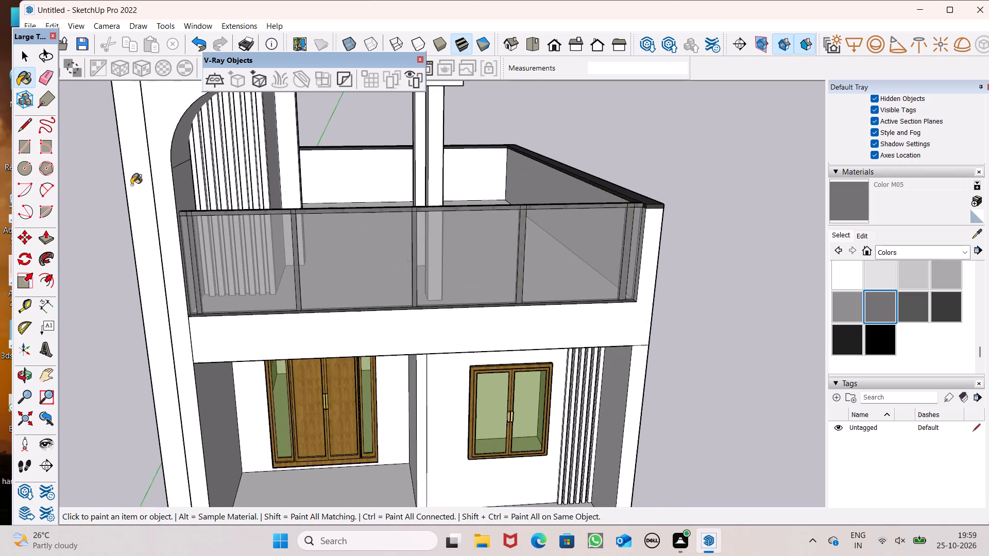
{"action": "scroll", "coordinate": [203, 176], "scroll_direction": "up", "scroll_amount": 16}
{"action": "left_click", "coordinate": [190, 185]}
{"action": "scroll", "coordinate": [208, 180], "scroll_direction": "up", "scroll_amount": 2}
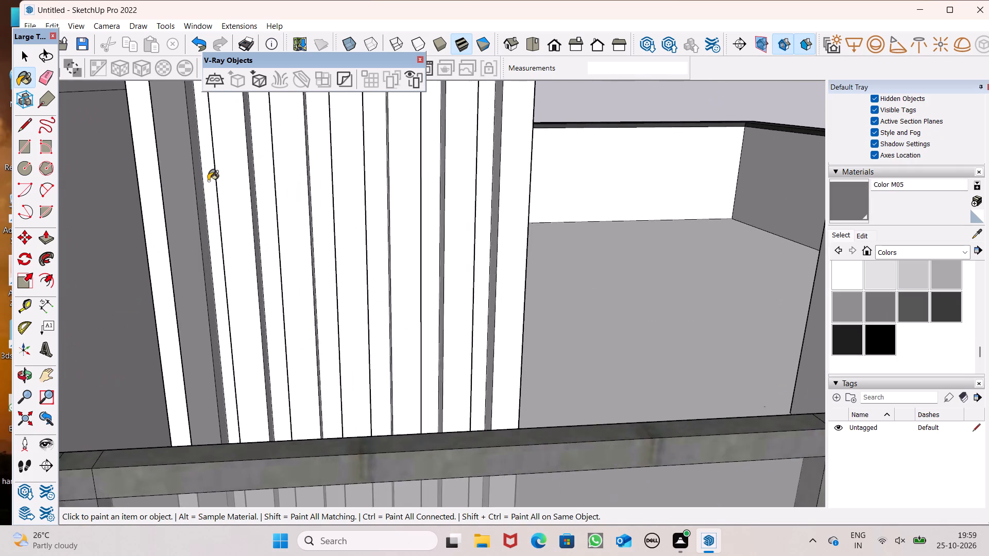
{"action": "scroll", "coordinate": [208, 181], "scroll_direction": "up", "scroll_amount": 1}
{"action": "left_click", "coordinate": [207, 181]}
{"action": "left_click", "coordinate": [235, 160]}
{"action": "left_click_drag", "start_coordinate": [132, 157], "coordinate": [137, 157]}
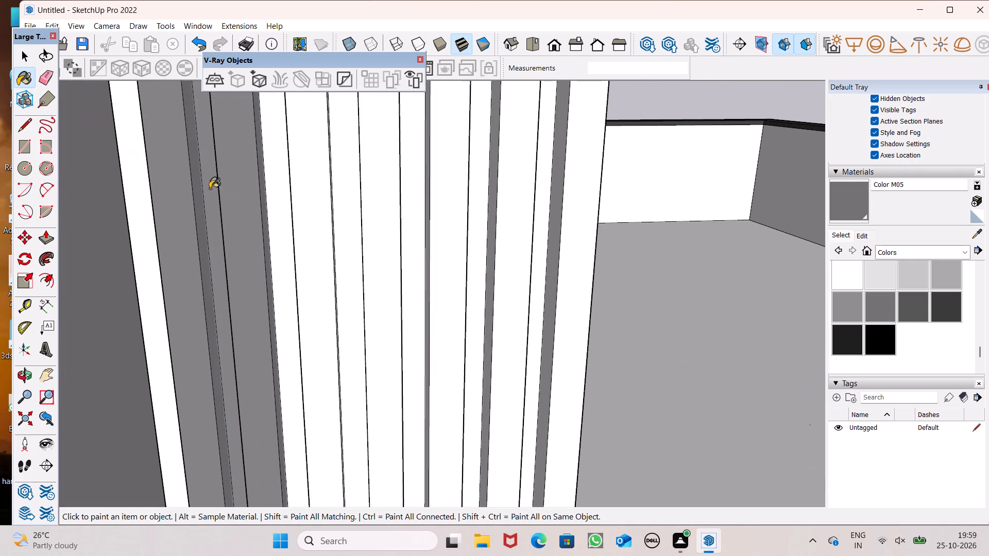
Paint the front faces of the remaining roof-terrace slats with grey Color M05.
{"action": "left_click", "coordinate": [298, 217]}
{"action": "left_click", "coordinate": [280, 204]}
{"action": "left_click", "coordinate": [351, 208]}
{"action": "left_click", "coordinate": [393, 203]}
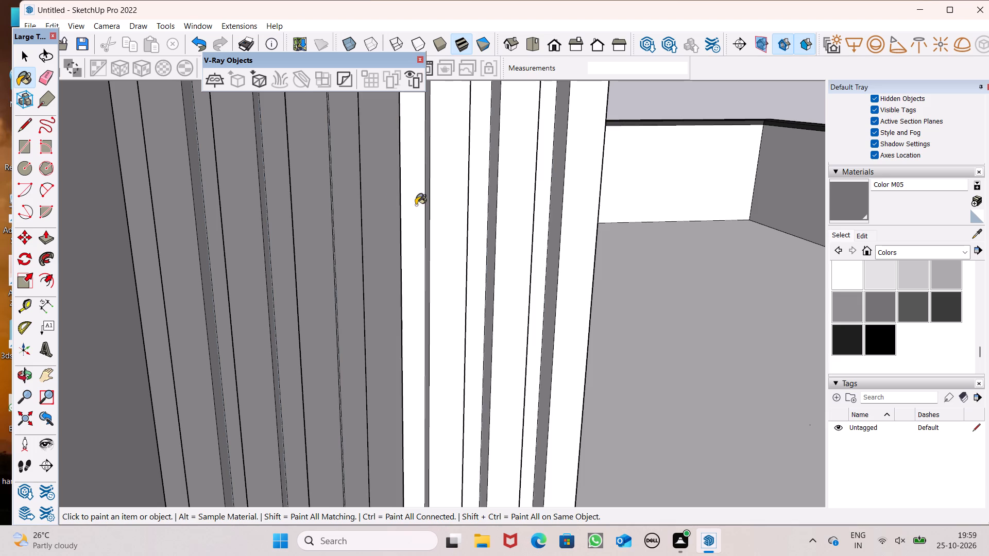
{"action": "left_click", "coordinate": [416, 205]}
{"action": "left_click", "coordinate": [442, 203]}
{"action": "left_click", "coordinate": [459, 198]}
{"action": "left_click", "coordinate": [466, 196]}
{"action": "left_click", "coordinate": [491, 182]}
{"action": "left_click", "coordinate": [522, 187]}
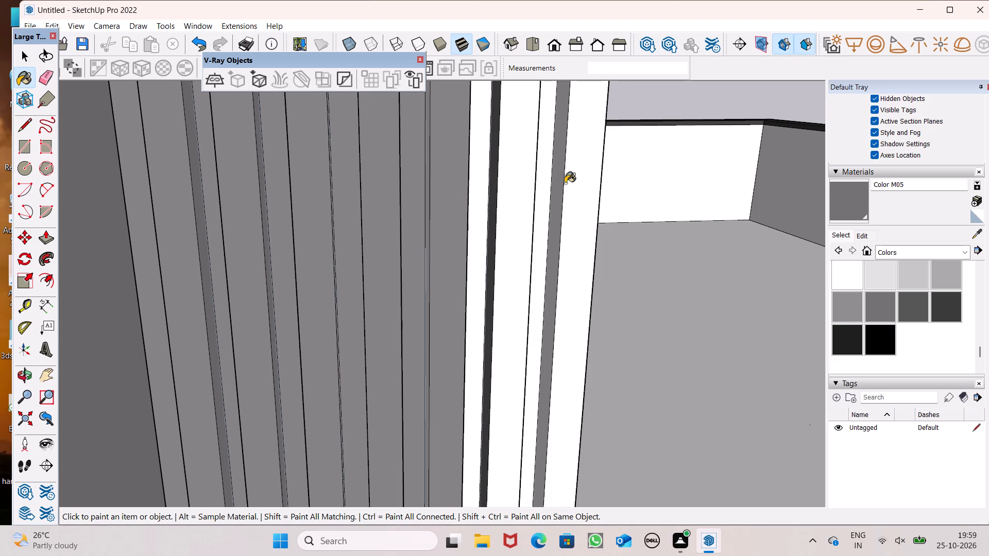
{"action": "left_click", "coordinate": [566, 183]}
{"action": "left_click", "coordinate": [544, 206]}
{"action": "left_click", "coordinate": [488, 192]}
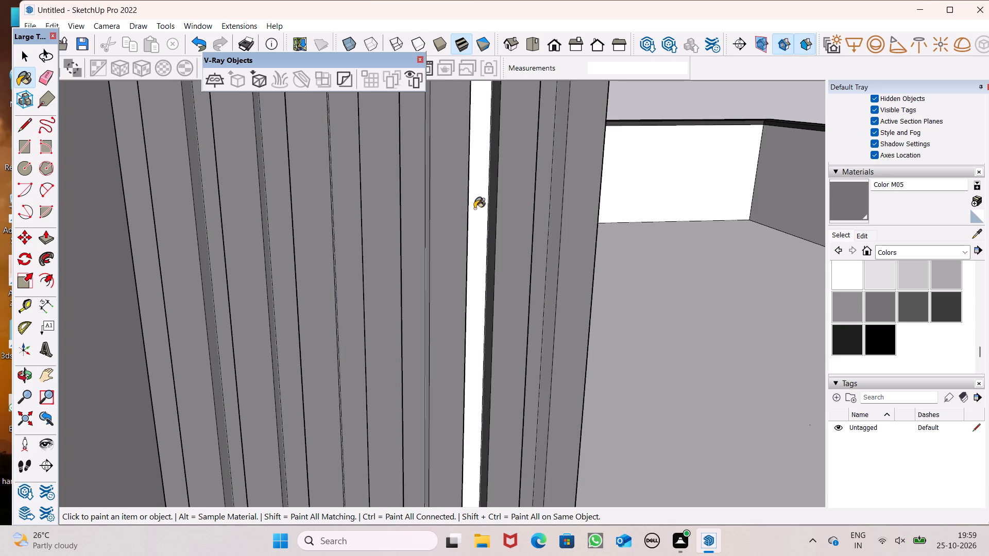
{"action": "left_click", "coordinate": [474, 208]}
Paint the light side faces along one side of the roof-terrace slats with Color M05.
{"action": "scroll", "coordinate": [445, 232], "scroll_direction": "up", "scroll_amount": 1}
{"action": "middle_click_drag", "start_coordinate": [452, 242], "coordinate": [535, 267]}
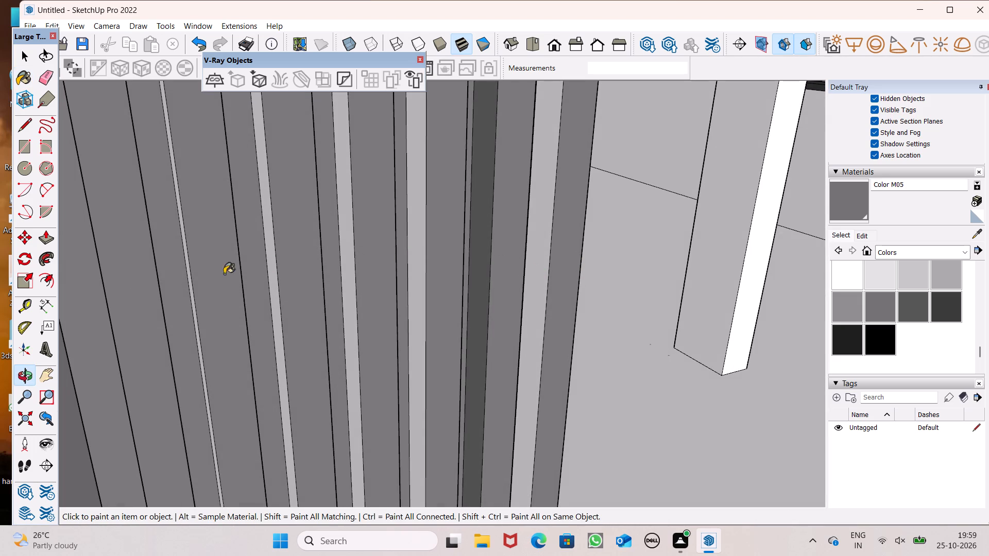
{"action": "scroll", "coordinate": [130, 285], "scroll_direction": "up", "scroll_amount": 6}
{"action": "middle_click_drag", "start_coordinate": [130, 313], "coordinate": [187, 327]}
{"action": "scroll", "coordinate": [179, 327], "scroll_direction": "up", "scroll_amount": 1}
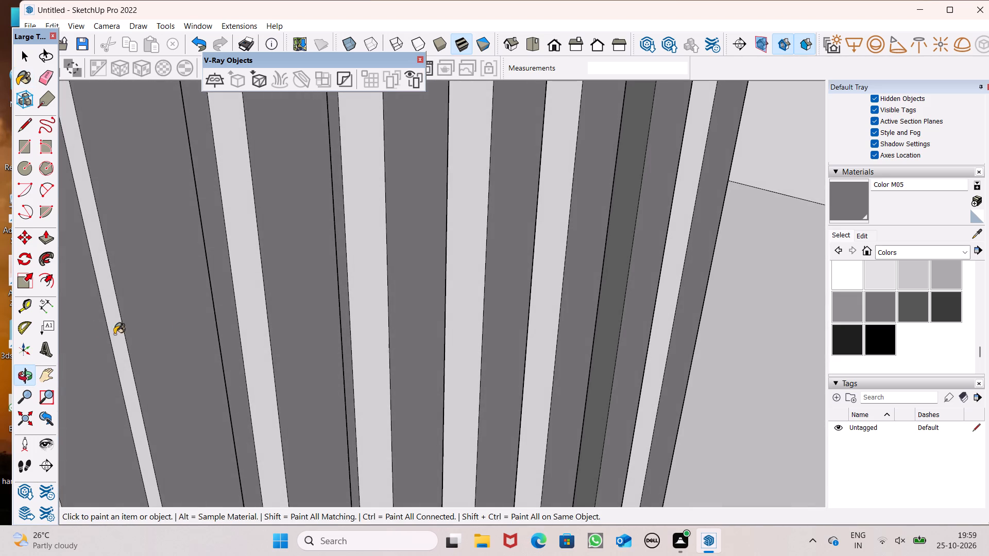
{"action": "left_click", "coordinate": [109, 323]}
{"action": "left_click", "coordinate": [263, 269]}
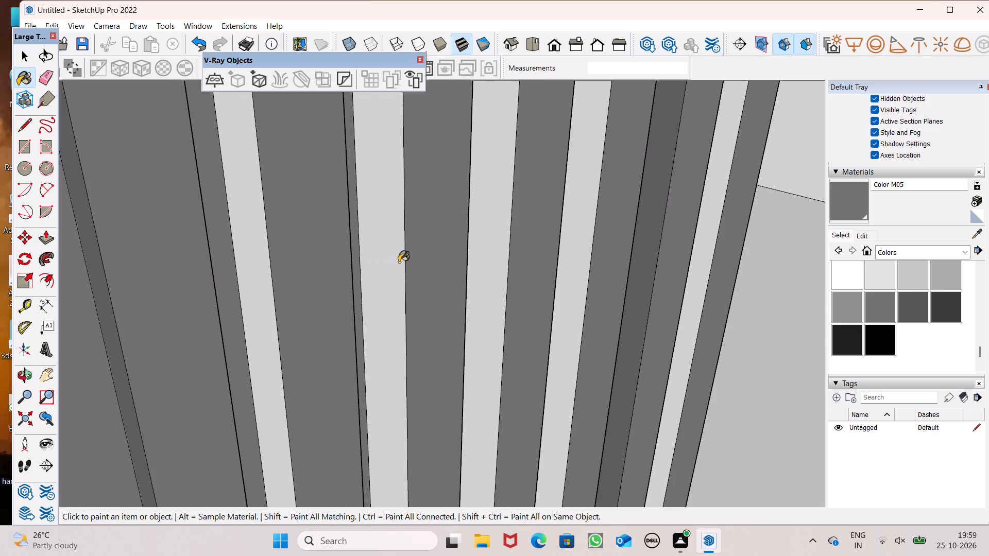
{"action": "left_click", "coordinate": [390, 266]}
{"action": "left_click", "coordinate": [499, 230]}
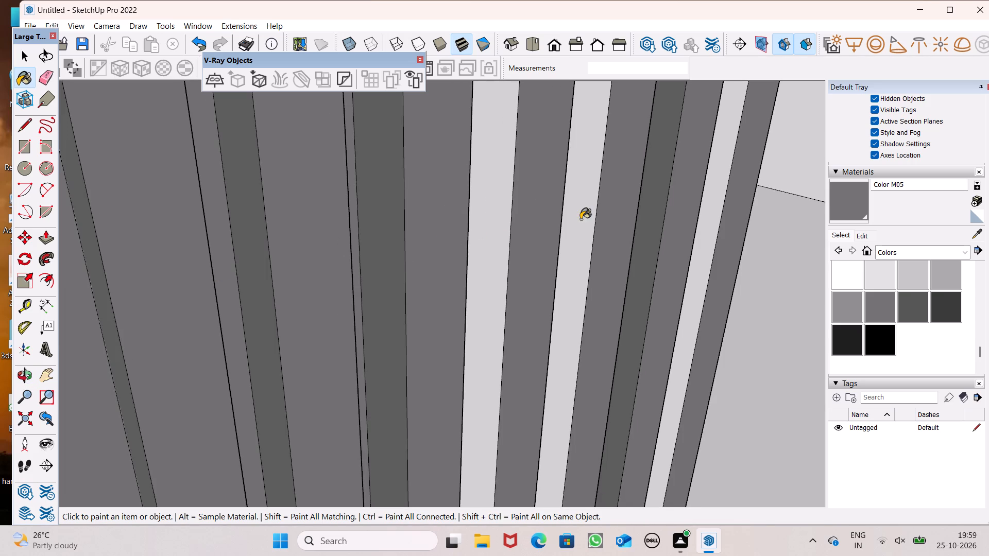
{"action": "left_click", "coordinate": [581, 219]}
{"action": "left_click", "coordinate": [717, 222]}
Paint the white faces on the opposite side of the roof-terrace slats with Color M05.
{"action": "scroll", "coordinate": [657, 241], "scroll_direction": "down", "scroll_amount": 3}
{"action": "middle_click_drag", "start_coordinate": [622, 262], "coordinate": [318, 295]}
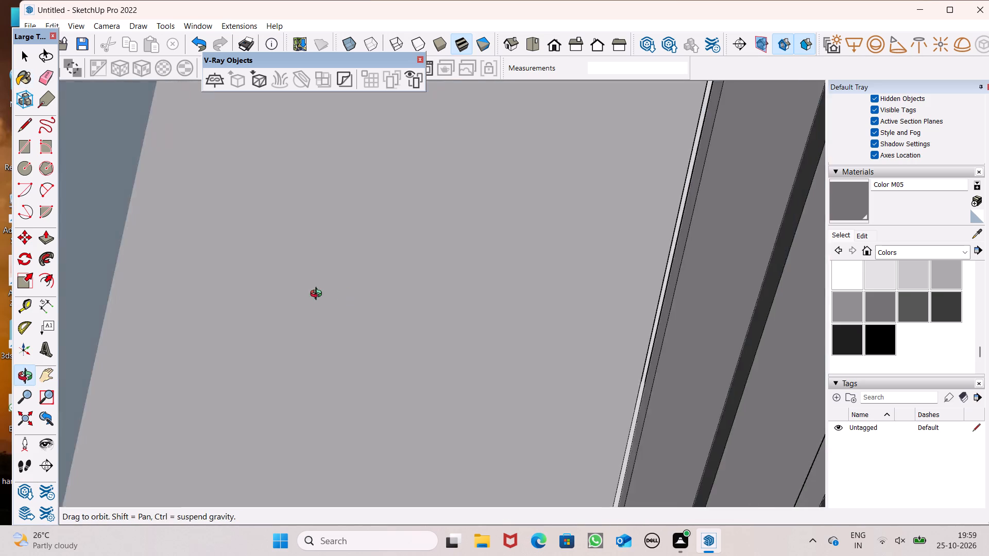
{"action": "middle_click_drag", "start_coordinate": [318, 295], "coordinate": [287, 283]}
{"action": "scroll", "coordinate": [301, 280], "scroll_direction": "down", "scroll_amount": 13}
{"action": "scroll", "coordinate": [334, 162], "scroll_direction": "down", "scroll_amount": 16}
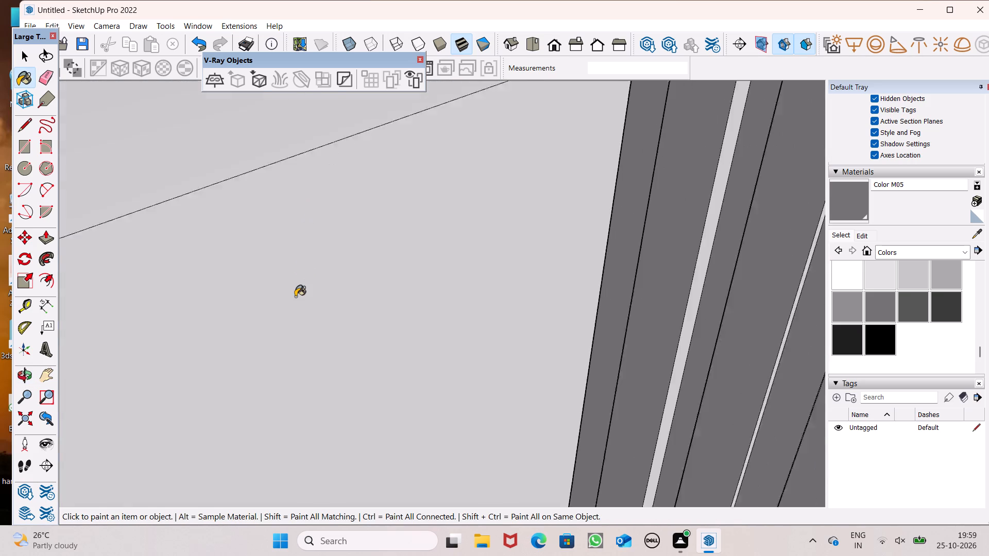
{"action": "scroll", "coordinate": [295, 297], "scroll_direction": "down", "scroll_amount": 8}
{"action": "middle_click_drag", "start_coordinate": [491, 327], "coordinate": [402, 294]}
{"action": "scroll", "coordinate": [398, 294], "scroll_direction": "down", "scroll_amount": 4}
{"action": "scroll", "coordinate": [442, 323], "scroll_direction": "down", "scroll_amount": 1}
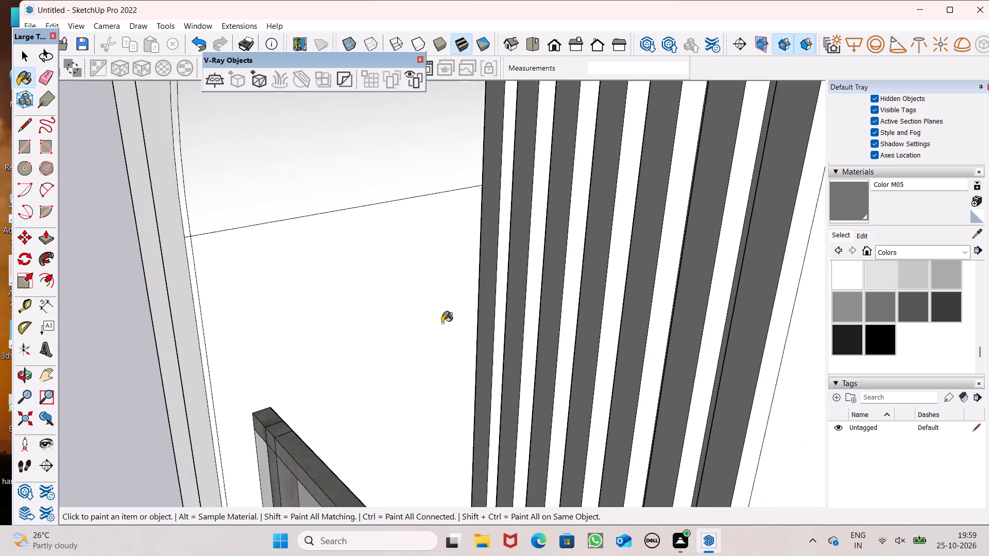
{"action": "scroll", "coordinate": [442, 323], "scroll_direction": "down", "scroll_amount": 1}
{"action": "scroll", "coordinate": [705, 388], "scroll_direction": "up", "scroll_amount": 1}
{"action": "left_click_drag", "start_coordinate": [727, 379], "coordinate": [722, 377]}
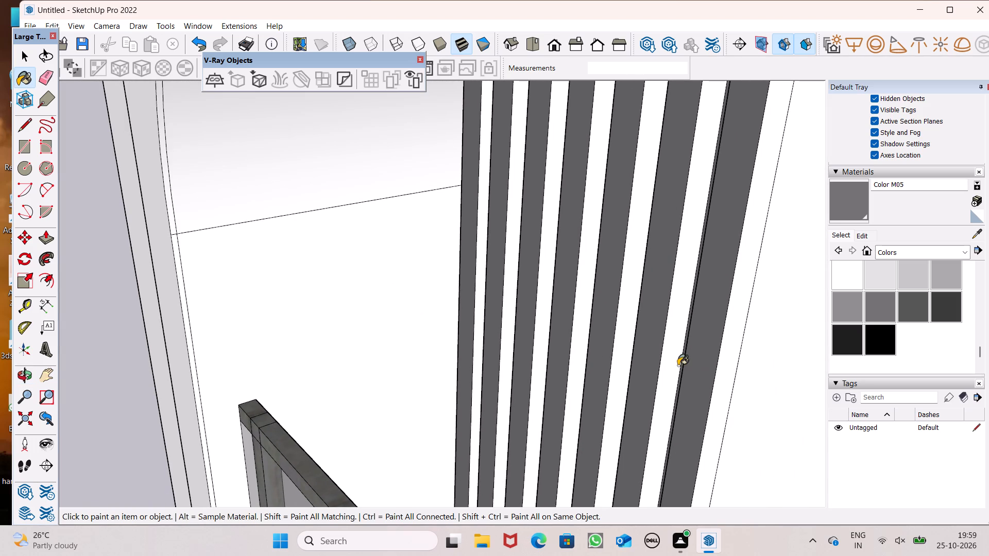
{"action": "left_click", "coordinate": [666, 363]}
{"action": "left_click", "coordinate": [617, 350]}
{"action": "left_click", "coordinate": [576, 340]}
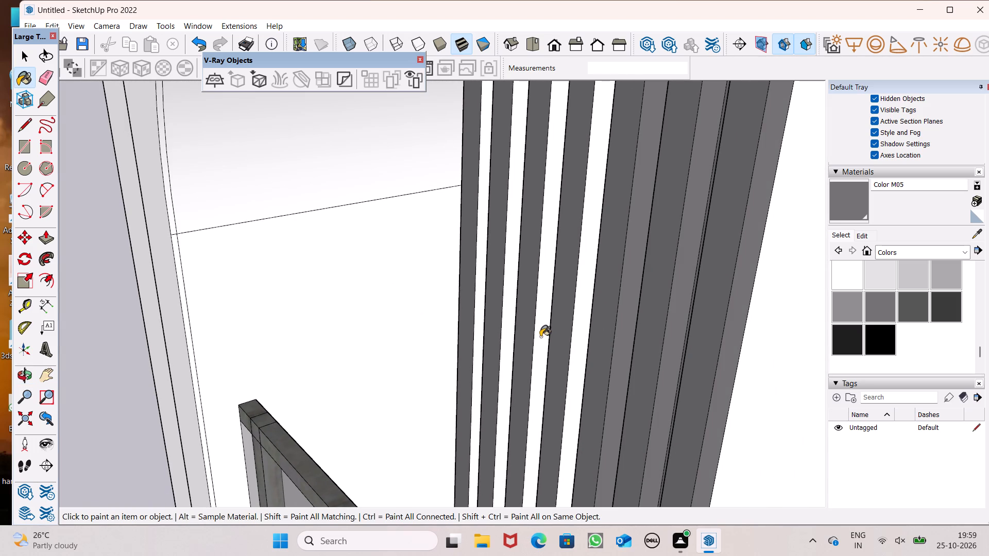
{"action": "left_click", "coordinate": [540, 337]}
{"action": "left_click_drag", "start_coordinate": [509, 340], "coordinate": [498, 337]}
{"action": "left_click", "coordinate": [483, 333]}
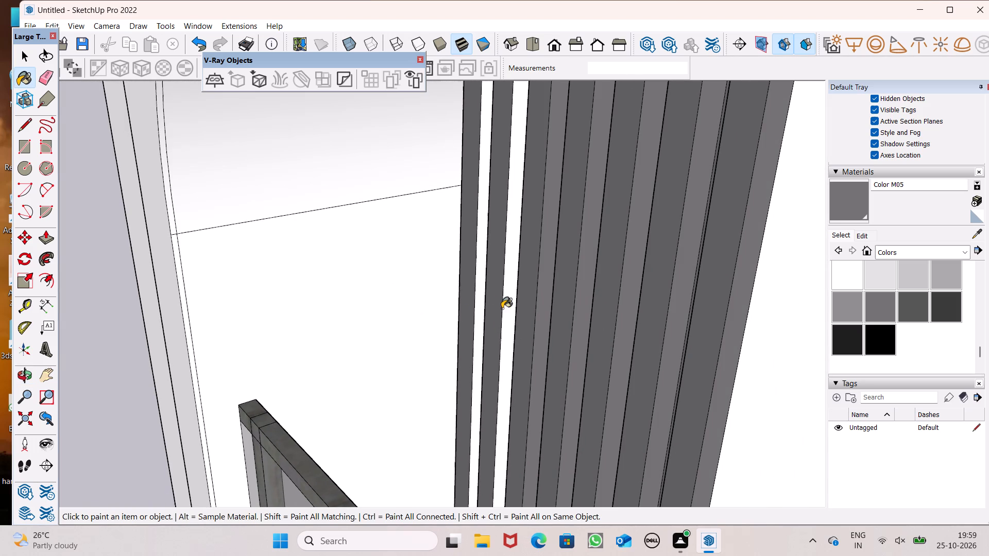
{"action": "left_click", "coordinate": [502, 308]}
{"action": "left_click", "coordinate": [507, 308]}
Paint the front faces of the vertical slats beside the middle-floor balcony window with grey Color M05.
{"action": "scroll", "coordinate": [524, 331], "scroll_direction": "down", "scroll_amount": 12}
{"action": "middle_click_drag", "start_coordinate": [537, 382], "coordinate": [694, 371]}
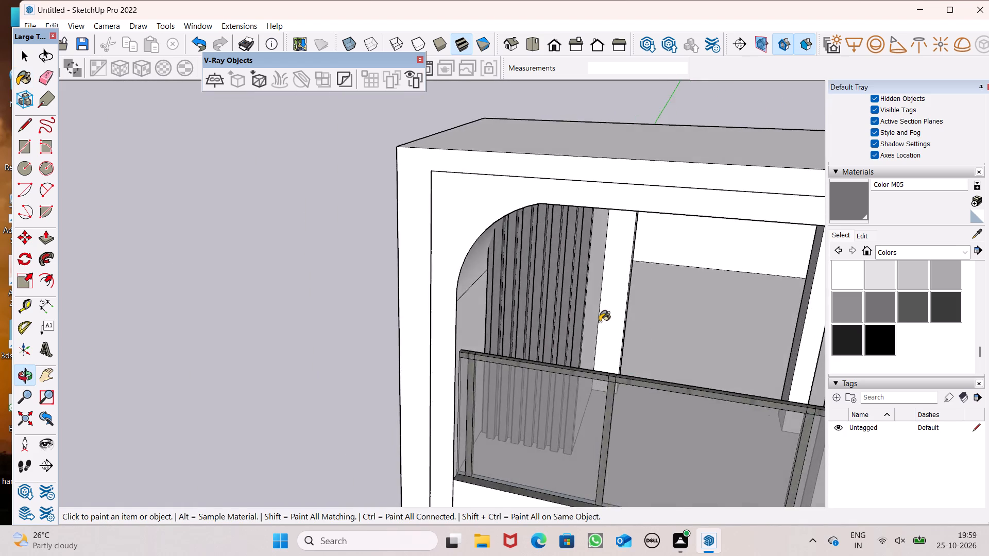
{"action": "scroll", "coordinate": [599, 321], "scroll_direction": "down", "scroll_amount": 6}
{"action": "scroll", "coordinate": [658, 318], "scroll_direction": "up", "scroll_amount": 1}
{"action": "scroll", "coordinate": [403, 284], "scroll_direction": "down", "scroll_amount": 6}
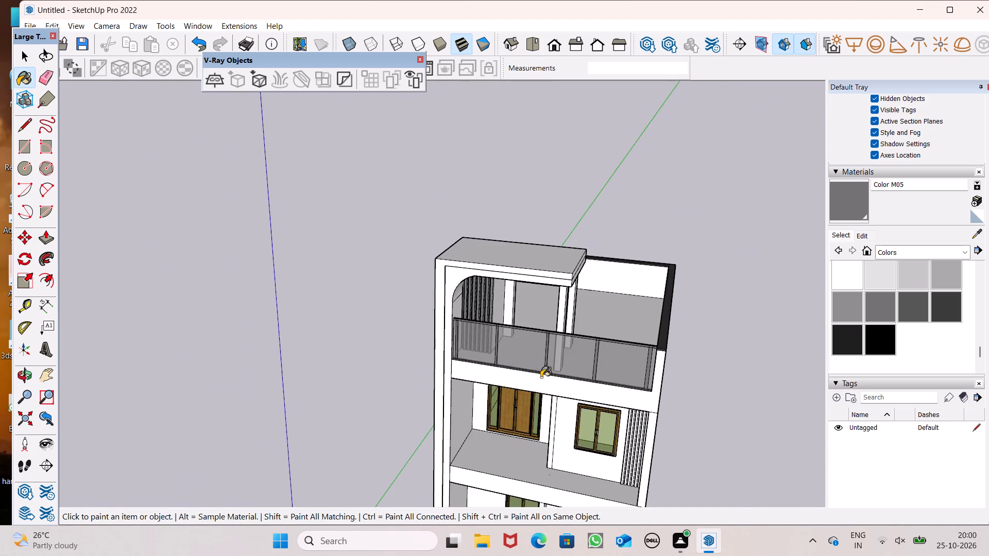
{"action": "middle_click_drag", "start_coordinate": [548, 387], "coordinate": [642, 388]}
{"action": "scroll", "coordinate": [527, 346], "scroll_direction": "down", "scroll_amount": 4}
{"action": "scroll", "coordinate": [529, 351], "scroll_direction": "up", "scroll_amount": 11}
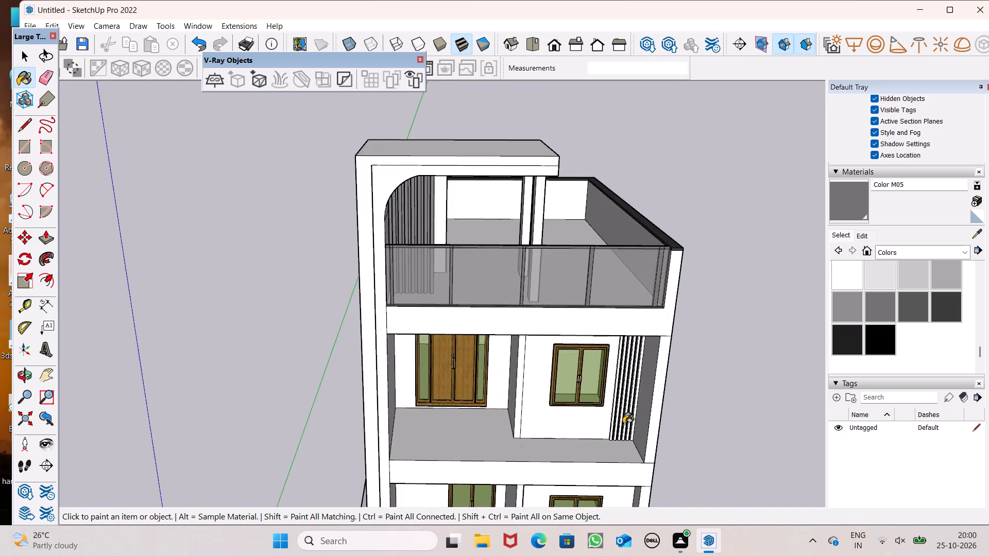
{"action": "scroll", "coordinate": [623, 424], "scroll_direction": "up", "scroll_amount": 13}
{"action": "scroll", "coordinate": [683, 445], "scroll_direction": "up", "scroll_amount": 5}
{"action": "left_click", "coordinate": [686, 435]}
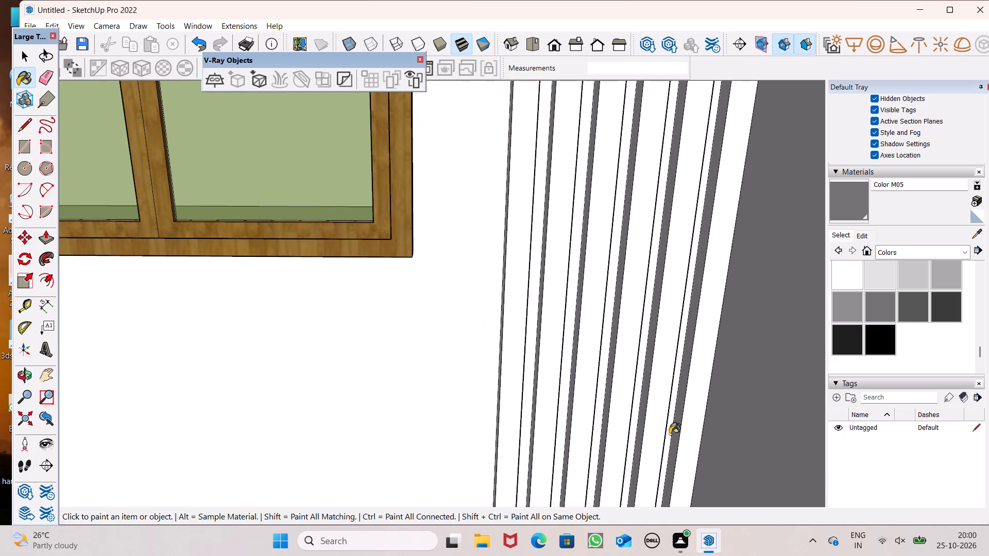
{"action": "left_click", "coordinate": [654, 431]}
{"action": "scroll", "coordinate": [643, 433], "scroll_direction": "up", "scroll_amount": 6}
{"action": "left_click", "coordinate": [629, 433]}
{"action": "left_click", "coordinate": [695, 422]}
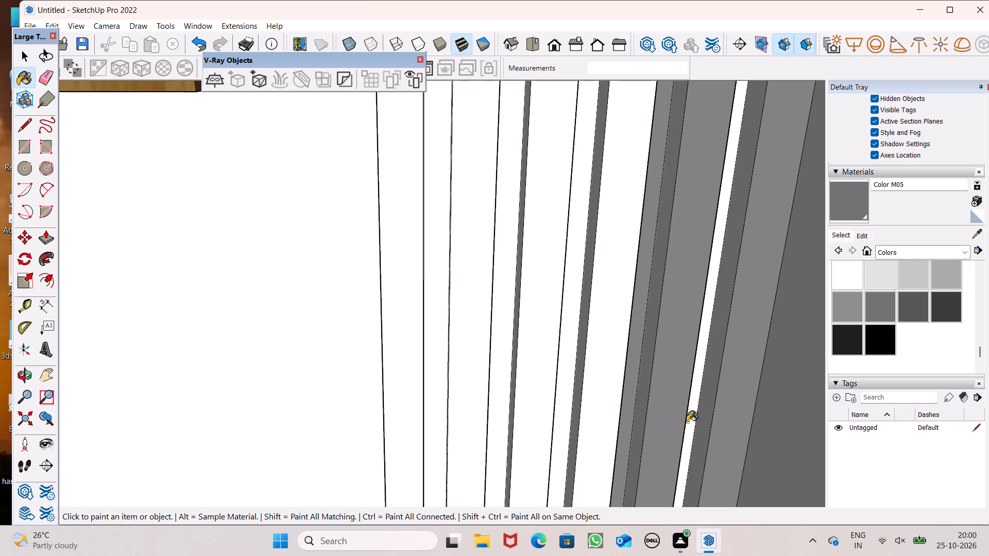
{"action": "left_click", "coordinate": [691, 403]}
{"action": "left_click", "coordinate": [516, 395]}
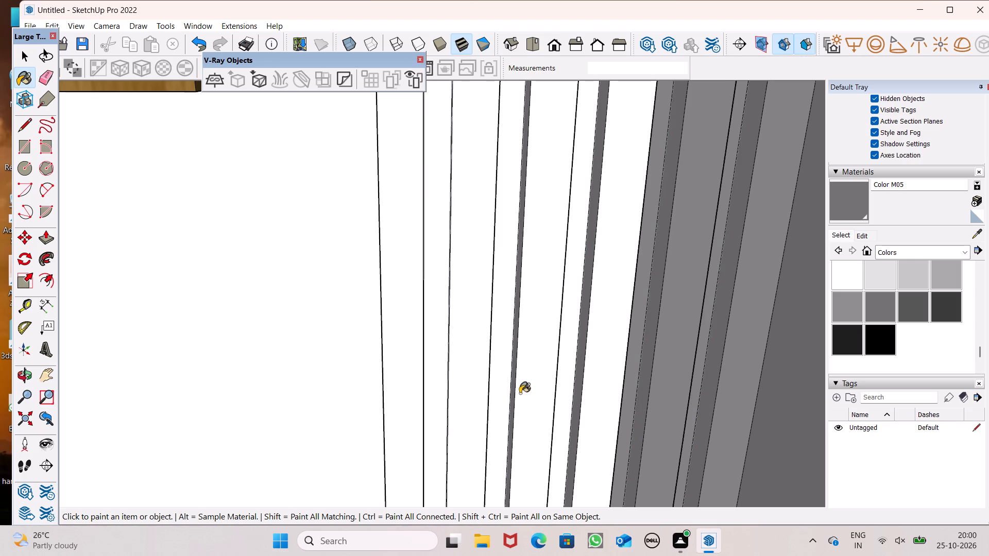
{"action": "left_click", "coordinate": [498, 394]}
{"action": "left_click", "coordinate": [451, 384]}
{"action": "left_click", "coordinate": [417, 388]}
{"action": "left_click", "coordinate": [430, 385]}
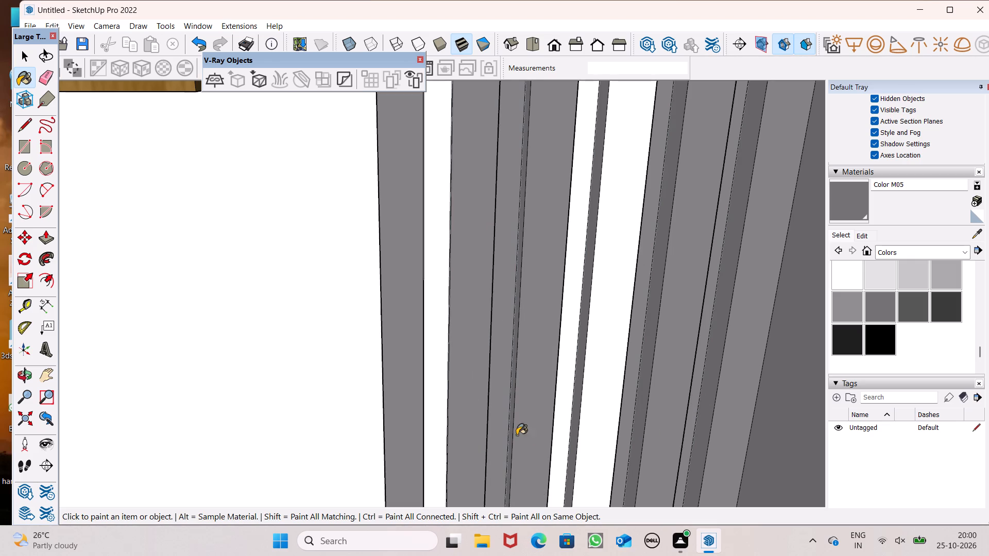
{"action": "left_click", "coordinate": [574, 429]}
{"action": "left_click", "coordinate": [587, 423]}
Paint the light side faces along one side of the middle-floor balcony slats with Color M05.
{"action": "middle_click_drag", "start_coordinate": [596, 432], "coordinate": [326, 478]}
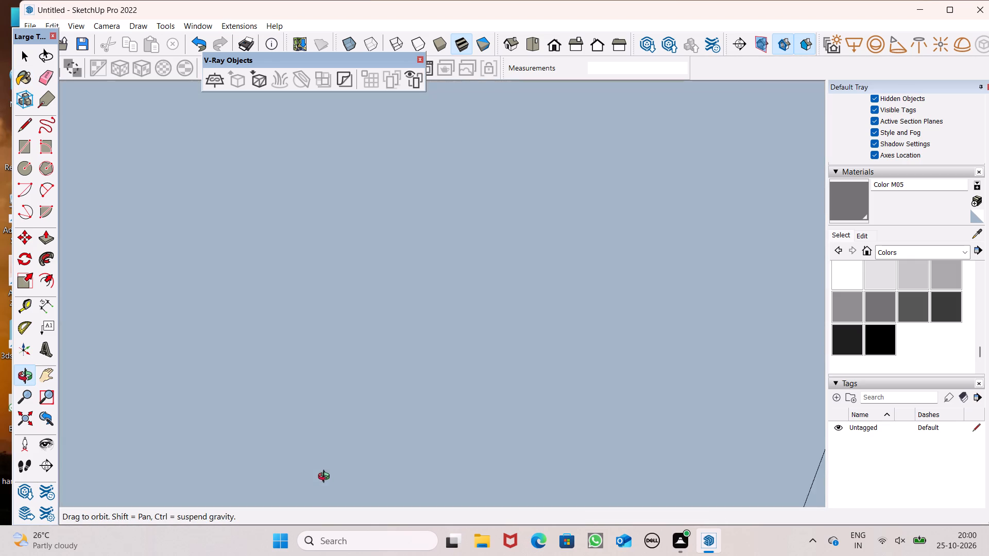
{"action": "middle_click_drag", "start_coordinate": [326, 478], "coordinate": [478, 460]}
{"action": "scroll", "coordinate": [479, 455], "scroll_direction": "up", "scroll_amount": 5}
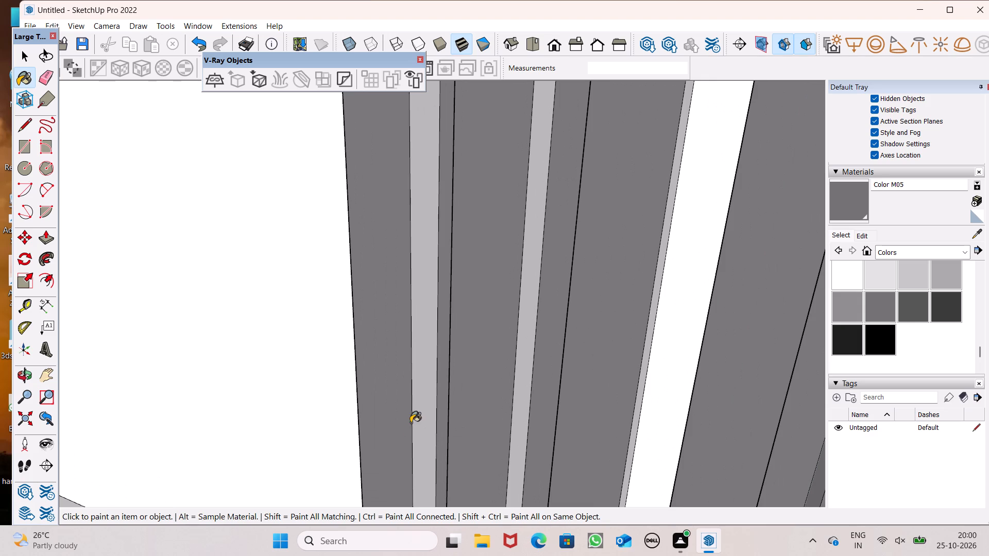
{"action": "left_click", "coordinate": [417, 416]}
{"action": "left_click", "coordinate": [524, 418]}
{"action": "left_click", "coordinate": [633, 429]}
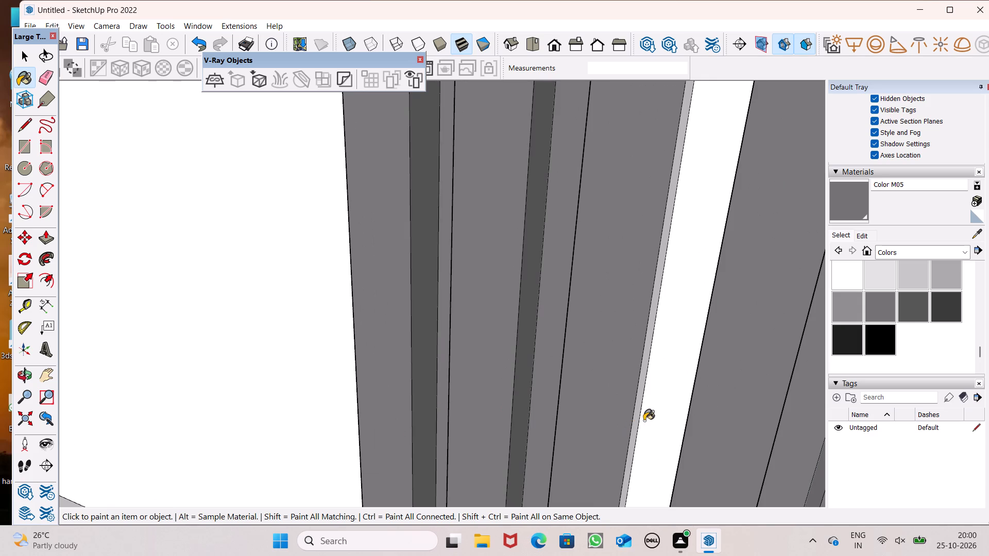
{"action": "left_click", "coordinate": [644, 420]}
{"action": "scroll", "coordinate": [635, 412], "scroll_direction": "down", "scroll_amount": 5}
{"action": "middle_click_drag", "start_coordinate": [664, 447], "coordinate": [605, 455]}
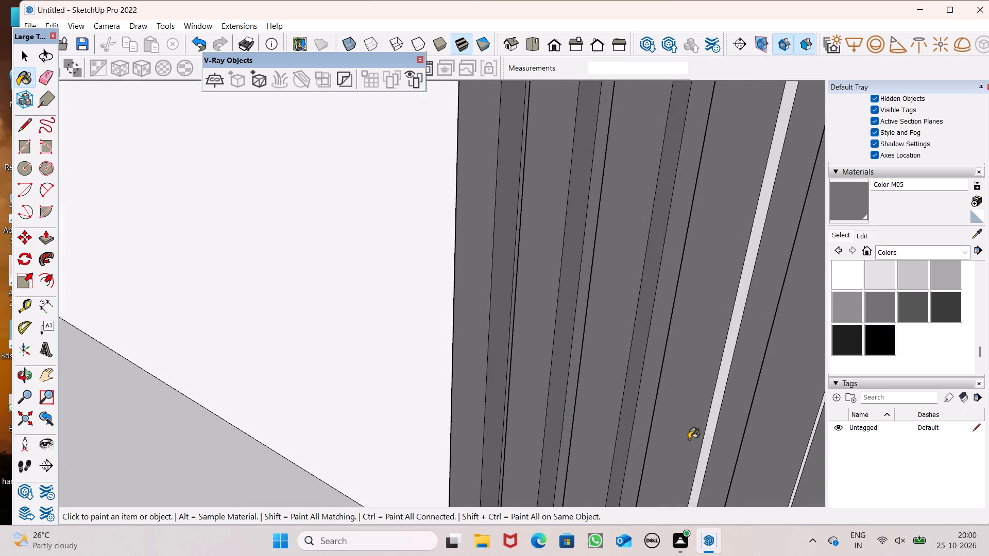
{"action": "left_click", "coordinate": [714, 431]}
Paint the white faces on the opposite side of the middle-floor balcony slats with Color M05.
{"action": "scroll", "coordinate": [638, 385], "scroll_direction": "down", "scroll_amount": 5}
{"action": "middle_click_drag", "start_coordinate": [619, 392], "coordinate": [775, 373]}
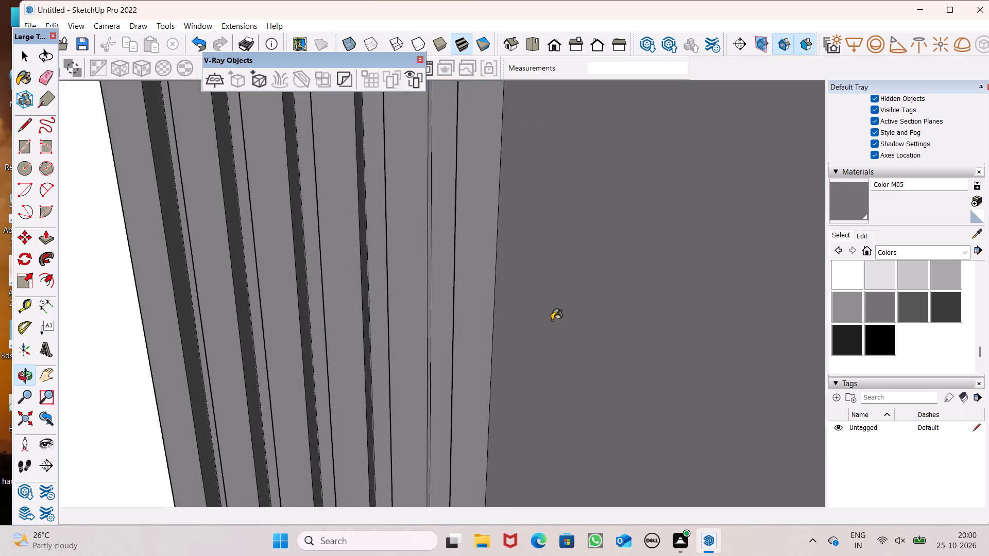
{"action": "scroll", "coordinate": [470, 298], "scroll_direction": "down", "scroll_amount": 11}
{"action": "middle_click_drag", "start_coordinate": [278, 398], "coordinate": [560, 421]}
{"action": "scroll", "coordinate": [513, 359], "scroll_direction": "up", "scroll_amount": 3}
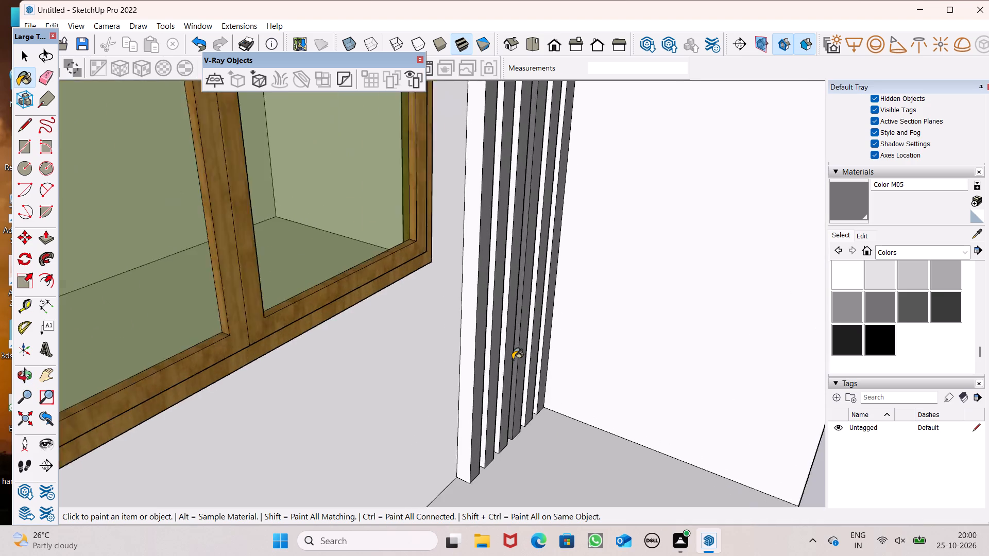
{"action": "scroll", "coordinate": [513, 359], "scroll_direction": "up", "scroll_amount": 9}
{"action": "left_click_drag", "start_coordinate": [451, 359], "coordinate": [458, 357]}
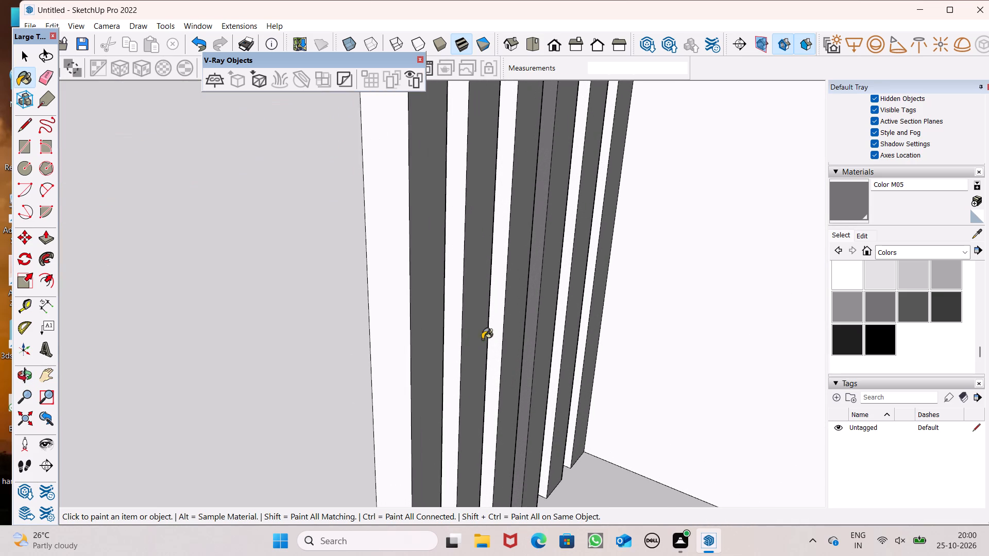
{"action": "left_click", "coordinate": [497, 323]}
{"action": "left_click", "coordinate": [390, 341]}
{"action": "scroll", "coordinate": [573, 296], "scroll_direction": "up", "scroll_amount": 7}
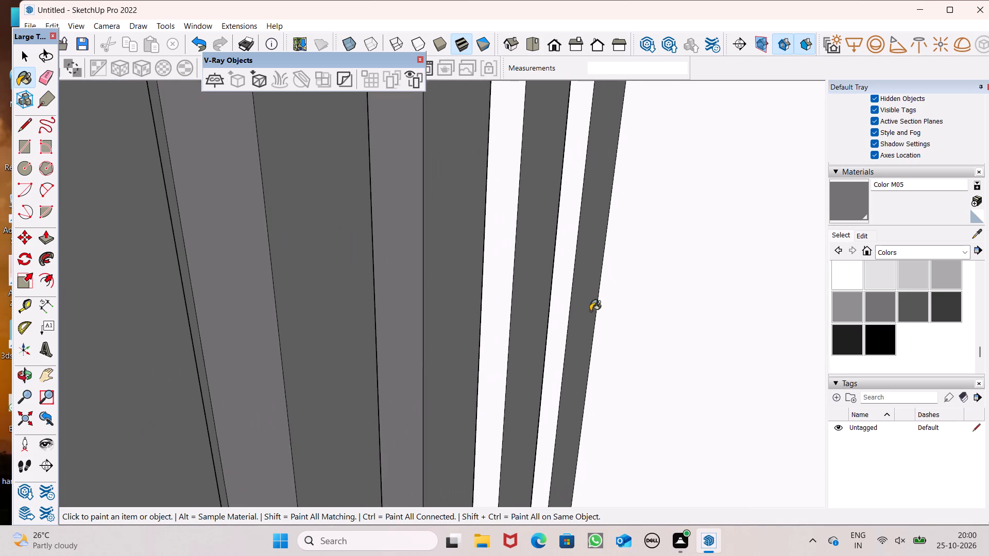
{"action": "left_click", "coordinate": [572, 316]}
{"action": "left_click", "coordinate": [489, 330]}
{"action": "left_click", "coordinate": [544, 321]}
{"action": "left_click", "coordinate": [557, 314]}
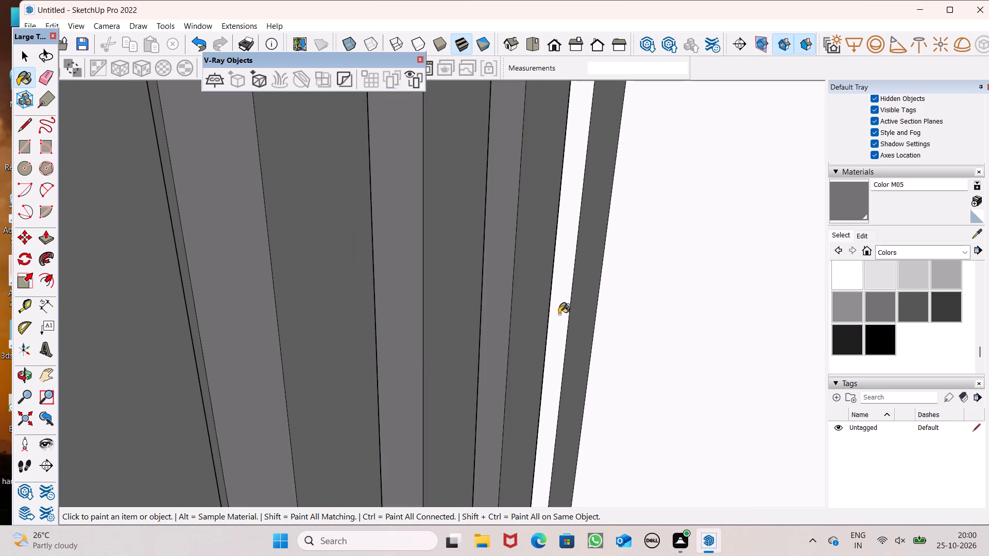
Paint the remaining light narrow strip among the middle-floor balcony slats with Color M05.
{"action": "scroll", "coordinate": [559, 314], "scroll_direction": "down", "scroll_amount": 7}
{"action": "middle_click_drag", "start_coordinate": [562, 374], "coordinate": [290, 434]}
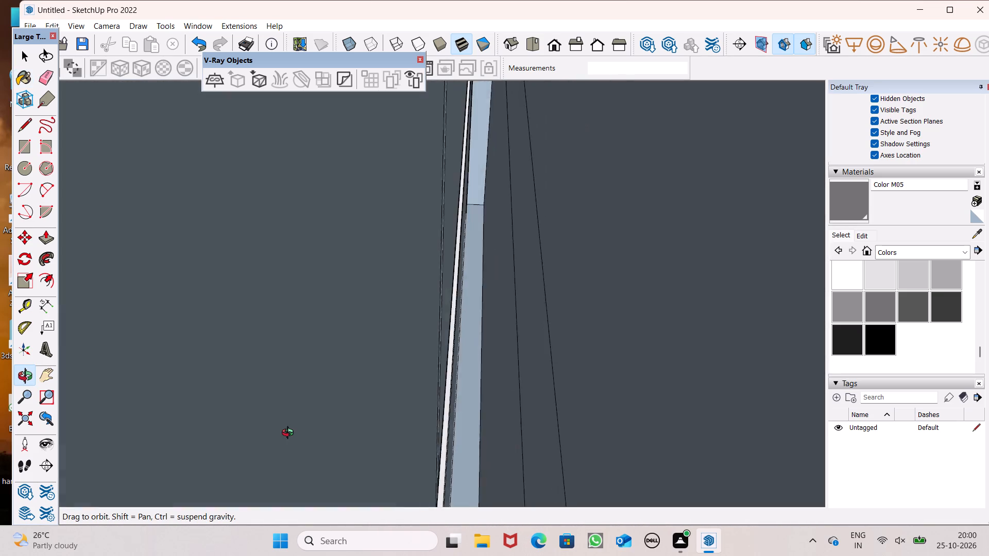
{"action": "middle_click_drag", "start_coordinate": [290, 434], "coordinate": [349, 431]}
{"action": "scroll", "coordinate": [345, 426], "scroll_direction": "up", "scroll_amount": 7}
{"action": "middle_click_drag", "start_coordinate": [370, 438], "coordinate": [218, 473]}
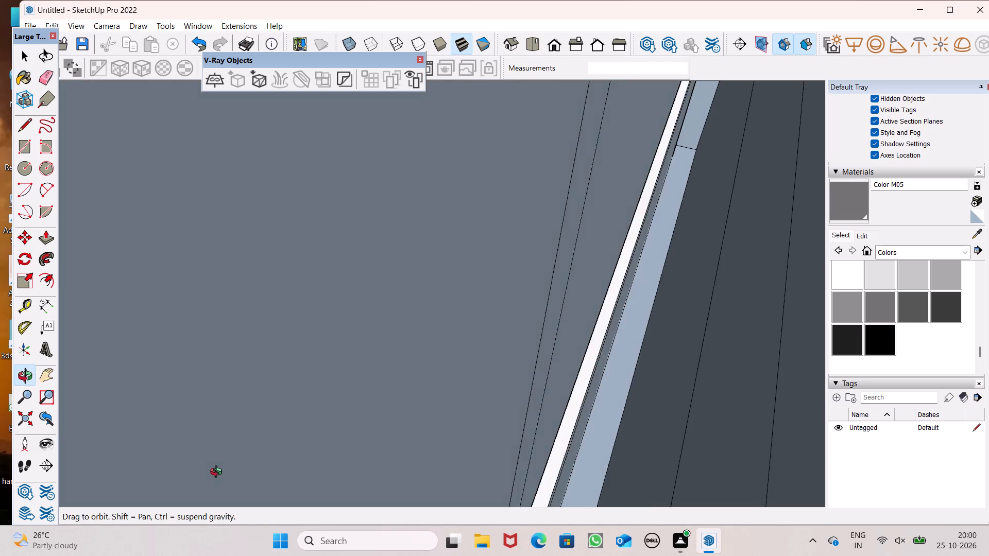
{"action": "middle_click_drag", "start_coordinate": [218, 473], "coordinate": [302, 444]}
{"action": "scroll", "coordinate": [406, 438], "scroll_direction": "up", "scroll_amount": 6}
{"action": "middle_click_drag", "start_coordinate": [445, 434], "coordinate": [395, 467]}
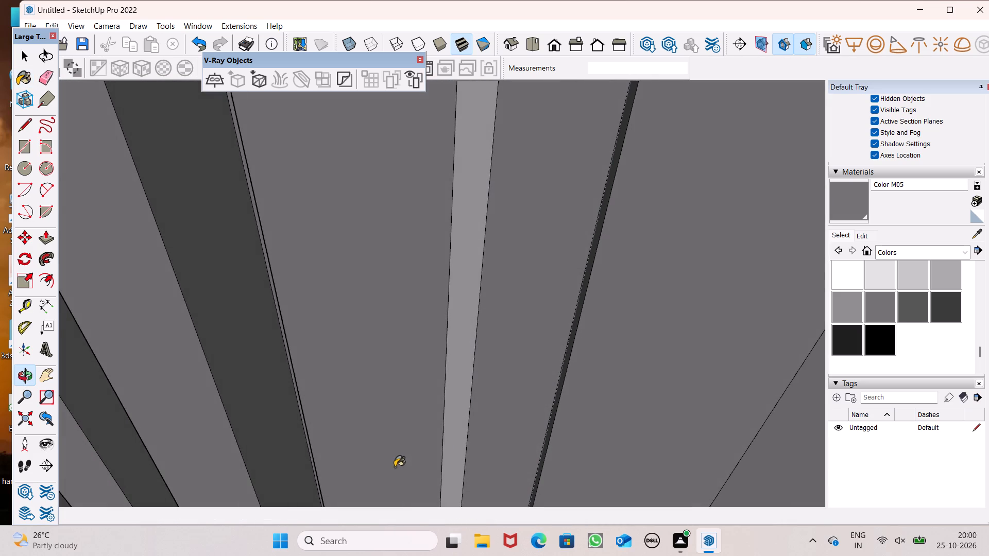
{"action": "left_click_drag", "start_coordinate": [483, 390], "coordinate": [475, 392]}
{"action": "left_click", "coordinate": [459, 394]}
Erase the stray vertical line near the wall corner between the middle-floor balcony's wooden door and window.
{"action": "scroll", "coordinate": [478, 412], "scroll_direction": "up", "scroll_amount": 1}
{"action": "middle_click_drag", "start_coordinate": [478, 428], "coordinate": [433, 446]}
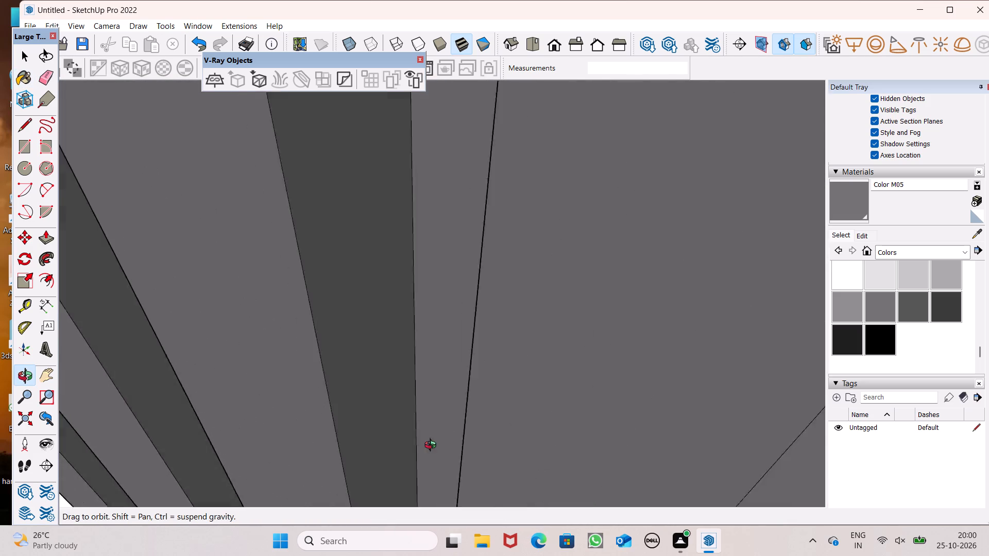
{"action": "middle_click_drag", "start_coordinate": [433, 446], "coordinate": [705, 386]}
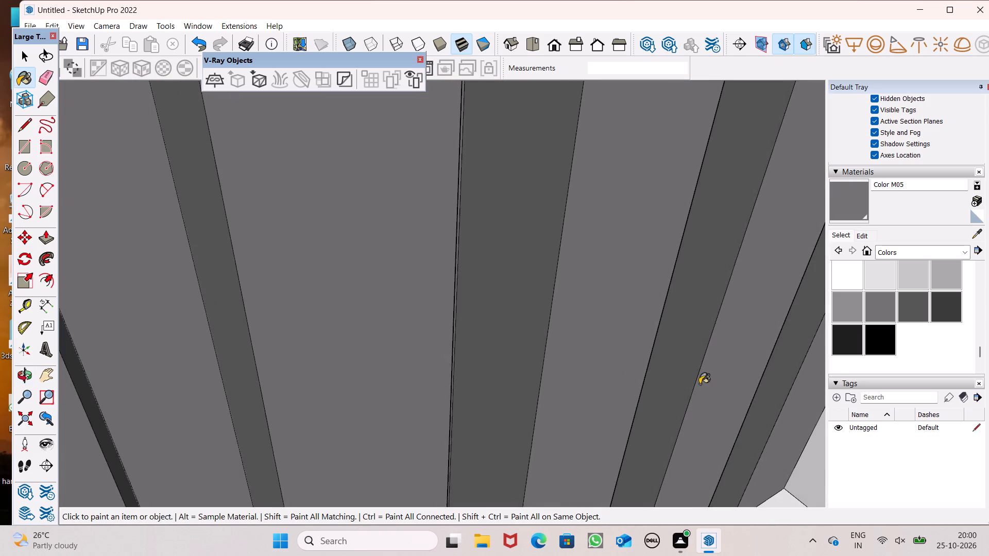
{"action": "scroll", "coordinate": [554, 377], "scroll_direction": "down", "scroll_amount": 20}
{"action": "scroll", "coordinate": [554, 377], "scroll_direction": "down", "scroll_amount": 14}
{"action": "scroll", "coordinate": [539, 453], "scroll_direction": "up", "scroll_amount": 1}
{"action": "middle_click_drag", "start_coordinate": [539, 453], "coordinate": [384, 455]}
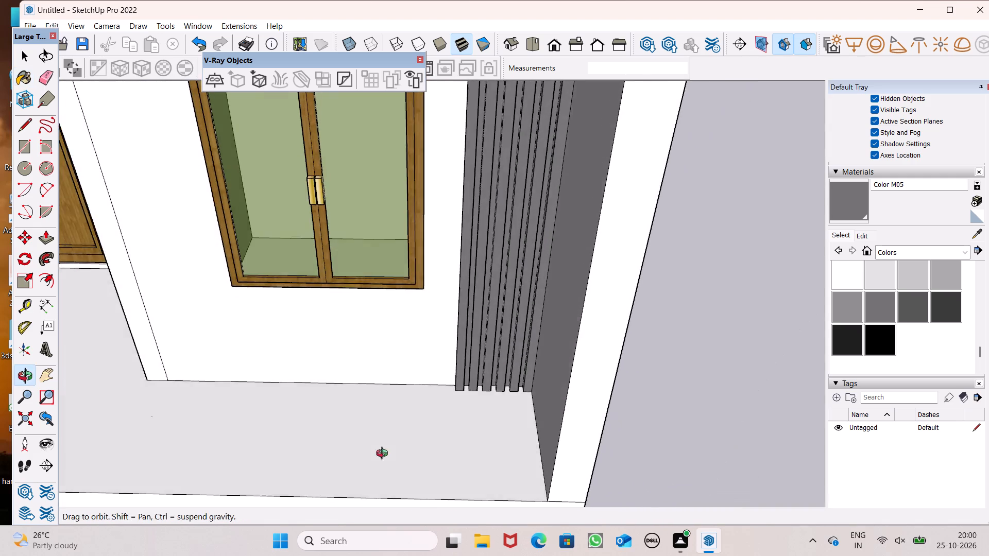
{"action": "middle_click_drag", "start_coordinate": [384, 455], "coordinate": [383, 447]}
{"action": "scroll", "coordinate": [406, 408], "scroll_direction": "down", "scroll_amount": 10}
{"action": "middle_click_drag", "start_coordinate": [404, 405], "coordinate": [439, 294]}
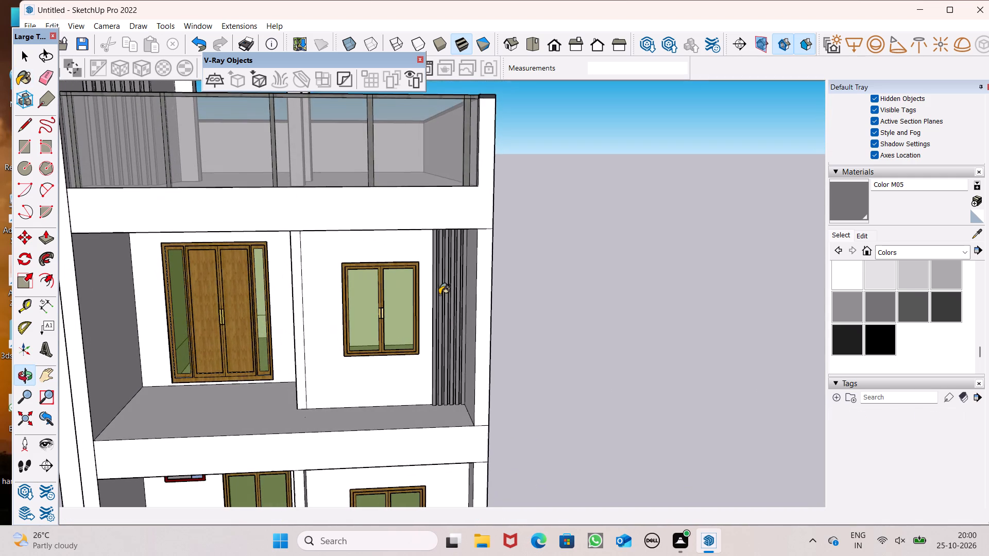
{"action": "left_click", "coordinate": [47, 78]}
{"action": "left_click_drag", "start_coordinate": [311, 301], "coordinate": [302, 308]}
{"action": "scroll", "coordinate": [442, 276], "scroll_direction": "down", "scroll_amount": 4}
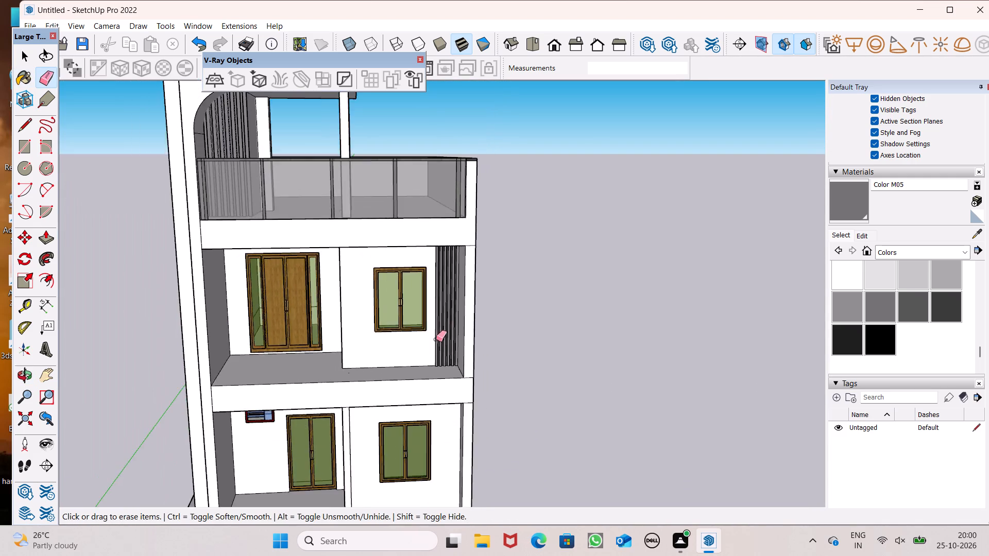
Place a guide just inside the middle-floor balcony's front edge and a second parallel guide 2" behind it.
{"action": "middle_click_drag", "start_coordinate": [436, 354], "coordinate": [458, 504]}
{"action": "left_click", "coordinate": [29, 307]}
{"action": "middle_click_drag", "start_coordinate": [213, 431], "coordinate": [207, 440]}
{"action": "scroll", "coordinate": [240, 419], "scroll_direction": "up", "scroll_amount": 6}
{"action": "left_click", "coordinate": [242, 398]}
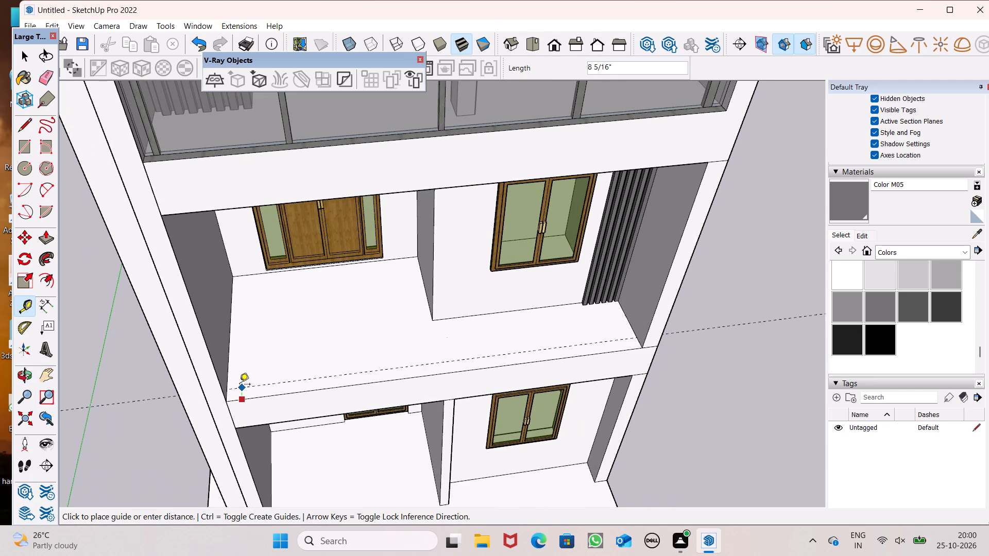
{"action": "left_click", "coordinate": [240, 390]}
{"action": "left_click", "coordinate": [239, 390]}
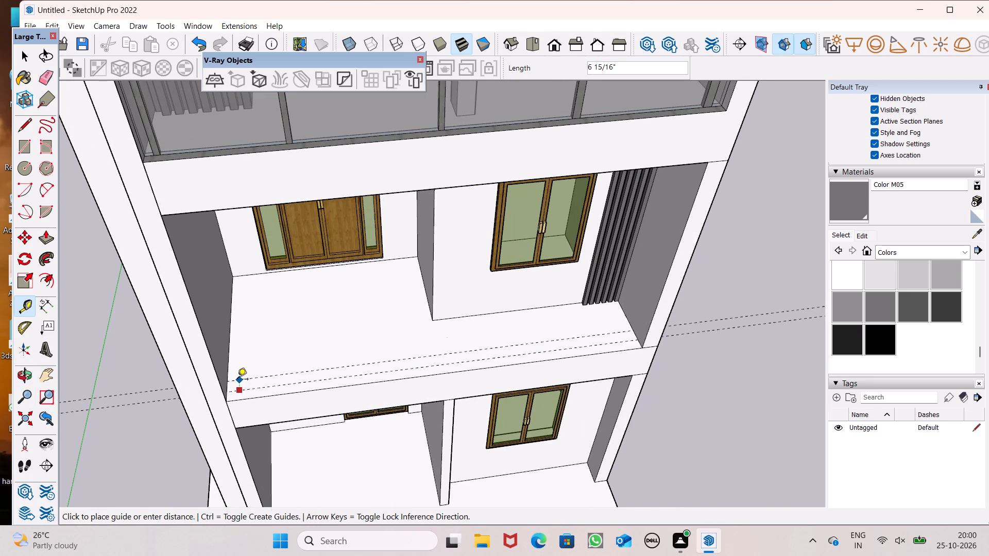
{"action": "key", "text": "2"}
{"action": "key", "text": "shift+quotedbl"}
{"action": "key", "text": "Return"}
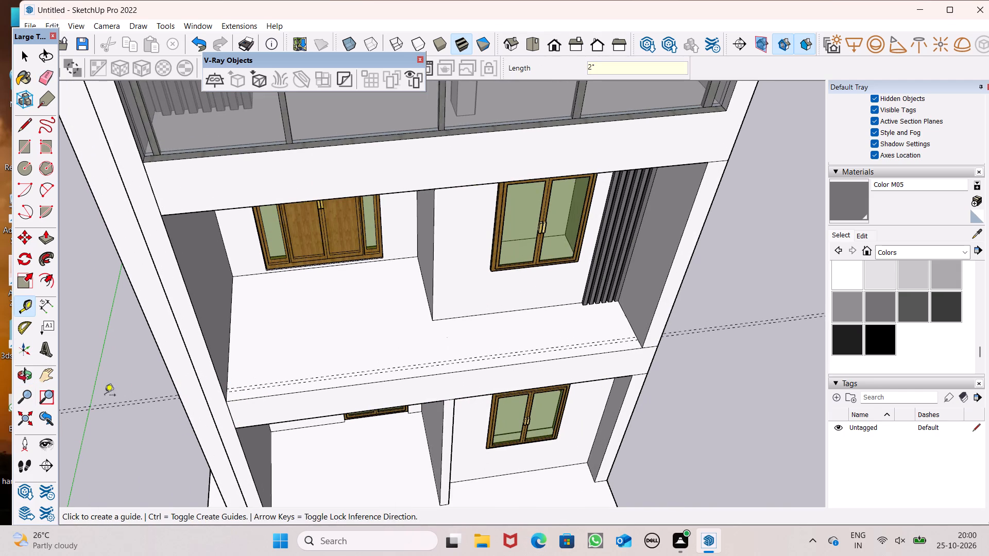
Draw a 2" by 18' 6" rectangle between the two guides along the full width of the balcony floor.
{"action": "left_click", "coordinate": [32, 147]}
{"action": "scroll", "coordinate": [253, 410], "scroll_direction": "up", "scroll_amount": 10}
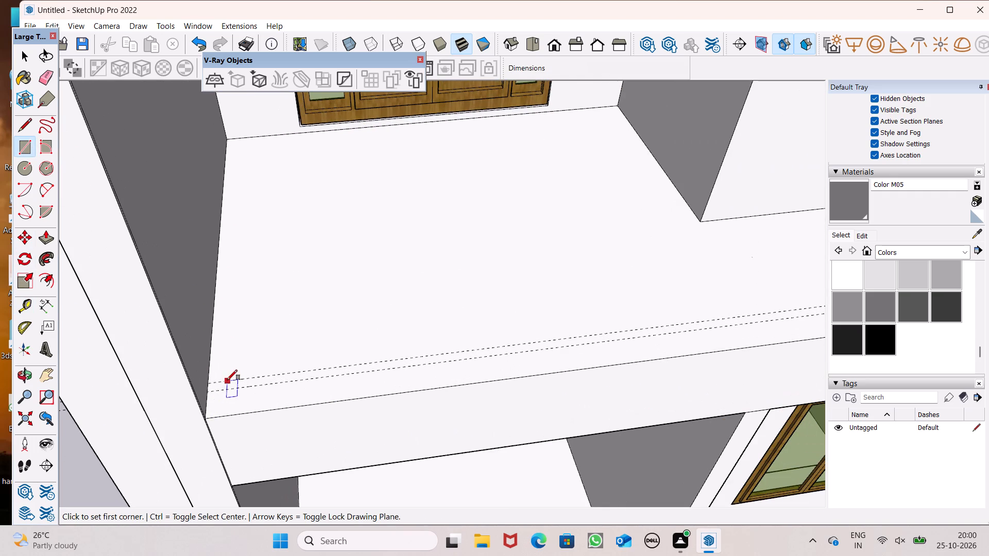
{"action": "left_click", "coordinate": [211, 380]}
{"action": "scroll", "coordinate": [202, 425], "scroll_direction": "down", "scroll_amount": 3}
{"action": "scroll", "coordinate": [300, 391], "scroll_direction": "down", "scroll_amount": 4}
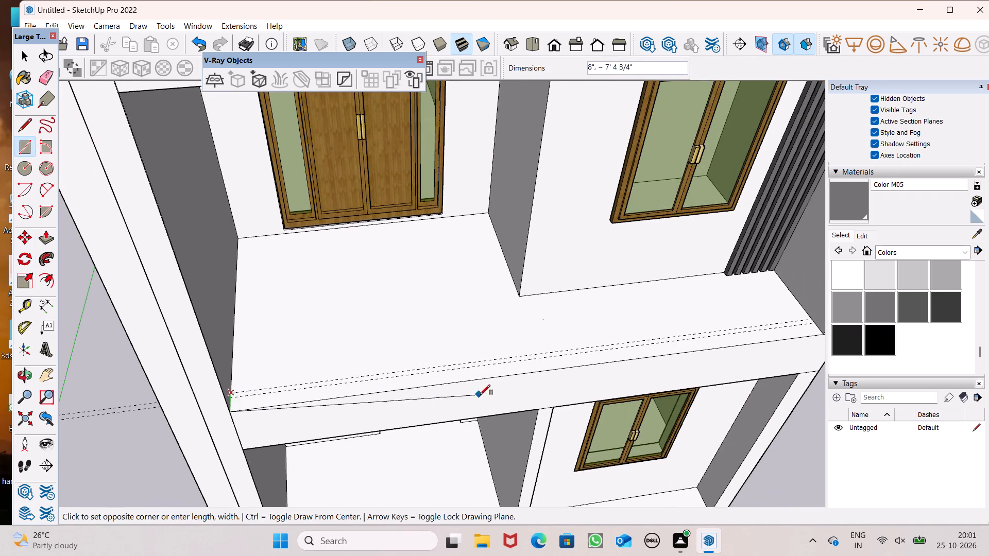
{"action": "scroll", "coordinate": [660, 339], "scroll_direction": "up", "scroll_amount": 2}
{"action": "scroll", "coordinate": [581, 361], "scroll_direction": "down", "scroll_amount": 4}
{"action": "scroll", "coordinate": [752, 322], "scroll_direction": "up", "scroll_amount": 5}
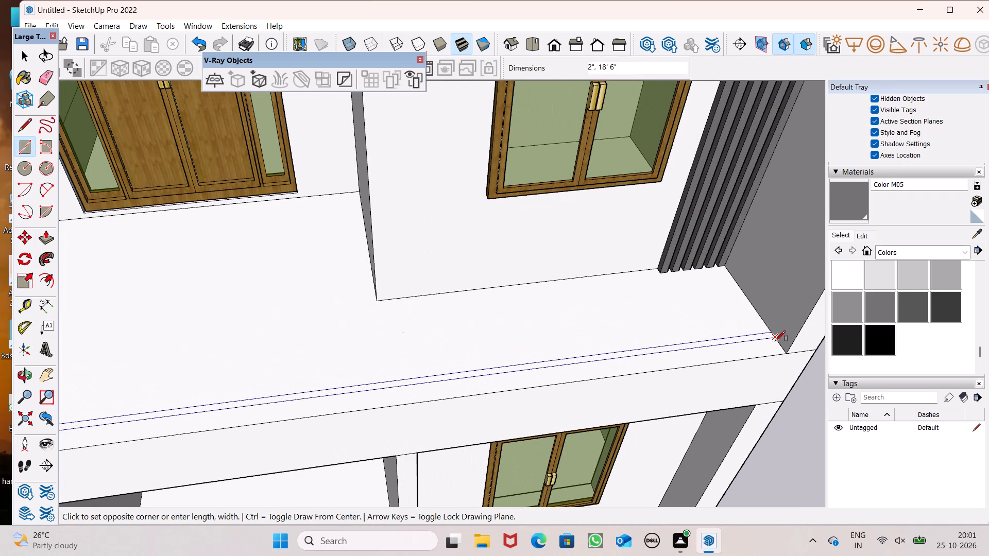
{"action": "left_click", "coordinate": [776, 341]}
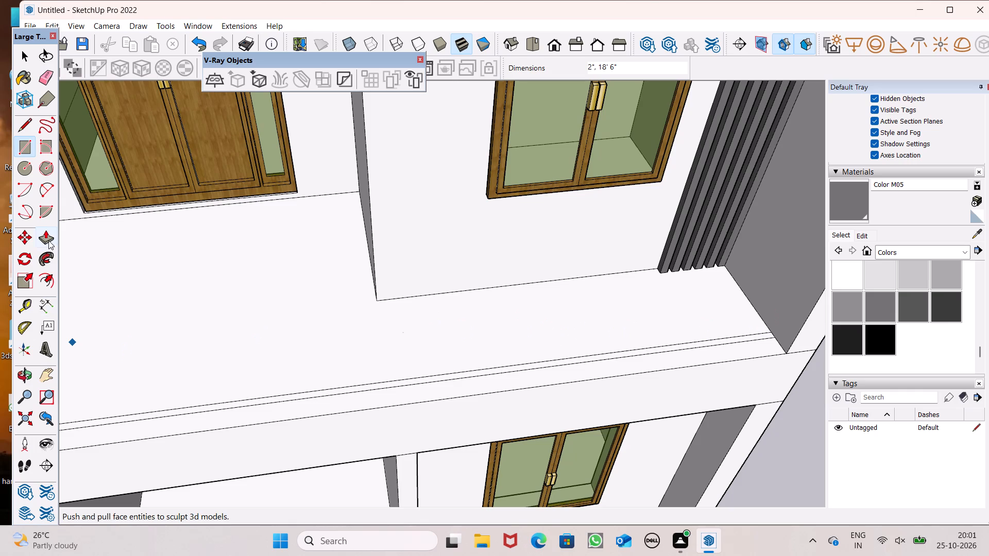
Pull the thin balcony floor rectangle up 4' to form a railing panel.
{"action": "left_click", "coordinate": [48, 240]}
{"action": "scroll", "coordinate": [417, 408], "scroll_direction": "down", "scroll_amount": 5}
{"action": "scroll", "coordinate": [162, 413], "scroll_direction": "up", "scroll_amount": 3}
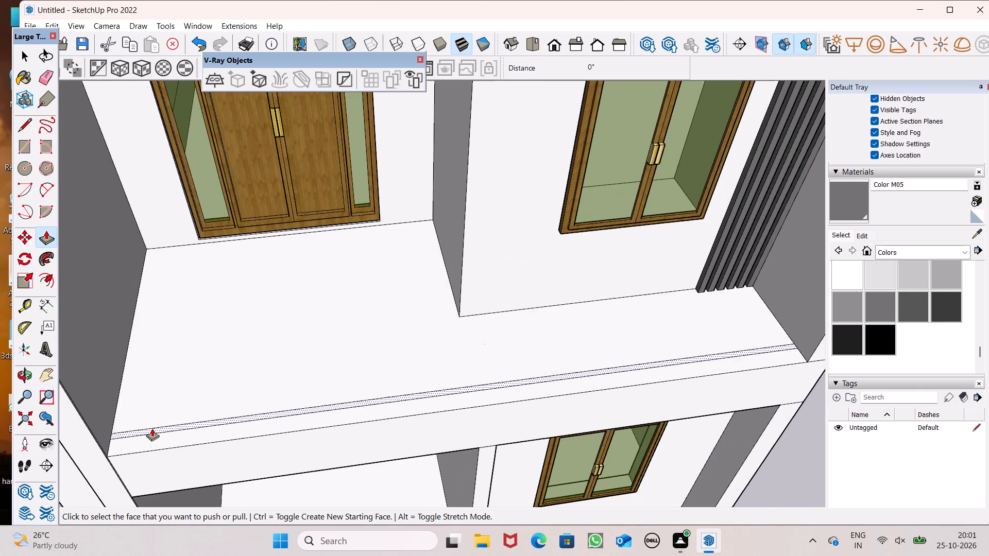
{"action": "left_click_drag", "start_coordinate": [152, 428], "coordinate": [158, 370], "text": "ctrl"}
{"action": "type", "text": "4'"}
{"action": "key", "text": "Return"}
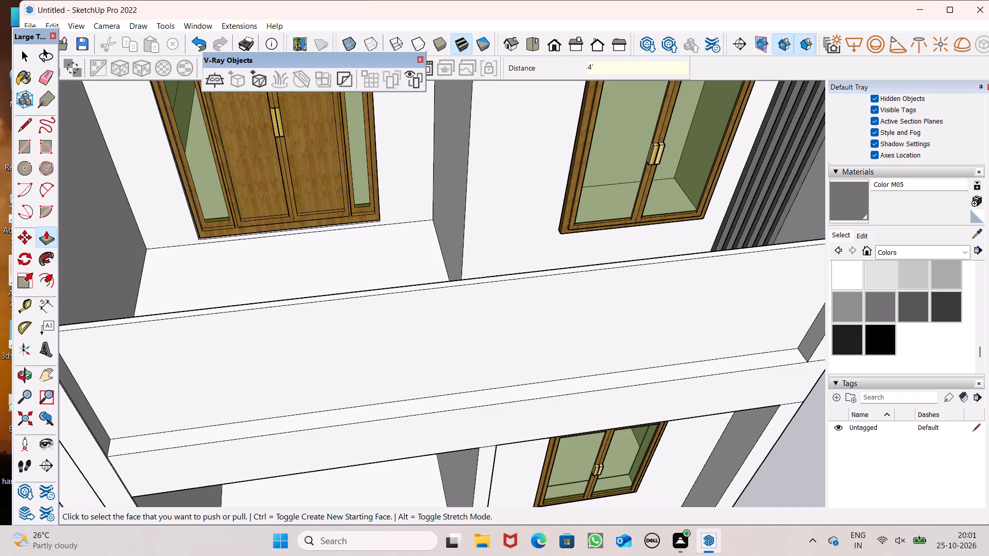
Paint the front and back faces of the balcony railing panel with Translucent Glass Gray from Glass and Mirrors.
{"action": "left_click", "coordinate": [947, 255]}
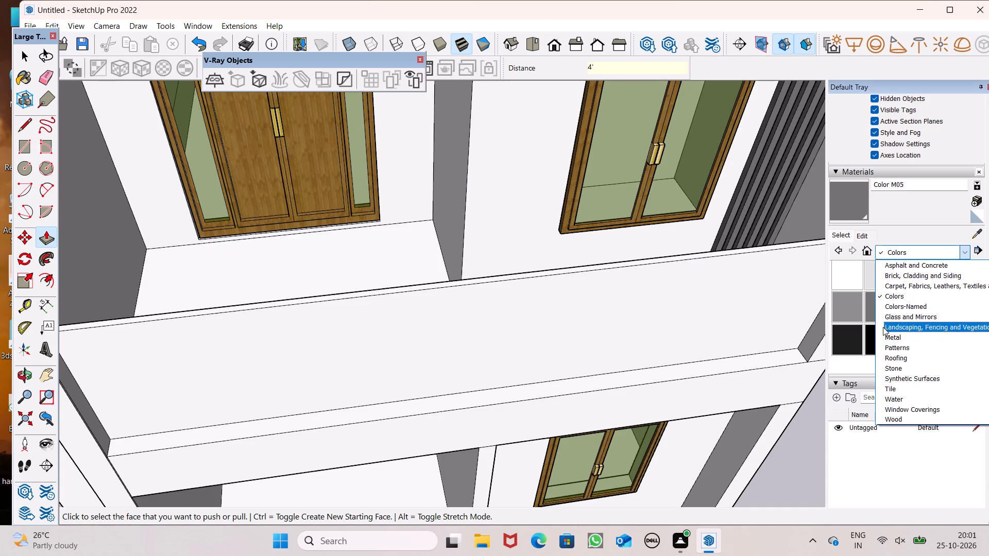
{"action": "left_click", "coordinate": [883, 314]}
{"action": "left_click", "coordinate": [958, 321]}
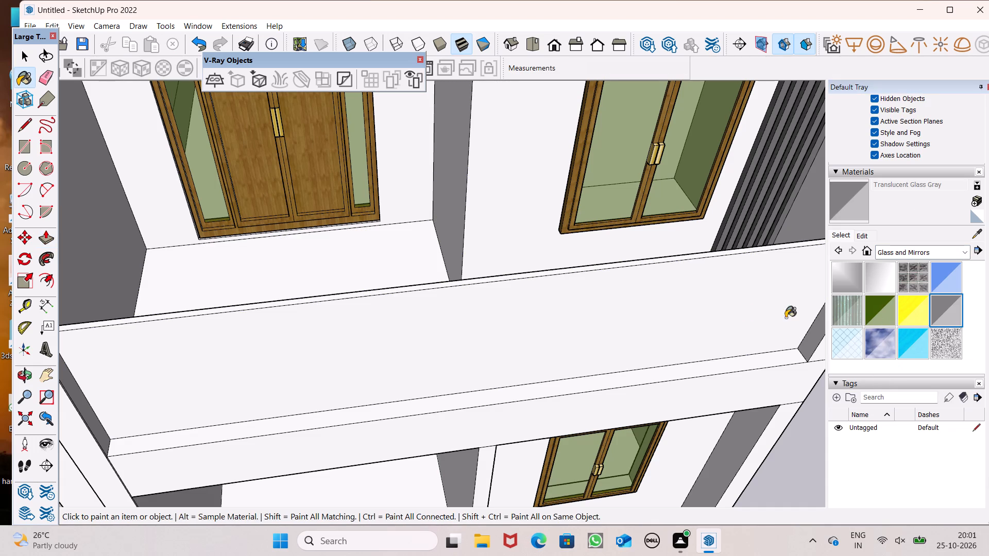
{"action": "left_click", "coordinate": [742, 318]}
{"action": "middle_click_drag", "start_coordinate": [558, 331], "coordinate": [582, 425]}
{"action": "scroll", "coordinate": [486, 358], "scroll_direction": "up", "scroll_amount": 7}
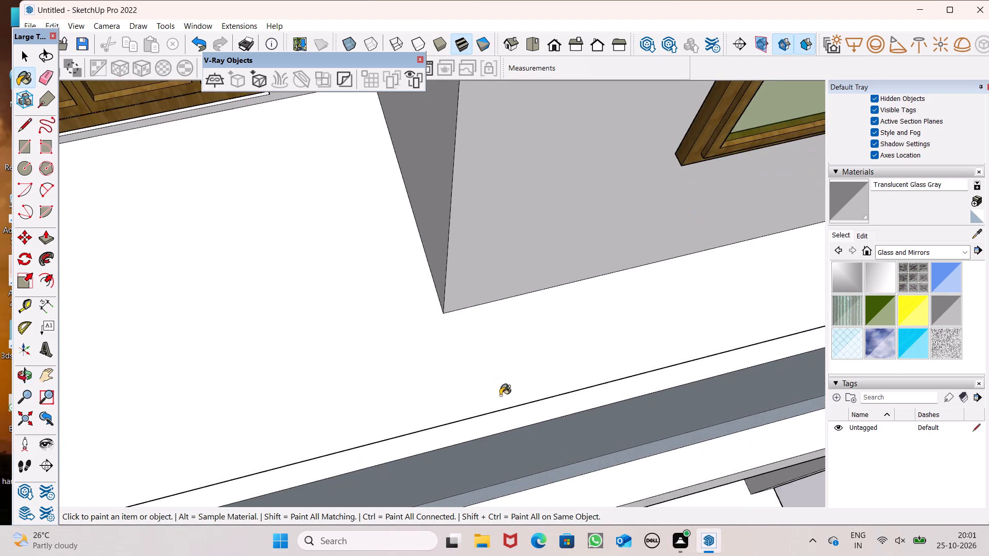
{"action": "middle_click_drag", "start_coordinate": [501, 422], "coordinate": [536, 486]}
{"action": "left_click", "coordinate": [536, 477]}
Examine the glass railing on the middle-floor balcony from the front of the house.
{"action": "scroll", "coordinate": [535, 443], "scroll_direction": "down", "scroll_amount": 2}
{"action": "middle_click_drag", "start_coordinate": [596, 492], "coordinate": [508, 438]}
{"action": "scroll", "coordinate": [590, 484], "scroll_direction": "up", "scroll_amount": 1}
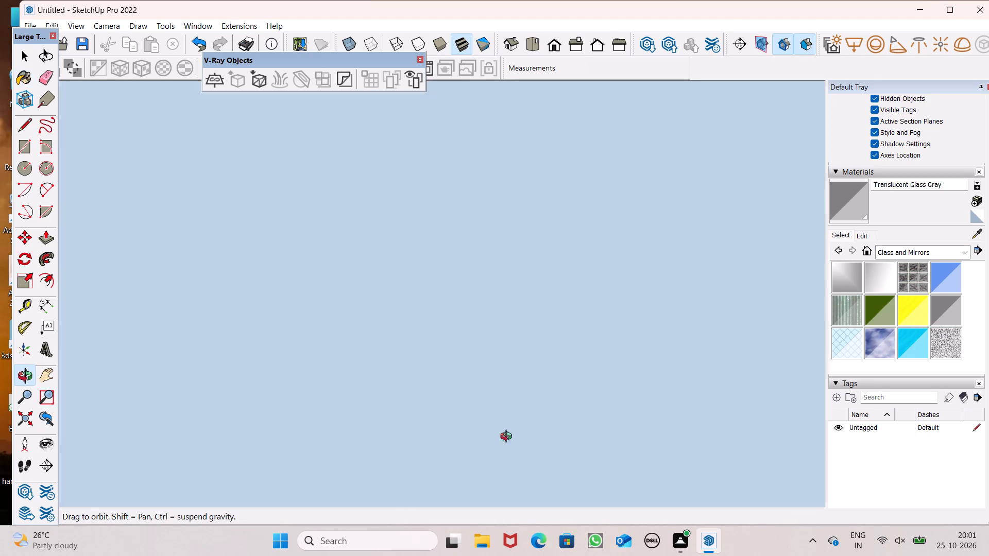
{"action": "middle_click_drag", "start_coordinate": [508, 438], "coordinate": [417, 376]}
{"action": "left_click", "coordinate": [558, 47]}
{"action": "scroll", "coordinate": [517, 238], "scroll_direction": "down", "scroll_amount": 10}
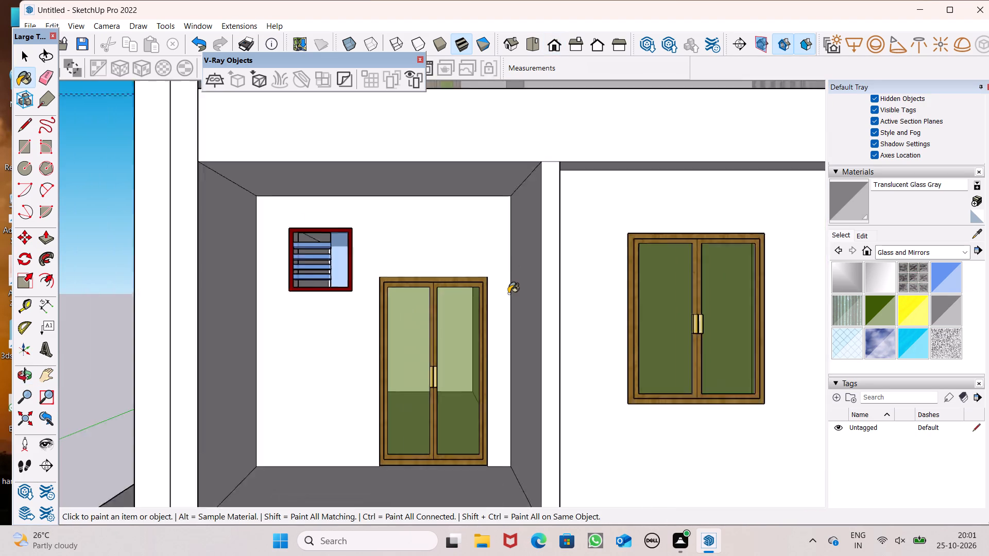
{"action": "scroll", "coordinate": [508, 293], "scroll_direction": "down", "scroll_amount": 4}
{"action": "middle_click_drag", "start_coordinate": [520, 327], "coordinate": [510, 400]}
{"action": "scroll", "coordinate": [507, 365], "scroll_direction": "down", "scroll_amount": 3}
{"action": "middle_click_drag", "start_coordinate": [524, 345], "coordinate": [539, 323]}
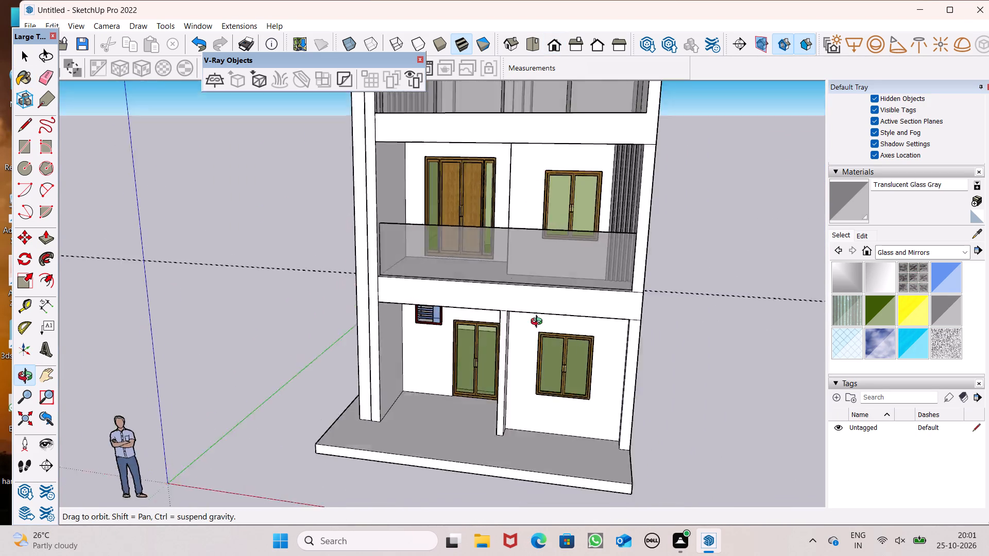
{"action": "middle_click_drag", "start_coordinate": [539, 323], "coordinate": [553, 311]}
{"action": "scroll", "coordinate": [548, 224], "scroll_direction": "up", "scroll_amount": 5}
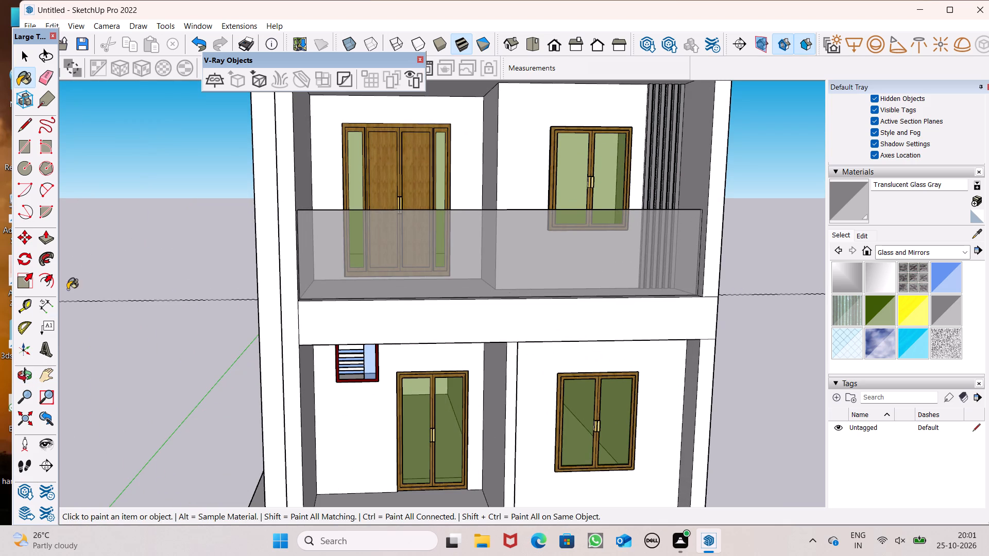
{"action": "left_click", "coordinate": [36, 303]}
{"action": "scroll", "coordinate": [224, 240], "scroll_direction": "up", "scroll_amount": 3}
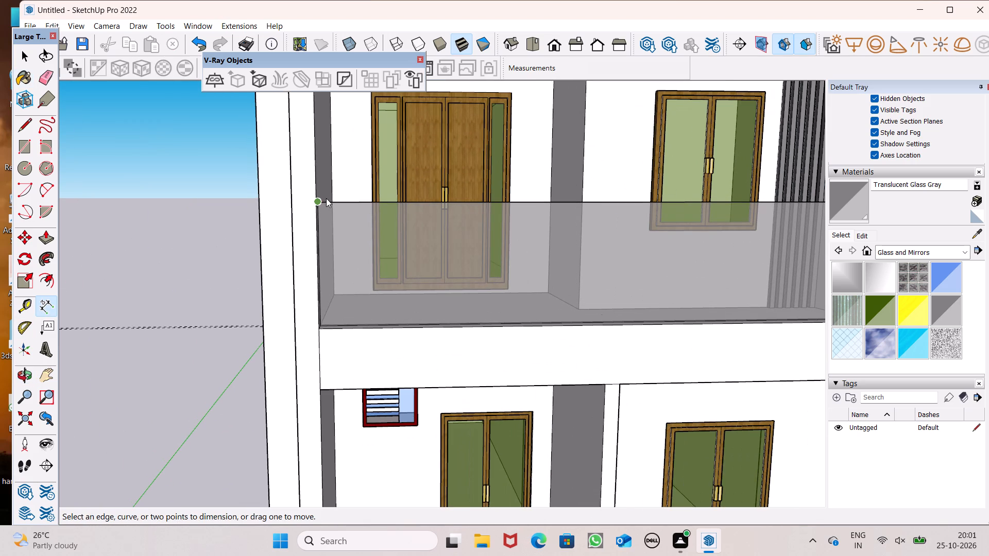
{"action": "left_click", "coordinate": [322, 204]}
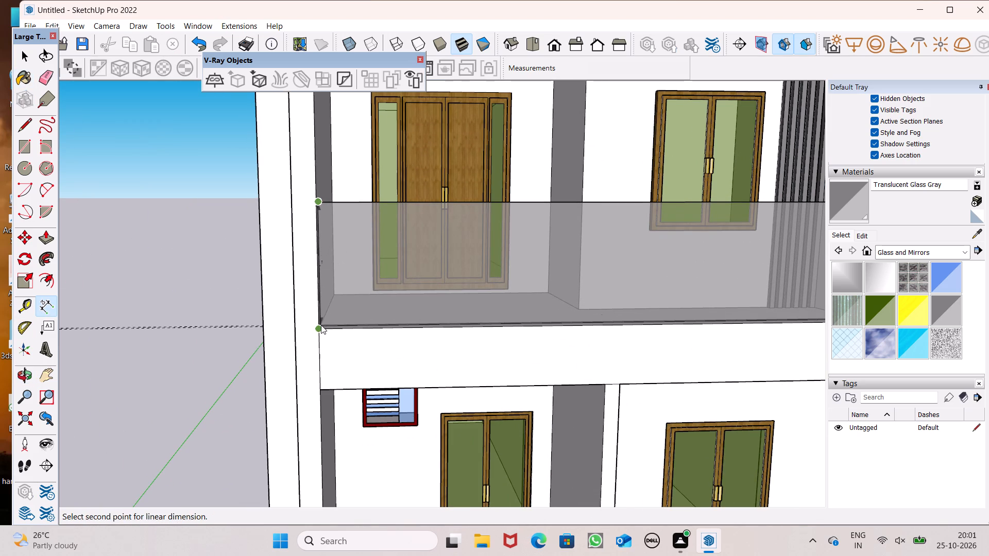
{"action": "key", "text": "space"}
Review the middle-floor balcony and its glass railing from several angles around the front facade.
{"action": "scroll", "coordinate": [200, 299], "scroll_direction": "down", "scroll_amount": 3}
{"action": "scroll", "coordinate": [339, 237], "scroll_direction": "down", "scroll_amount": 2}
{"action": "scroll", "coordinate": [472, 284], "scroll_direction": "down", "scroll_amount": 1}
{"action": "middle_click_drag", "start_coordinate": [473, 290], "coordinate": [458, 299]}
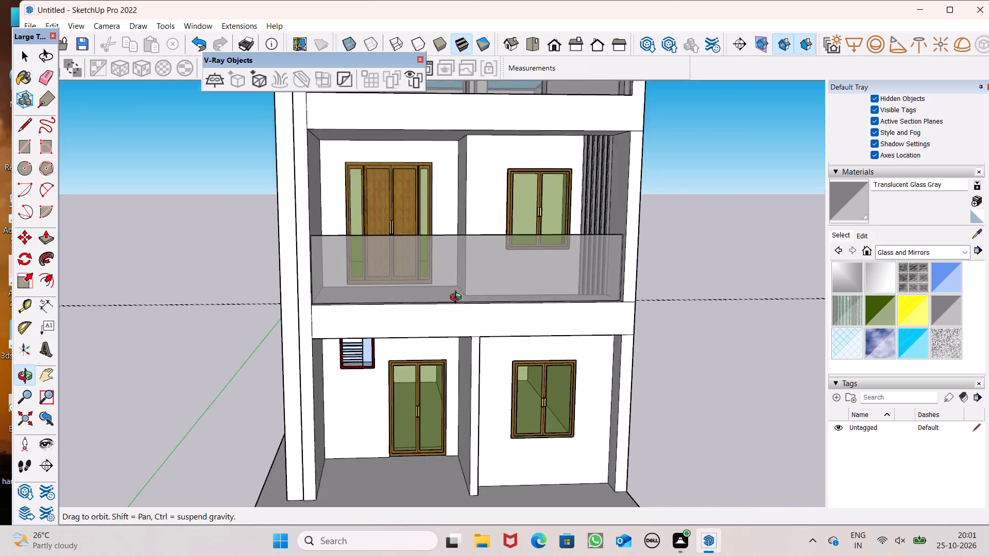
{"action": "middle_click_drag", "start_coordinate": [458, 299], "coordinate": [586, 253]}
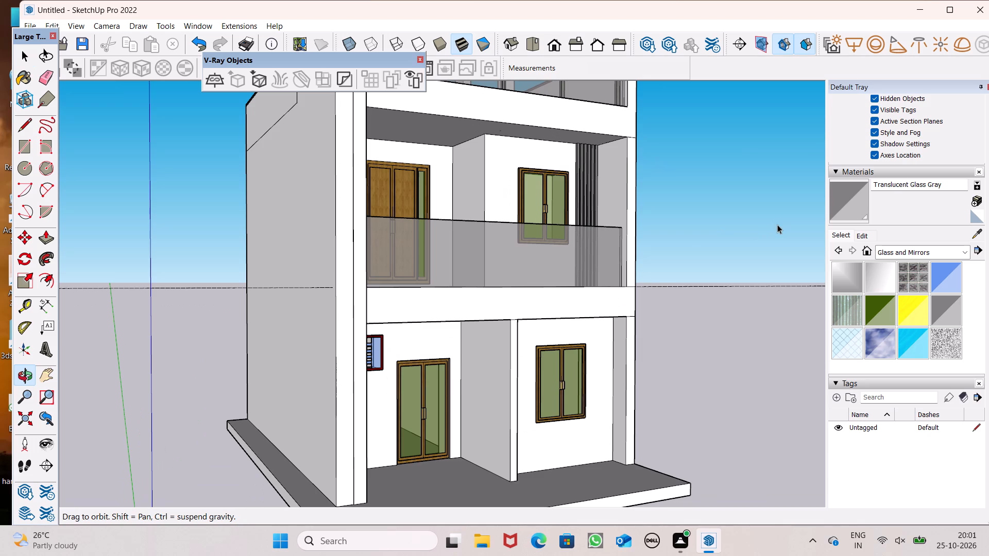
{"action": "scroll", "coordinate": [683, 218], "scroll_direction": "up", "scroll_amount": 1}
{"action": "middle_click_drag", "start_coordinate": [673, 218], "coordinate": [548, 230]}
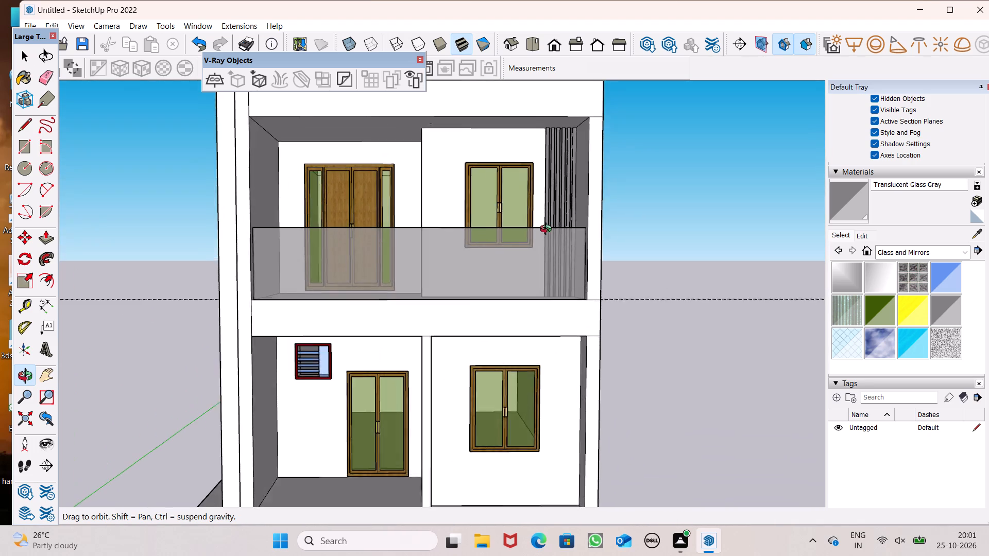
{"action": "middle_click_drag", "start_coordinate": [548, 230], "coordinate": [556, 229]}
{"action": "scroll", "coordinate": [574, 229], "scroll_direction": "down", "scroll_amount": 2}
{"action": "middle_click_drag", "start_coordinate": [585, 279], "coordinate": [615, 299]}
{"action": "scroll", "coordinate": [613, 293], "scroll_direction": "up", "scroll_amount": 1}
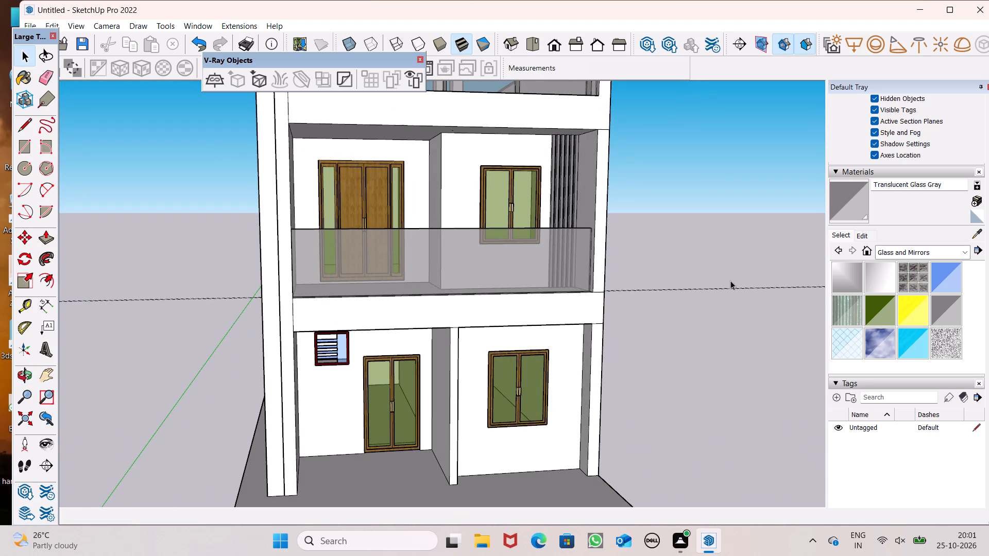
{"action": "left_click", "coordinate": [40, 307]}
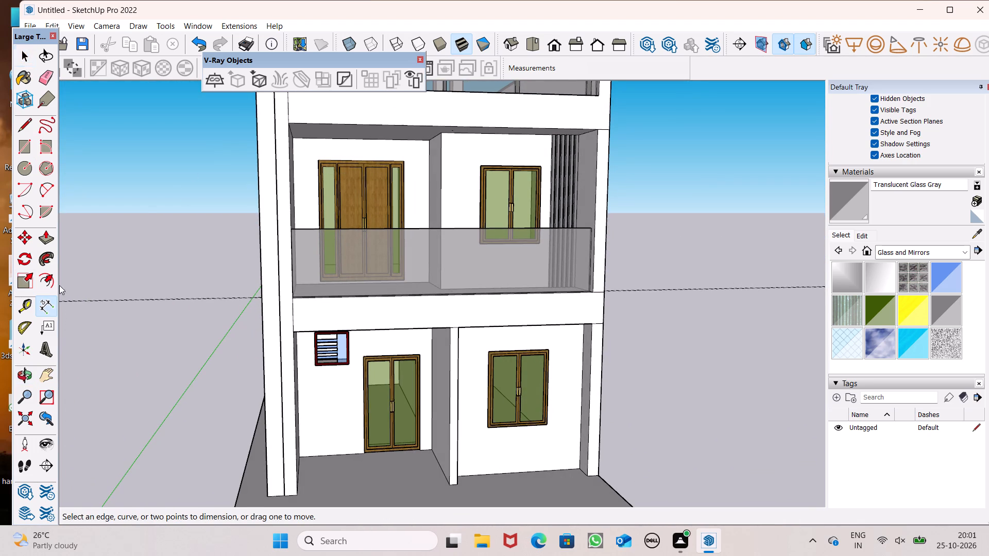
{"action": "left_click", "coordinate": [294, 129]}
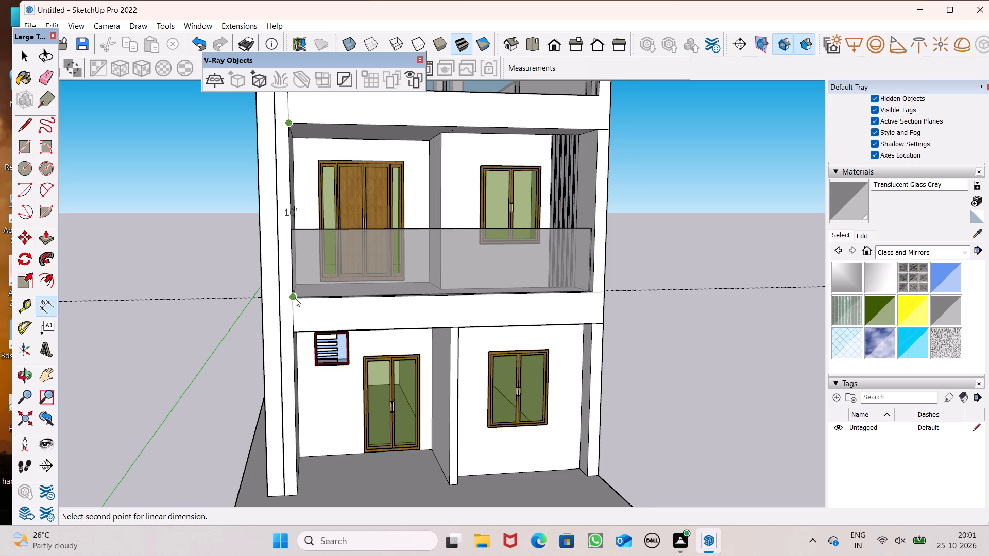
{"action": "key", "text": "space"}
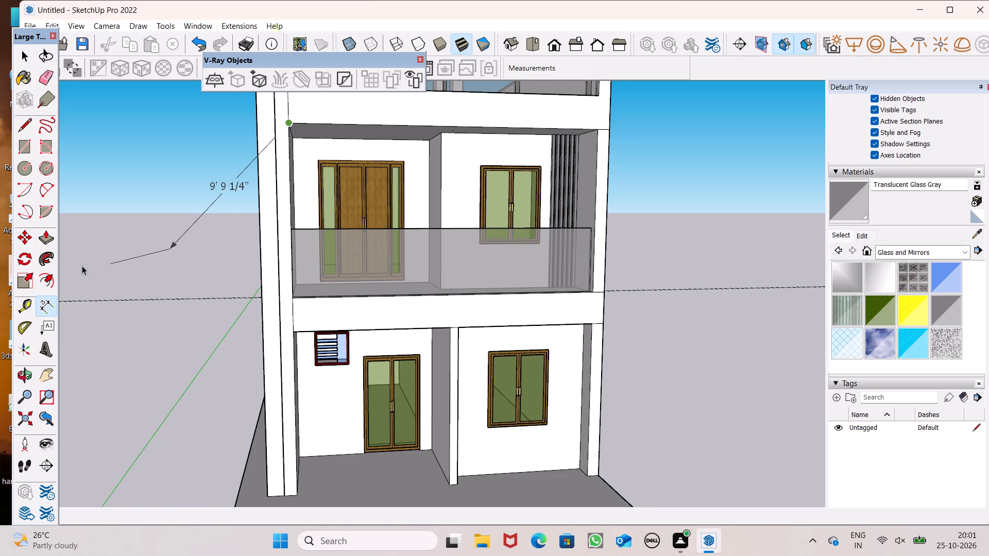
Paint the top edge of the middle-floor balcony railing with Metal Seamed from the Metal collection.
{"action": "scroll", "coordinate": [181, 256], "scroll_direction": "down", "scroll_amount": 1}
{"action": "scroll", "coordinate": [253, 244], "scroll_direction": "down", "scroll_amount": 2}
{"action": "middle_click_drag", "start_coordinate": [300, 307], "coordinate": [228, 316]}
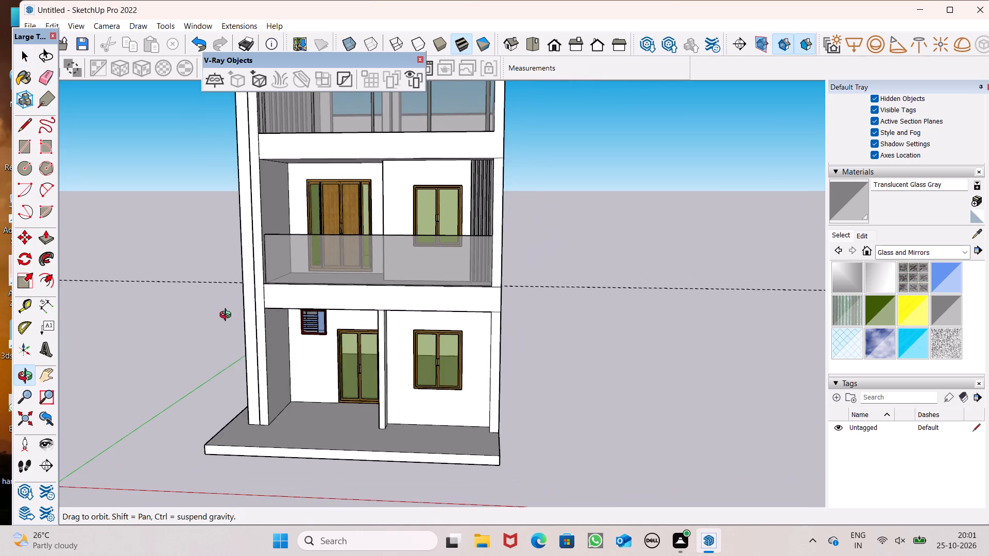
{"action": "middle_click_drag", "start_coordinate": [228, 316], "coordinate": [247, 327]}
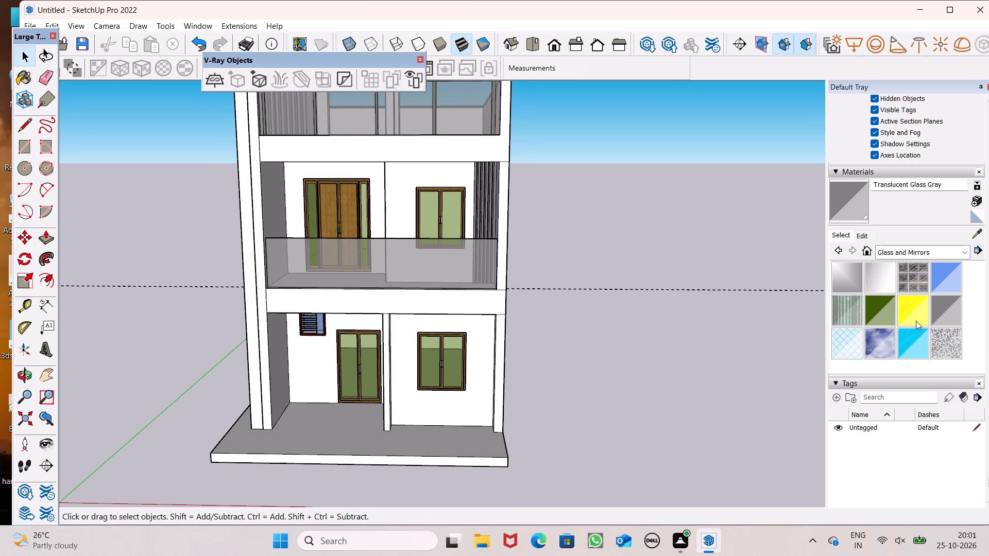
{"action": "left_click", "coordinate": [944, 249]}
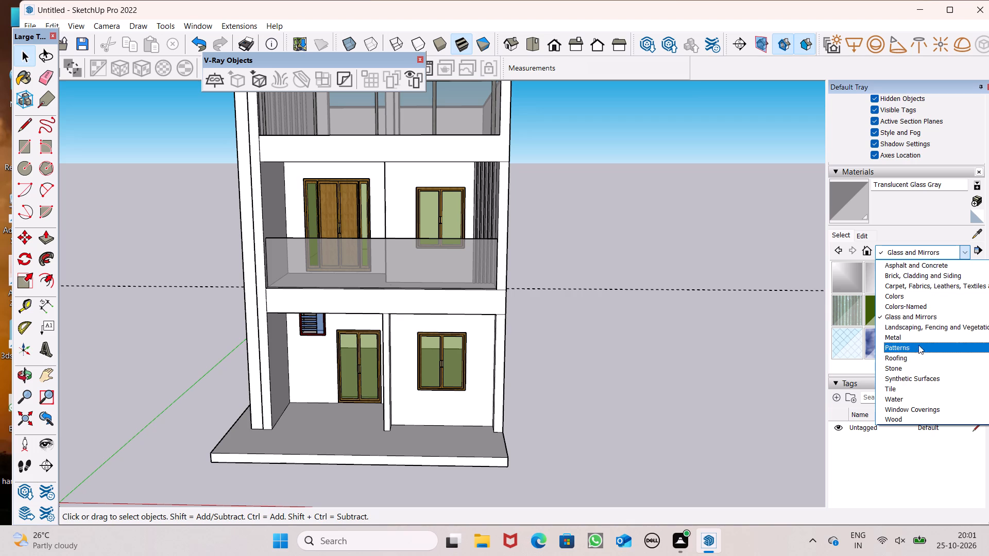
{"action": "left_click", "coordinate": [922, 337]}
{"action": "left_click", "coordinate": [924, 318]}
{"action": "middle_click_drag", "start_coordinate": [434, 270], "coordinate": [428, 351]}
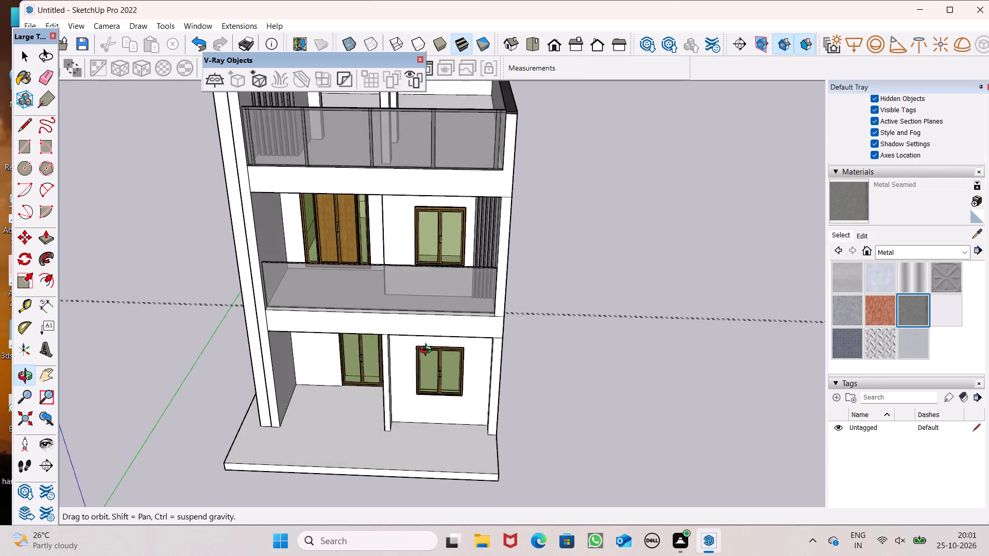
{"action": "middle_click_drag", "start_coordinate": [428, 351], "coordinate": [428, 351]}
{"action": "scroll", "coordinate": [406, 296], "scroll_direction": "up", "scroll_amount": 9}
{"action": "middle_click_drag", "start_coordinate": [486, 286], "coordinate": [467, 360]}
{"action": "scroll", "coordinate": [551, 271], "scroll_direction": "up", "scroll_amount": 8}
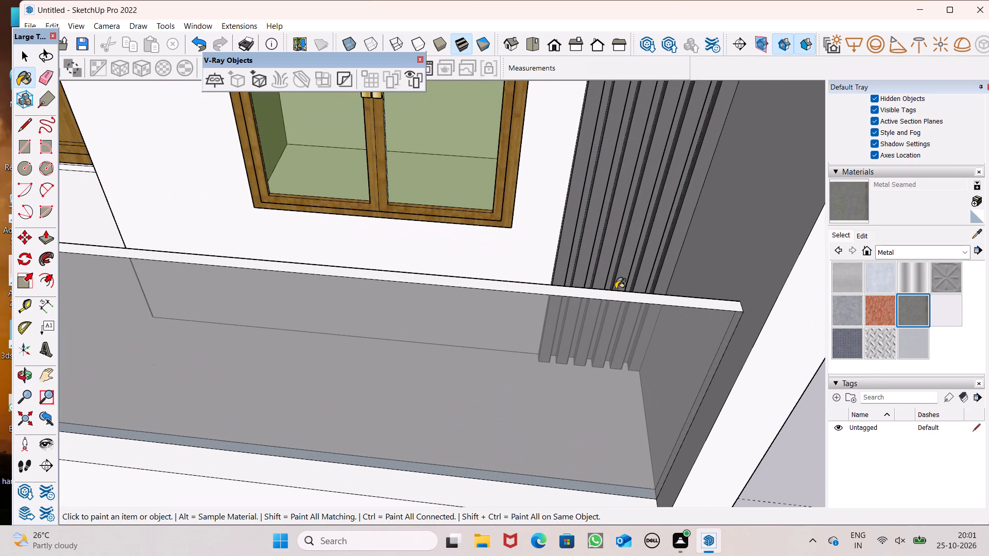
{"action": "left_click", "coordinate": [615, 297]}
Examine the middle-floor railing's metal top edge and the whole front facade from several angles.
{"action": "scroll", "coordinate": [600, 279], "scroll_direction": "down", "scroll_amount": 2}
{"action": "middle_click_drag", "start_coordinate": [518, 318], "coordinate": [557, 269]}
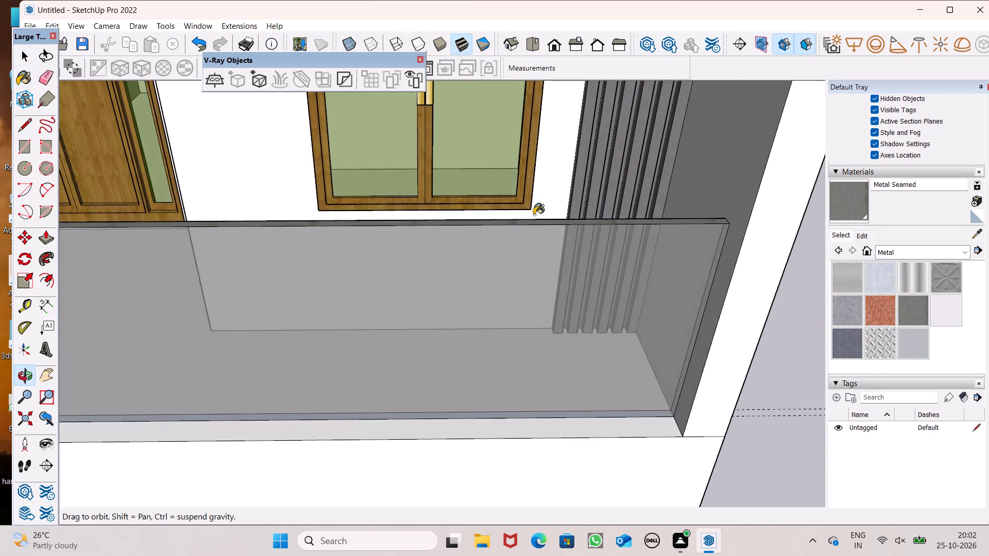
{"action": "scroll", "coordinate": [534, 215], "scroll_direction": "down", "scroll_amount": 12}
{"action": "middle_click_drag", "start_coordinate": [528, 346], "coordinate": [504, 294]}
{"action": "scroll", "coordinate": [482, 279], "scroll_direction": "up", "scroll_amount": 1}
{"action": "scroll", "coordinate": [482, 279], "scroll_direction": "down", "scroll_amount": 5}
{"action": "scroll", "coordinate": [394, 293], "scroll_direction": "down", "scroll_amount": 3}
{"action": "key", "text": "space"}
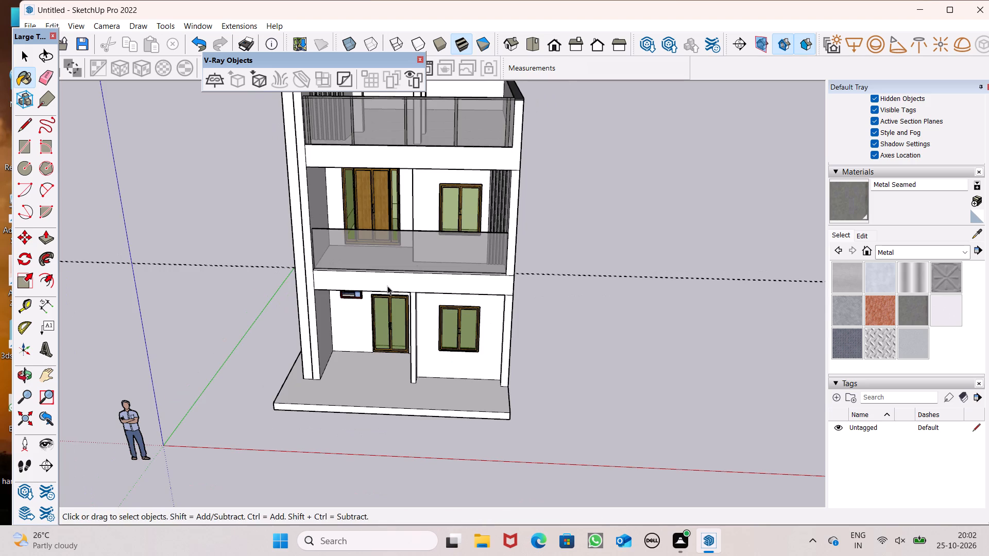
{"action": "middle_click_drag", "start_coordinate": [386, 285], "coordinate": [419, 271]}
{"action": "scroll", "coordinate": [420, 271], "scroll_direction": "up", "scroll_amount": 1}
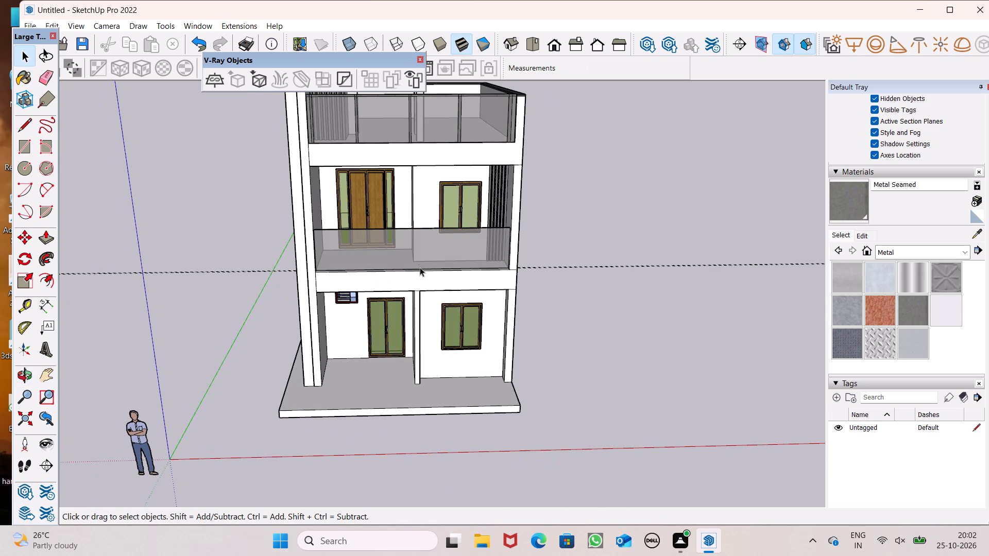
{"action": "scroll", "coordinate": [363, 286], "scroll_direction": "down", "scroll_amount": 4}
{"action": "middle_click_drag", "start_coordinate": [378, 347], "coordinate": [377, 294]}
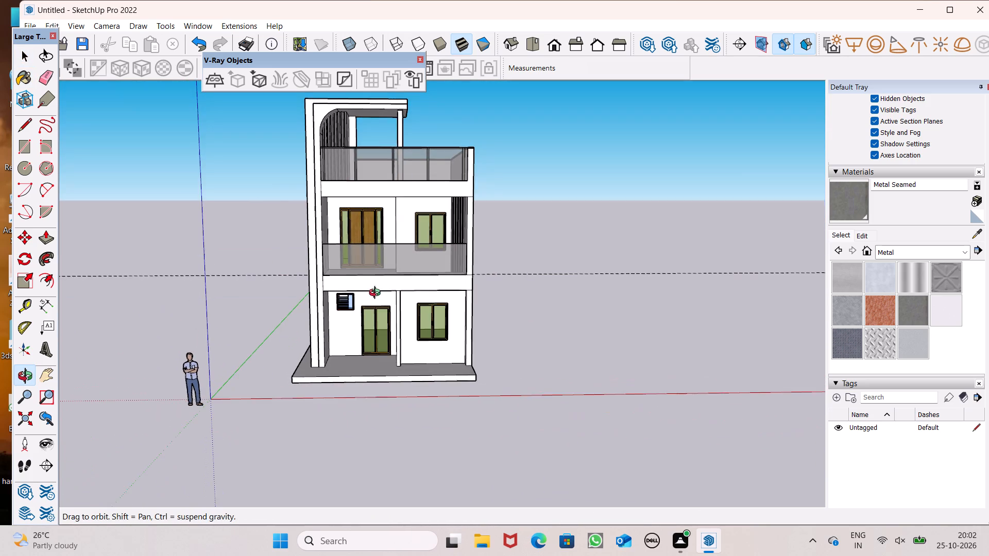
{"action": "middle_click_drag", "start_coordinate": [377, 294], "coordinate": [374, 297]}
Paint both faces of the side wall next to the tall arched frame with Color L03 from Colors.
{"action": "left_click", "coordinate": [899, 252]}
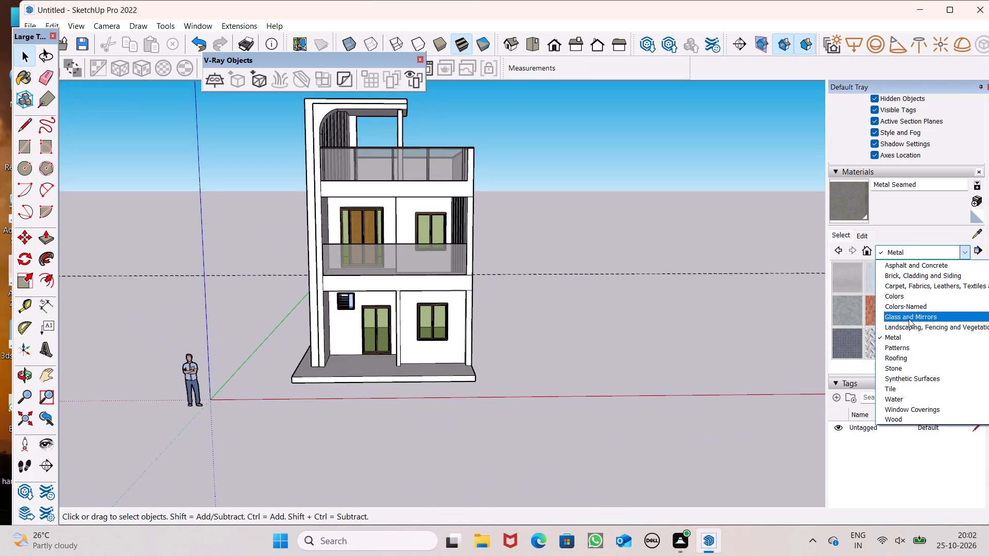
{"action": "left_click", "coordinate": [910, 296]}
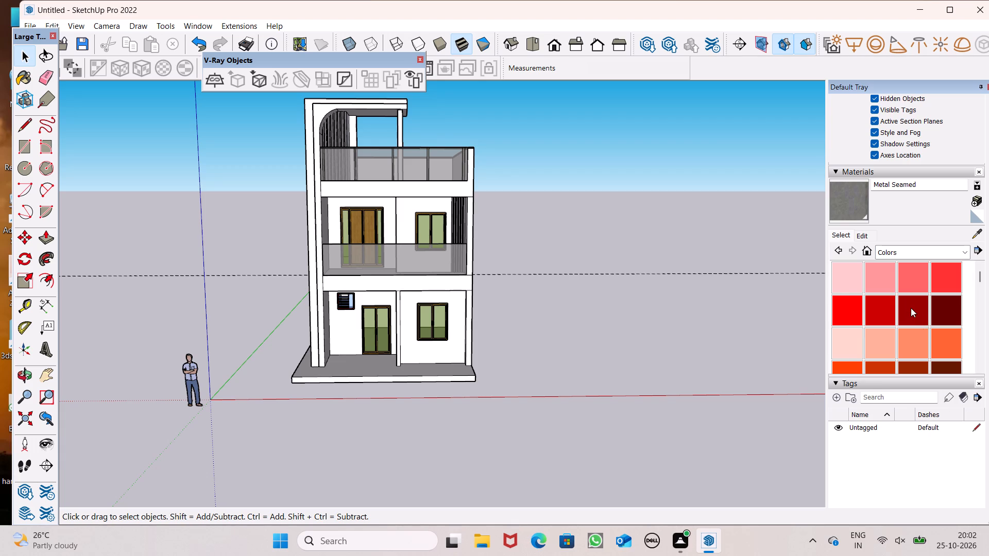
{"action": "scroll", "coordinate": [911, 308], "scroll_direction": "down", "scroll_amount": 5}
{"action": "scroll", "coordinate": [914, 289], "scroll_direction": "up", "scroll_amount": 1}
{"action": "scroll", "coordinate": [914, 289], "scroll_direction": "down", "scroll_amount": 1}
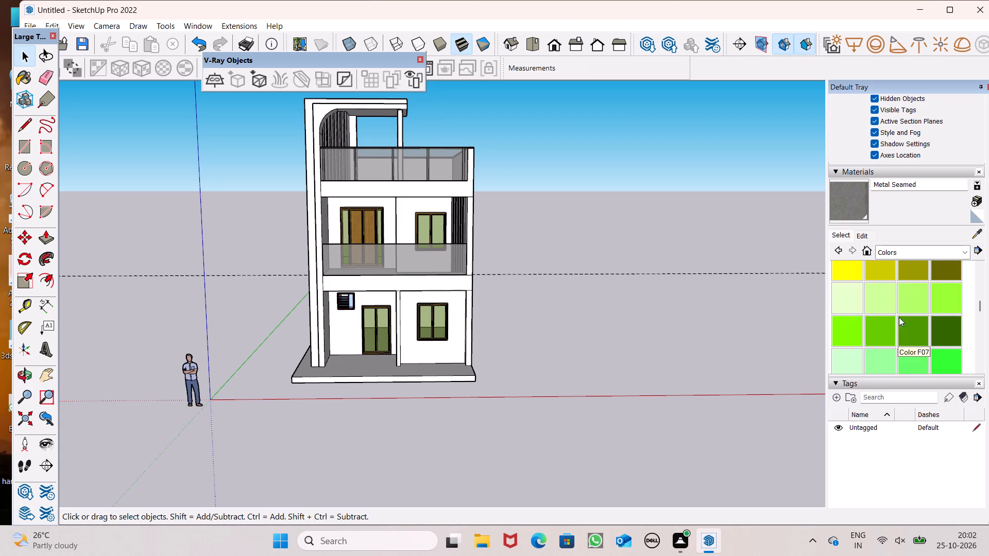
{"action": "scroll", "coordinate": [882, 326], "scroll_direction": "down", "scroll_amount": 2}
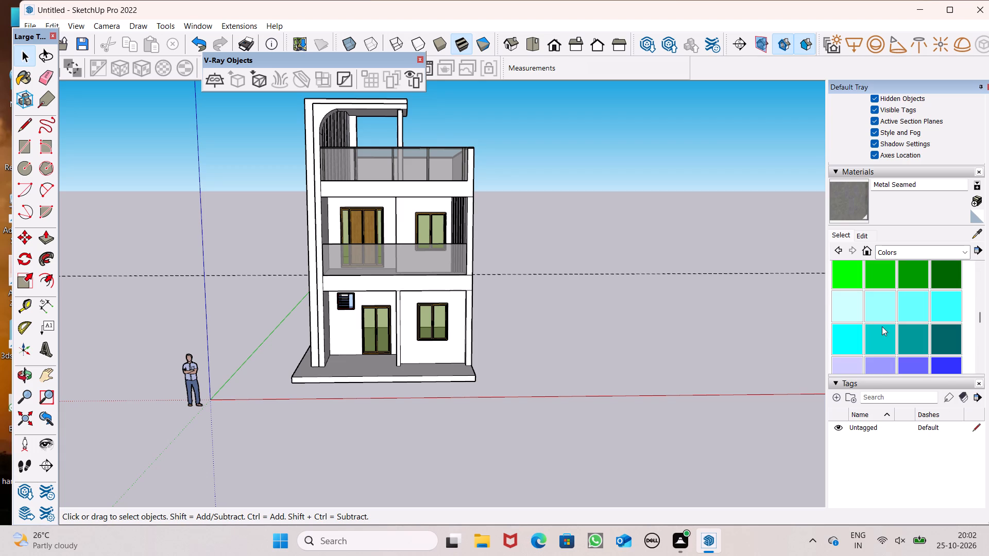
{"action": "scroll", "coordinate": [882, 326], "scroll_direction": "down", "scroll_amount": 4}
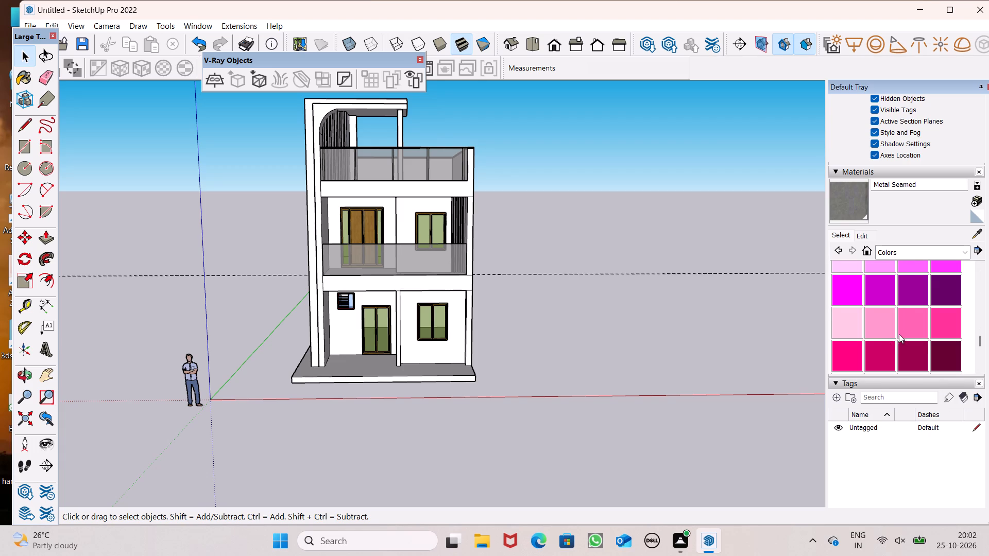
{"action": "left_click", "coordinate": [905, 327]}
{"action": "scroll", "coordinate": [550, 285], "scroll_direction": "up", "scroll_amount": 5}
{"action": "middle_click_drag", "start_coordinate": [244, 298], "coordinate": [452, 355]}
{"action": "scroll", "coordinate": [281, 310], "scroll_direction": "up", "scroll_amount": 1}
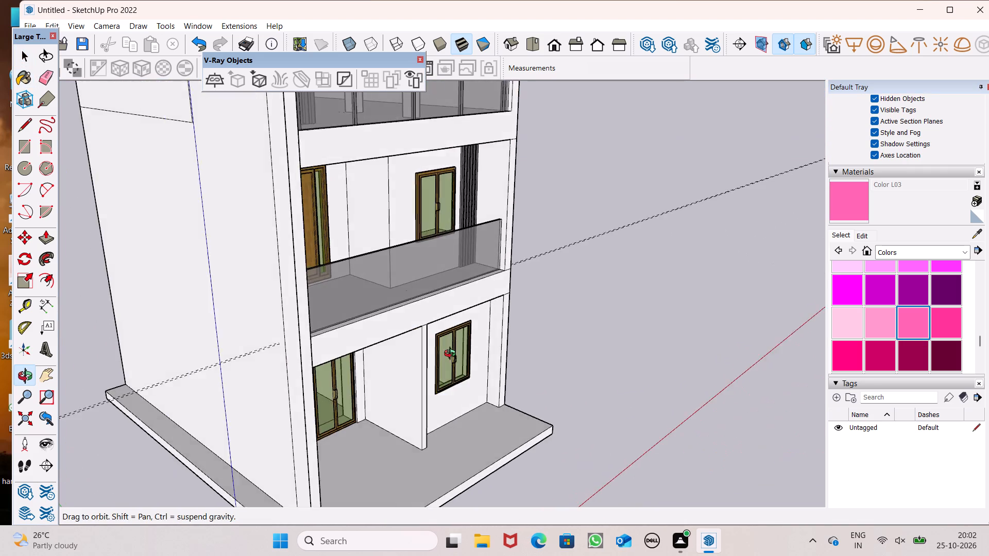
{"action": "middle_click_drag", "start_coordinate": [452, 355], "coordinate": [327, 391]}
{"action": "scroll", "coordinate": [323, 369], "scroll_direction": "down", "scroll_amount": 4}
{"action": "middle_click_drag", "start_coordinate": [282, 359], "coordinate": [328, 328]}
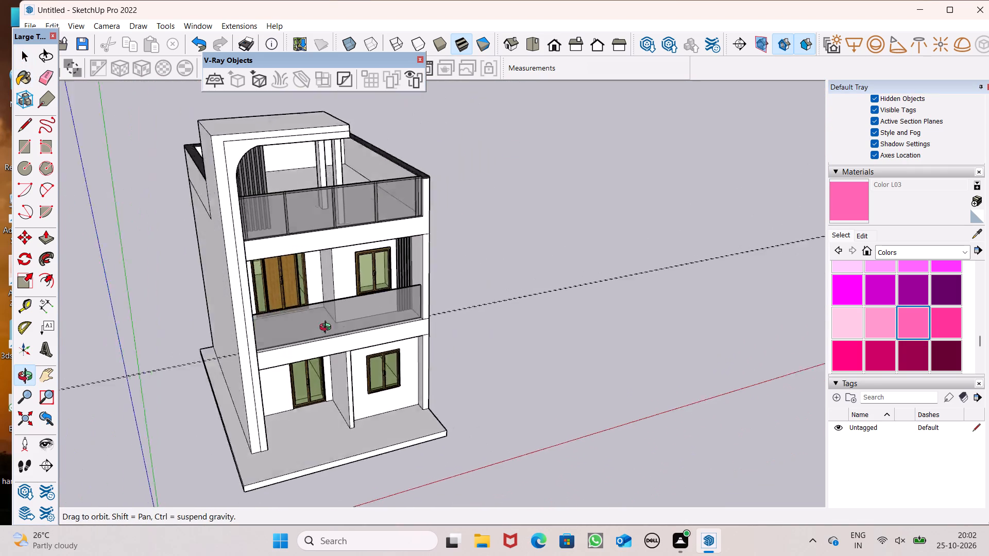
{"action": "middle_click_drag", "start_coordinate": [328, 328], "coordinate": [359, 363]}
{"action": "scroll", "coordinate": [359, 363], "scroll_direction": "up", "scroll_amount": 1}
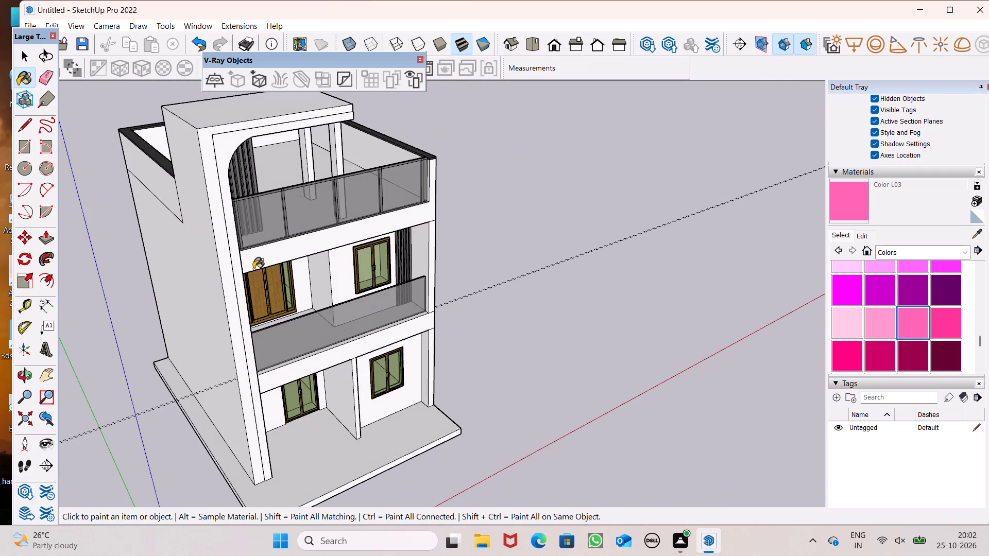
{"action": "scroll", "coordinate": [253, 269], "scroll_direction": "up", "scroll_amount": 4}
{"action": "left_click", "coordinate": [192, 270]}
{"action": "middle_click_drag", "start_coordinate": [174, 234], "coordinate": [349, 230]}
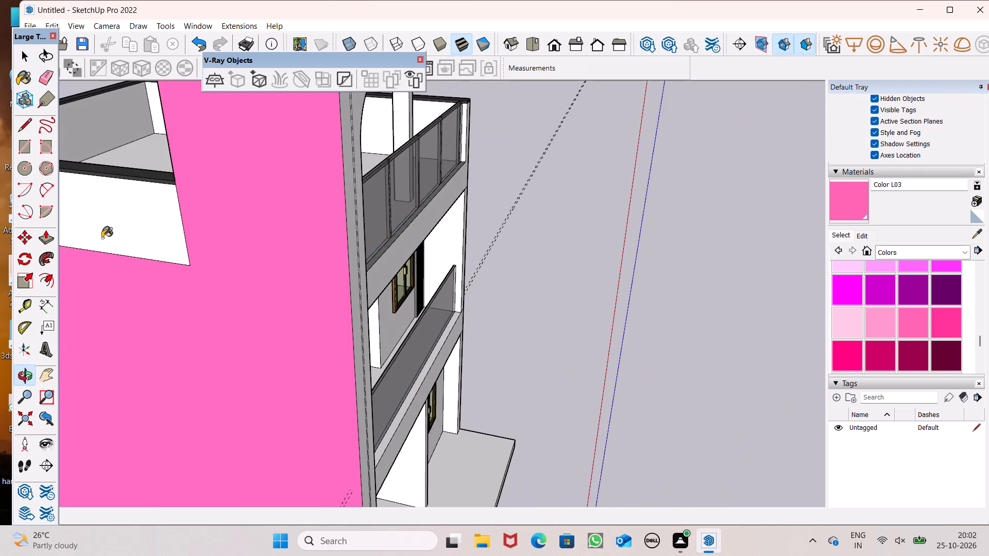
{"action": "left_click", "coordinate": [108, 232]}
Erase the dividing line between the two pink faces on the side wall.
{"action": "left_click", "coordinate": [61, 80]}
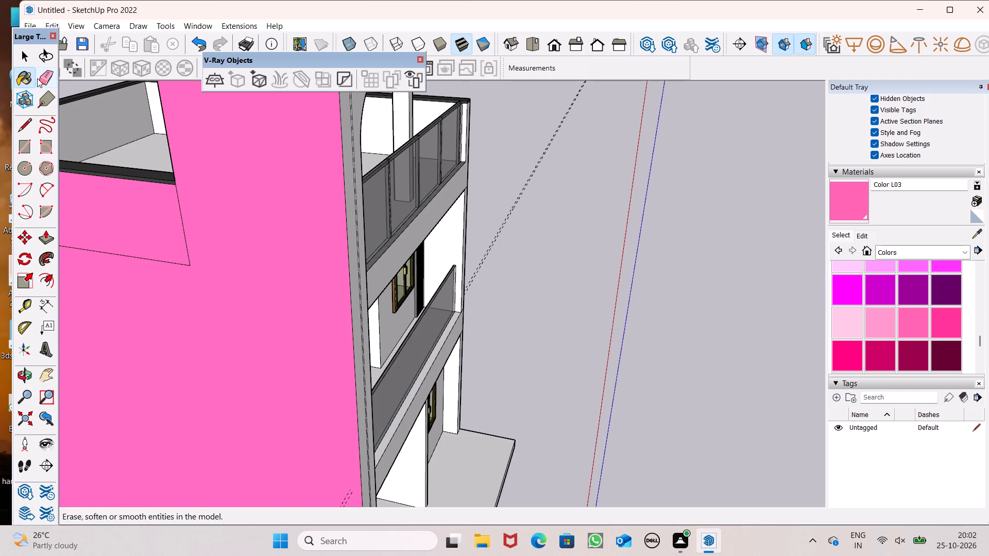
{"action": "left_click", "coordinate": [37, 78]}
{"action": "left_click_drag", "start_coordinate": [176, 221], "coordinate": [197, 248]}
Erase the horizontal floor lines across the opposite, unpainted side wall.
{"action": "scroll", "coordinate": [208, 228], "scroll_direction": "down", "scroll_amount": 6}
{"action": "middle_click_drag", "start_coordinate": [260, 279], "coordinate": [0, 311]}
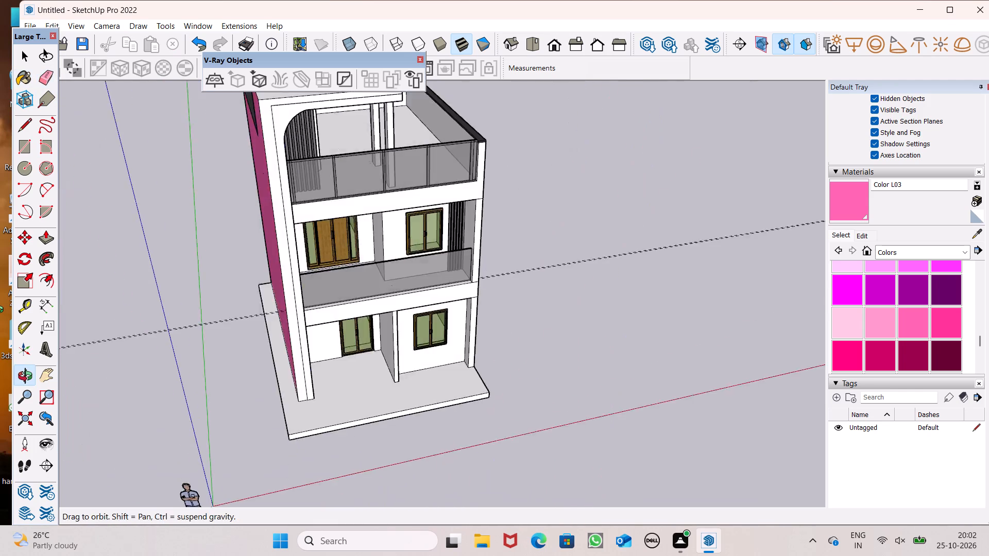
{"action": "middle_click_drag", "start_coordinate": [0, 311], "coordinate": [0, 283]}
{"action": "scroll", "coordinate": [0, 285], "scroll_direction": "up", "scroll_amount": 1}
{"action": "scroll", "coordinate": [489, 261], "scroll_direction": "down", "scroll_amount": 1}
{"action": "middle_click_drag", "start_coordinate": [552, 305], "coordinate": [115, 309]}
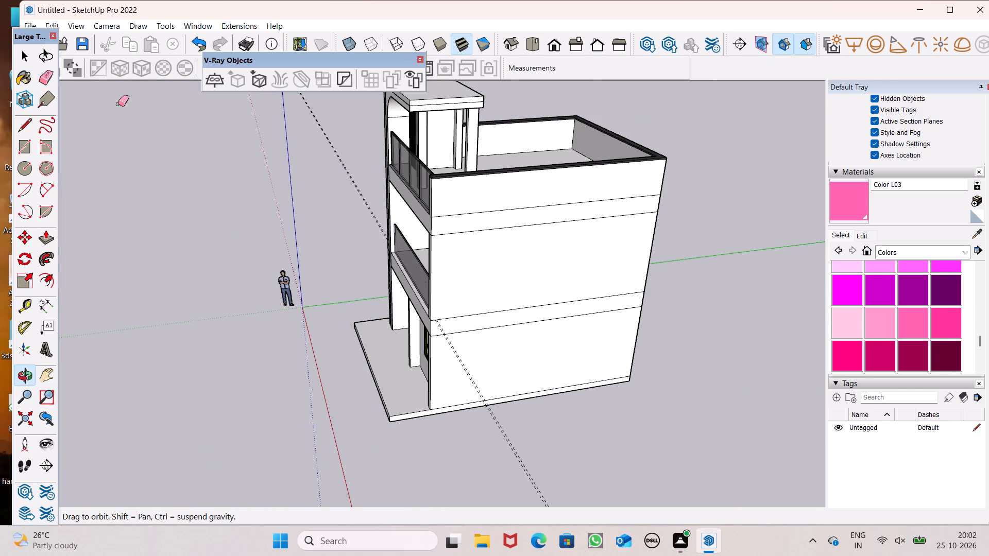
{"action": "left_click_drag", "start_coordinate": [523, 195], "coordinate": [536, 328]}
{"action": "left_click_drag", "start_coordinate": [545, 291], "coordinate": [543, 304]}
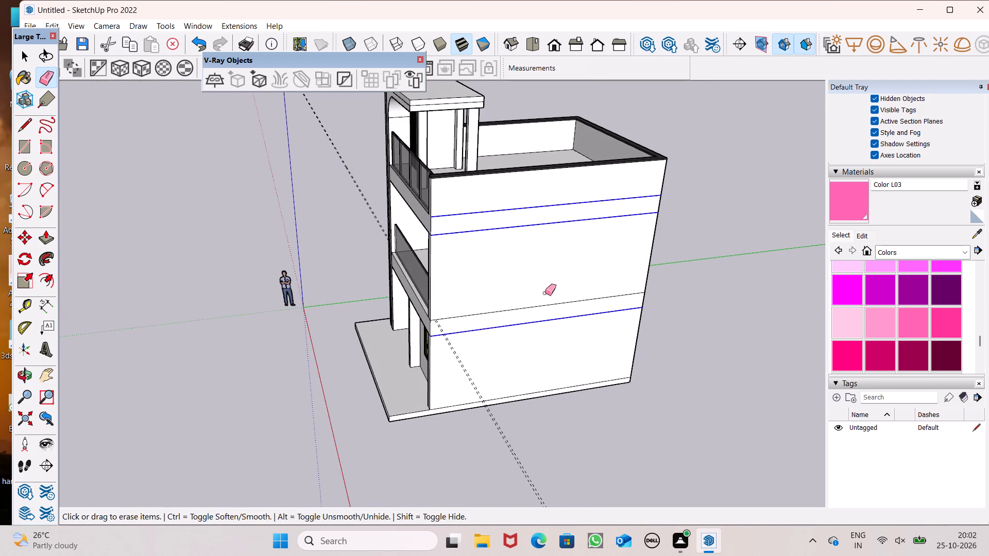
{"action": "left_click_drag", "start_coordinate": [545, 293], "coordinate": [543, 308]}
Erase the horizontal floor lines and the vertical strip line on the rear wall.
{"action": "middle_click_drag", "start_coordinate": [535, 314], "coordinate": [197, 298]}
{"action": "left_click_drag", "start_coordinate": [552, 249], "coordinate": [575, 373]}
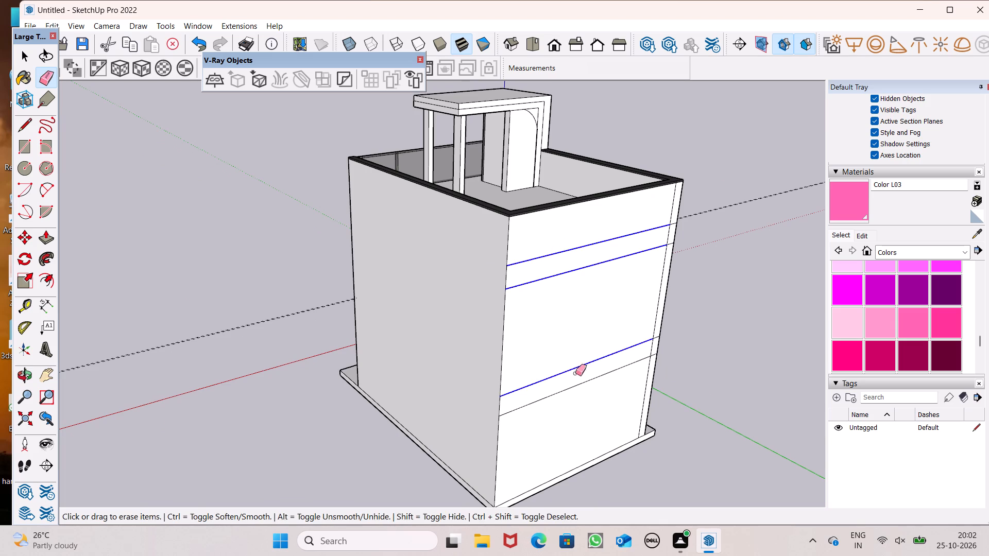
{"action": "left_click_drag", "start_coordinate": [575, 373], "coordinate": [581, 380]}
{"action": "scroll", "coordinate": [612, 353], "scroll_direction": "up", "scroll_amount": 4}
{"action": "middle_click_drag", "start_coordinate": [604, 353], "coordinate": [513, 352]}
{"action": "left_click_drag", "start_coordinate": [678, 211], "coordinate": [665, 264]}
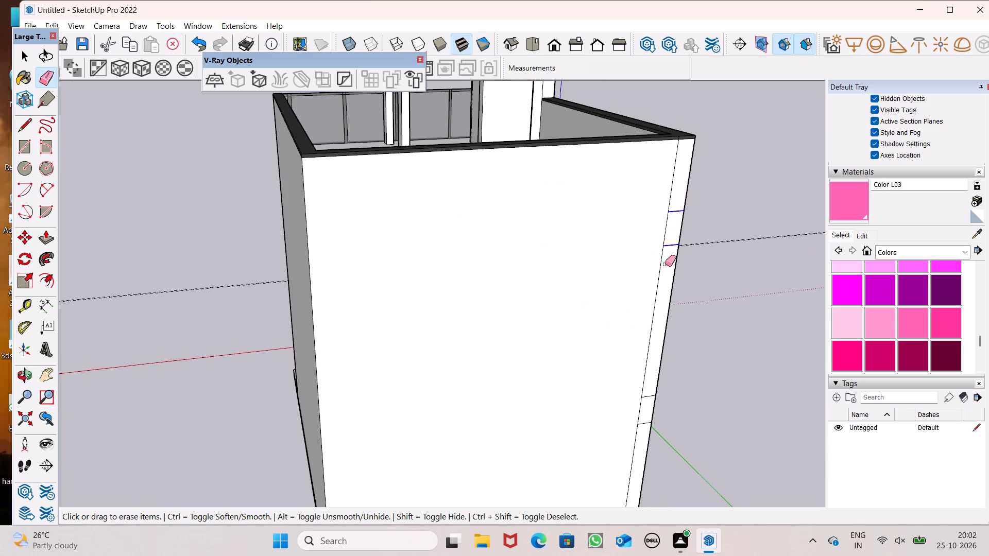
{"action": "left_click_drag", "start_coordinate": [665, 264], "coordinate": [662, 249]}
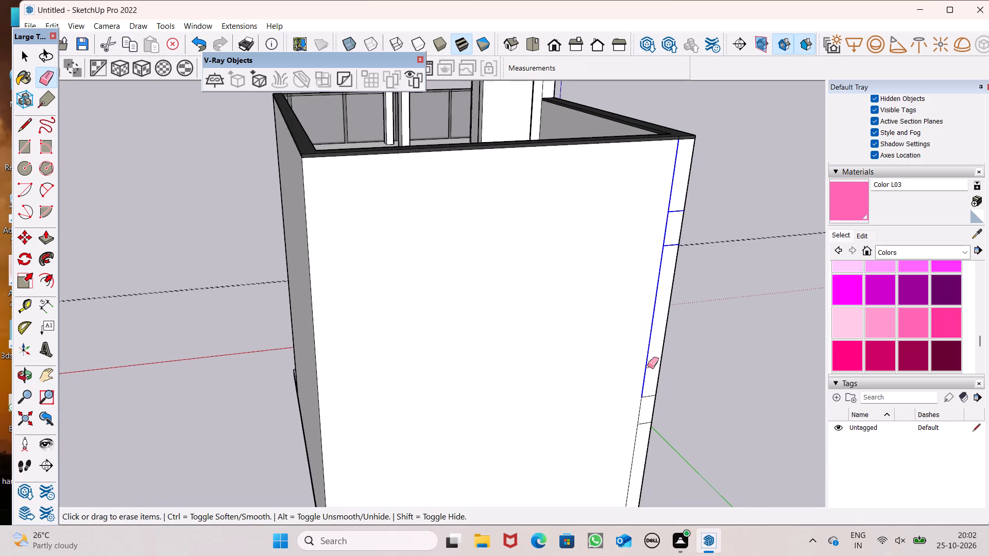
{"action": "left_click_drag", "start_coordinate": [649, 379], "coordinate": [645, 404]}
Paint the rear wall and the remaining white side wall with Color L03.
{"action": "scroll", "coordinate": [610, 335], "scroll_direction": "down", "scroll_amount": 3}
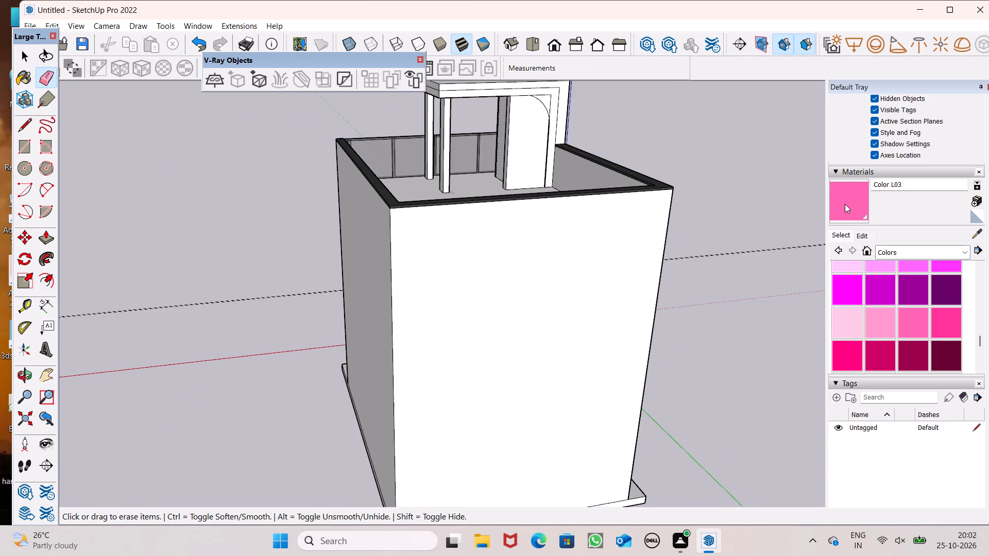
{"action": "left_click", "coordinate": [845, 204]}
{"action": "left_click", "coordinate": [458, 355]}
{"action": "middle_click_drag", "start_coordinate": [475, 369], "coordinate": [170, 364]}
{"action": "scroll", "coordinate": [170, 364], "scroll_direction": "up", "scroll_amount": 1}
{"action": "middle_click_drag", "start_coordinate": [241, 326], "coordinate": [797, 337]}
{"action": "left_click", "coordinate": [263, 320]}
{"action": "left_click", "coordinate": [363, 315]}
Paint the front face of the middle-floor column beside the vertical slats with Color L03.
{"action": "middle_click_drag", "start_coordinate": [576, 368], "coordinate": [649, 345]}
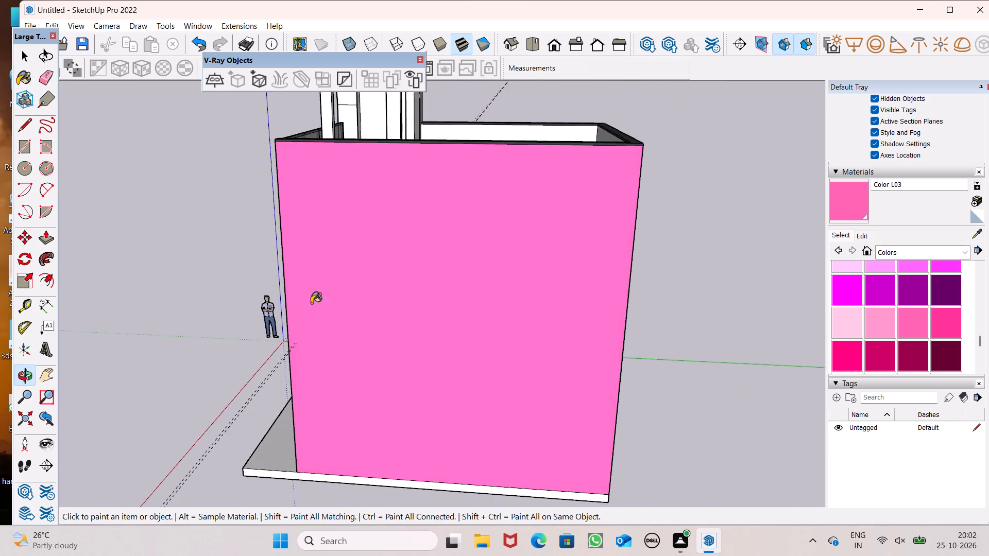
{"action": "scroll", "coordinate": [309, 282], "scroll_direction": "up", "scroll_amount": 1}
{"action": "scroll", "coordinate": [309, 282], "scroll_direction": "down", "scroll_amount": 3}
{"action": "middle_click_drag", "start_coordinate": [305, 294], "coordinate": [587, 324]}
{"action": "middle_click_drag", "start_coordinate": [393, 322], "coordinate": [552, 297]}
{"action": "scroll", "coordinate": [520, 292], "scroll_direction": "up", "scroll_amount": 3}
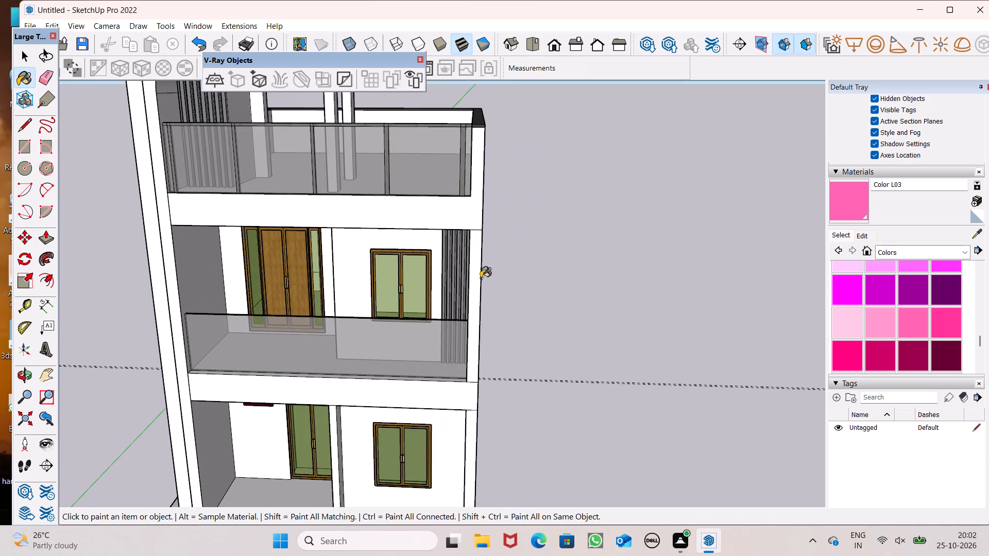
{"action": "left_click", "coordinate": [475, 258]}
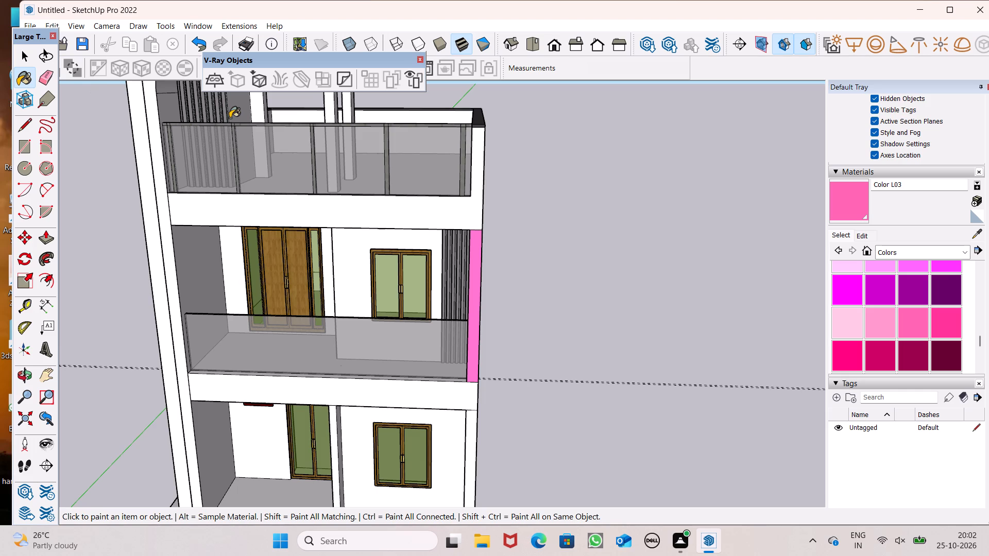
Paint the front faces of the tall arched frame and its roof overhang with Color L03.
{"action": "middle_click_drag", "start_coordinate": [220, 232], "coordinate": [289, 231]}
{"action": "scroll", "coordinate": [193, 212], "scroll_direction": "up", "scroll_amount": 1}
{"action": "scroll", "coordinate": [209, 230], "scroll_direction": "down", "scroll_amount": 4}
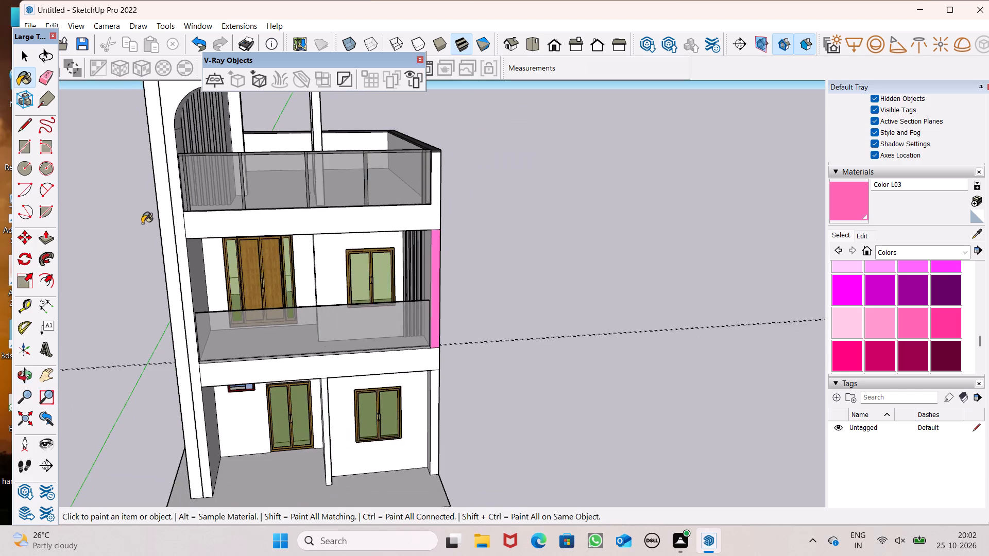
{"action": "scroll", "coordinate": [142, 223], "scroll_direction": "up", "scroll_amount": 2}
{"action": "left_click", "coordinate": [167, 210]}
{"action": "left_click", "coordinate": [179, 205]}
{"action": "left_click", "coordinate": [183, 206]}
{"action": "scroll", "coordinate": [196, 203], "scroll_direction": "down", "scroll_amount": 7}
{"action": "scroll", "coordinate": [410, 200], "scroll_direction": "down", "scroll_amount": 1}
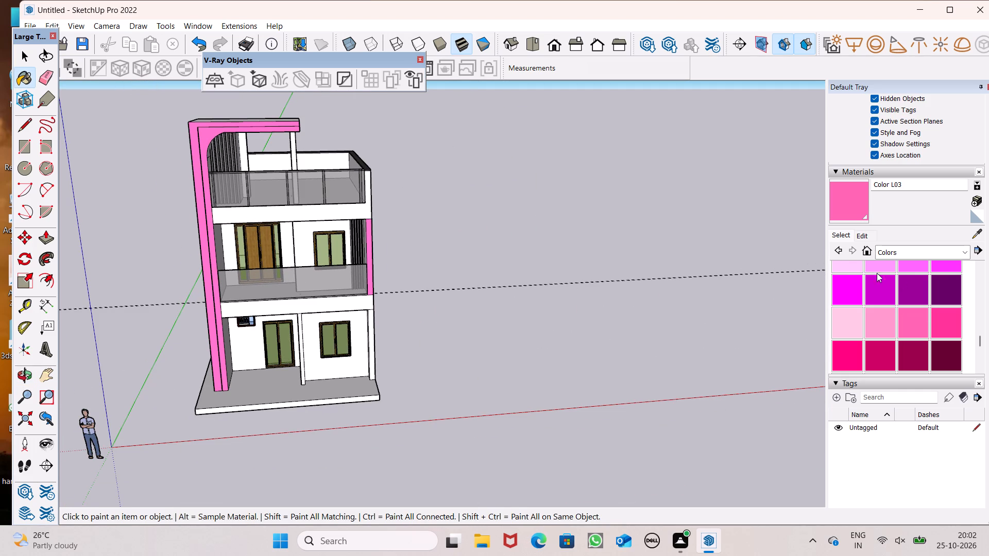
Edit the Color L03 material to a muted light pink with RGB 216, 169, 178.
{"action": "left_click", "coordinate": [862, 233]}
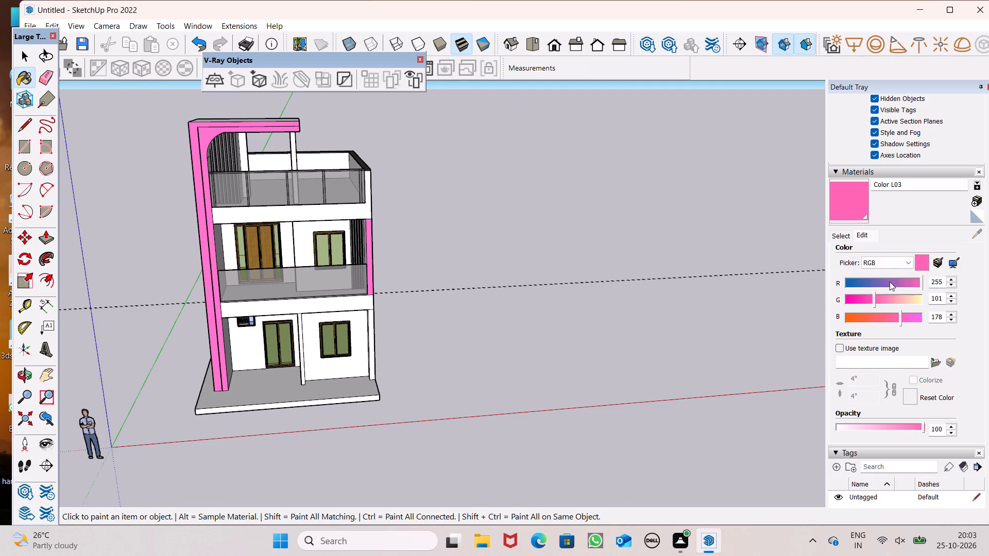
{"action": "left_click", "coordinate": [909, 281]}
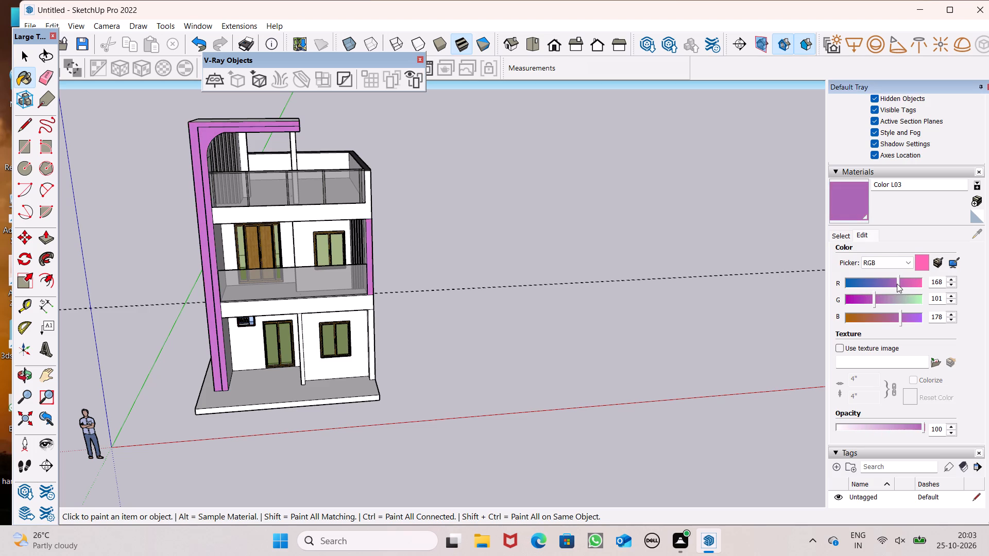
{"action": "left_click_drag", "start_coordinate": [885, 298], "coordinate": [895, 299]}
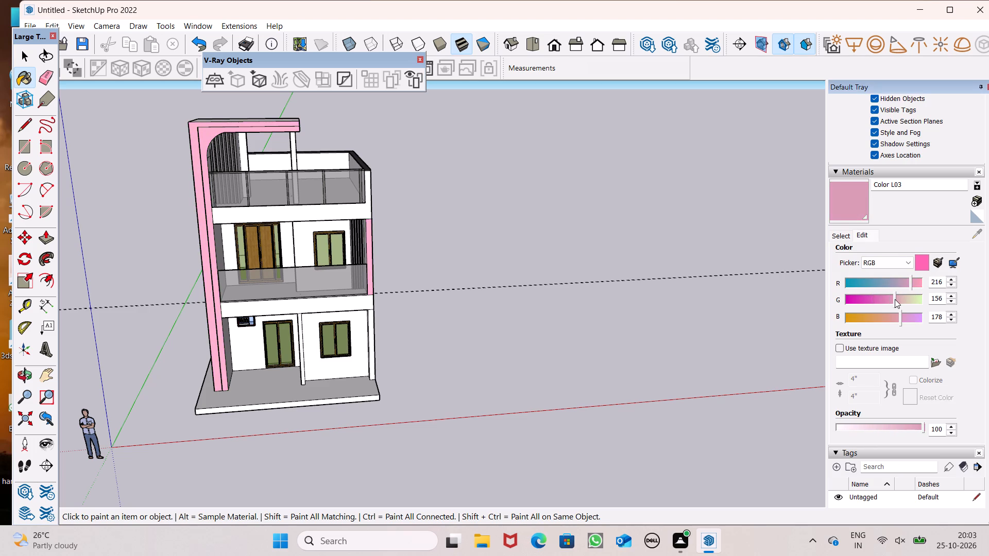
{"action": "left_click_drag", "start_coordinate": [895, 299], "coordinate": [895, 300]}
Paint the white front-facing walls around the doors and windows on the ground and middle floors with Color L03.
{"action": "middle_click_drag", "start_coordinate": [254, 384], "coordinate": [355, 355]}
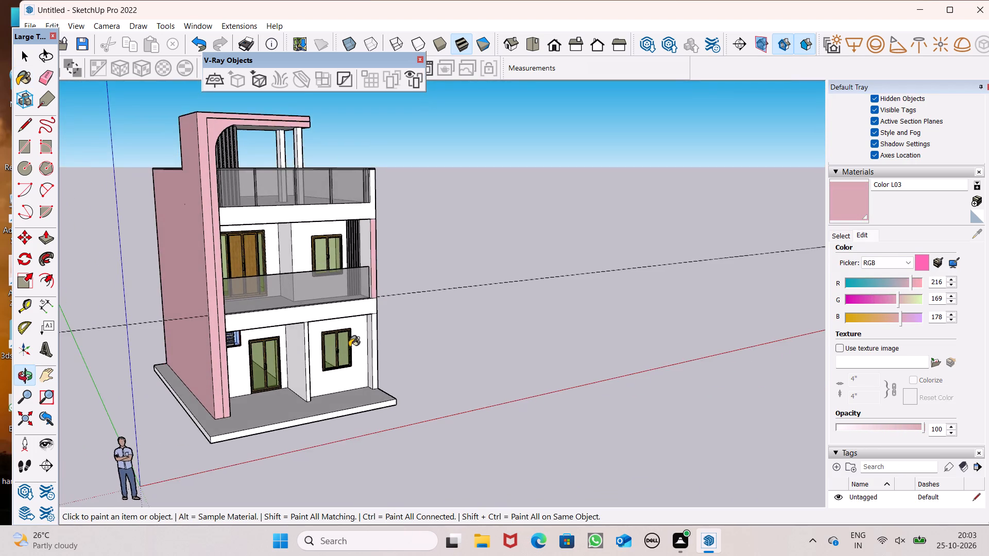
{"action": "scroll", "coordinate": [345, 346], "scroll_direction": "up", "scroll_amount": 6}
{"action": "left_click", "coordinate": [328, 390]}
{"action": "scroll", "coordinate": [323, 398], "scroll_direction": "up", "scroll_amount": 1}
{"action": "middle_click_drag", "start_coordinate": [314, 409], "coordinate": [173, 429]}
{"action": "left_click", "coordinate": [162, 332]}
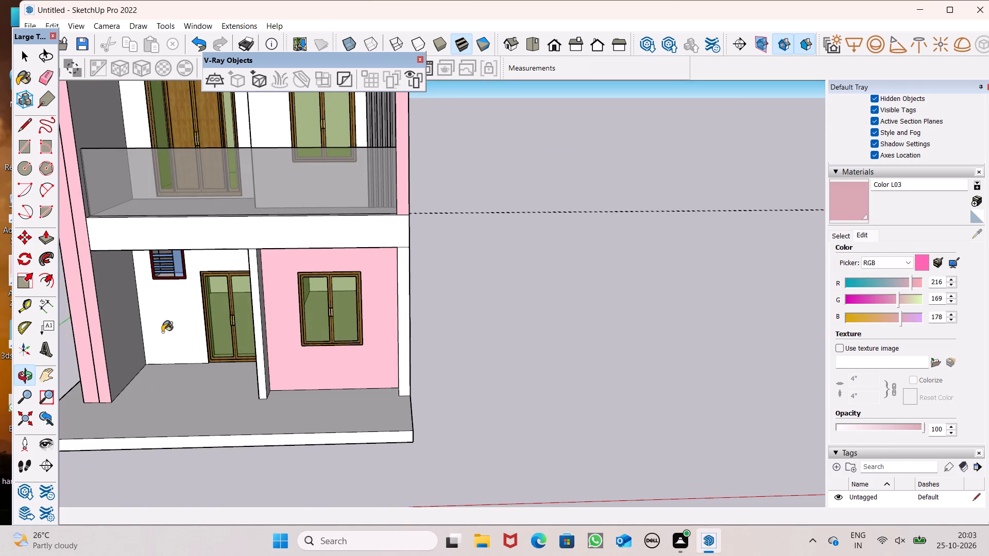
{"action": "scroll", "coordinate": [176, 269], "scroll_direction": "down", "scroll_amount": 4}
{"action": "scroll", "coordinate": [237, 145], "scroll_direction": "up", "scroll_amount": 4}
{"action": "left_click", "coordinate": [237, 145]}
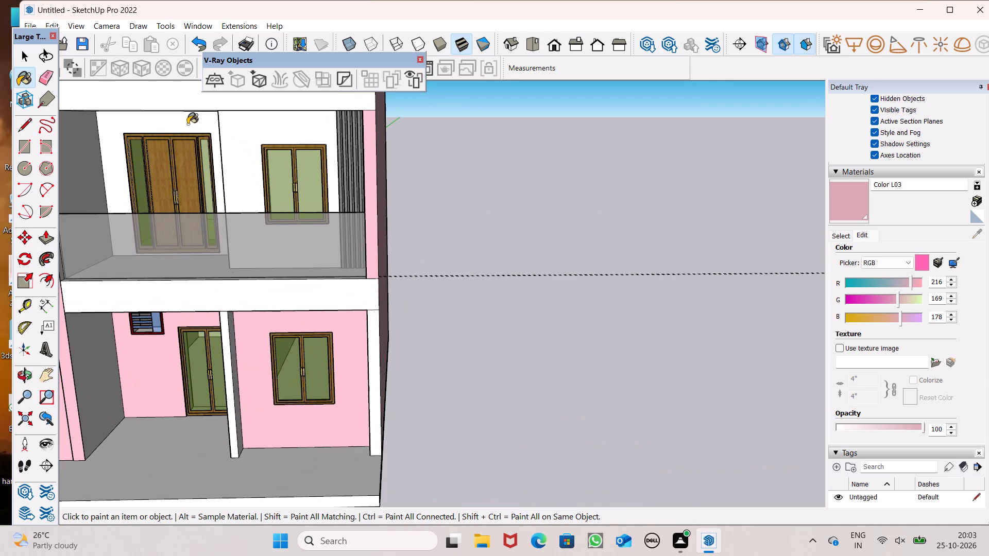
{"action": "left_click", "coordinate": [186, 124]}
{"action": "scroll", "coordinate": [252, 186], "scroll_direction": "down", "scroll_amount": 3}
{"action": "left_click", "coordinate": [124, 162]}
Paint the inward side faces of the ground- and middle-floor walls and the outer columns with Color L03.
{"action": "middle_click_drag", "start_coordinate": [186, 223], "coordinate": [491, 230]}
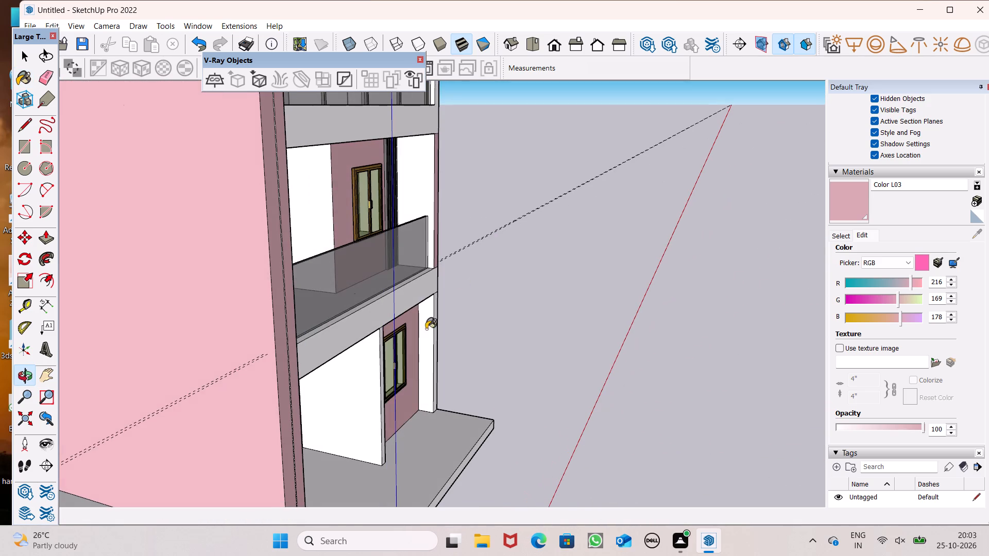
{"action": "left_click", "coordinate": [353, 399]}
{"action": "left_click", "coordinate": [317, 229]}
{"action": "left_click", "coordinate": [419, 197]}
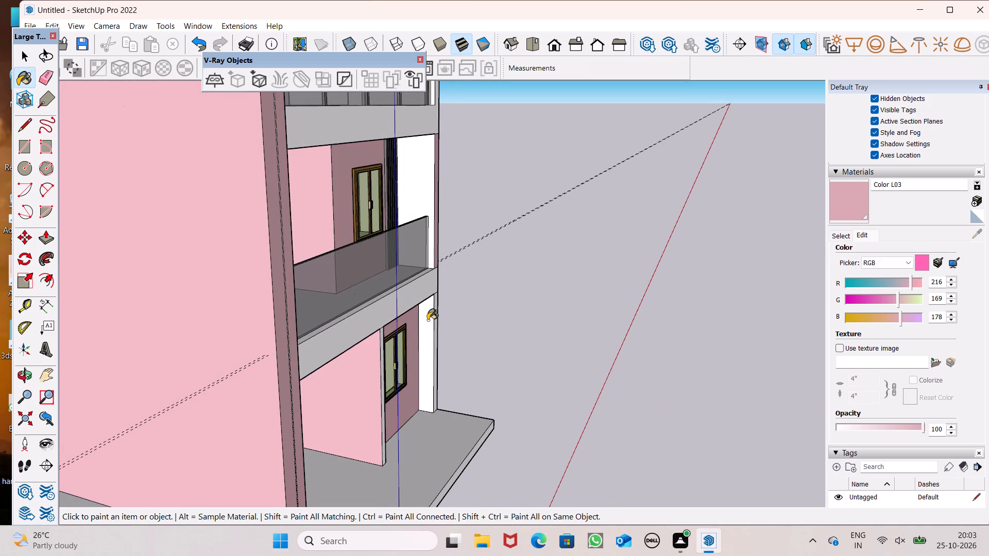
{"action": "left_click", "coordinate": [428, 320]}
Paint the balcony and porch ceilings of the middle and ground floors with Color L03.
{"action": "middle_click_drag", "start_coordinate": [415, 340], "coordinate": [125, 386]}
{"action": "scroll", "coordinate": [427, 350], "scroll_direction": "down", "scroll_amount": 5}
{"action": "scroll", "coordinate": [433, 241], "scroll_direction": "up", "scroll_amount": 3}
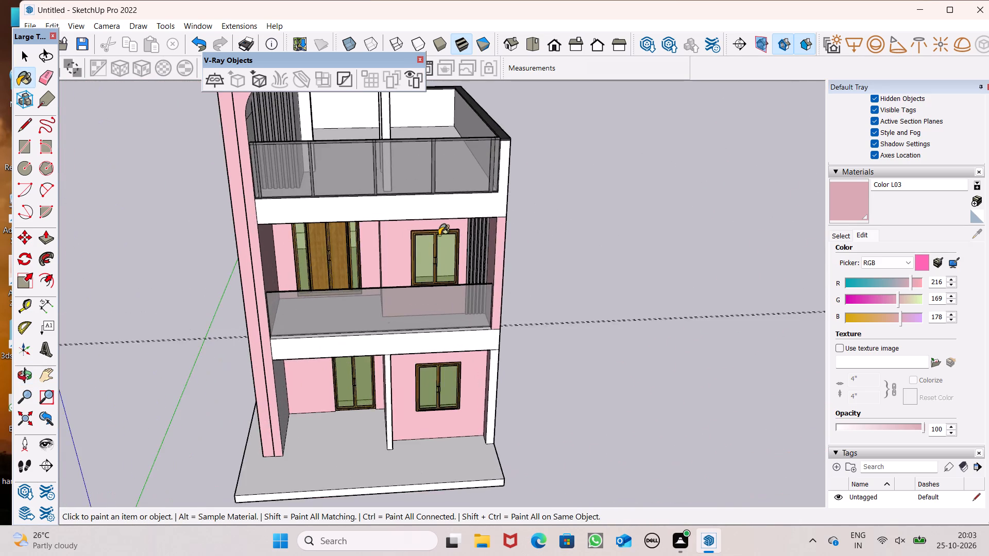
{"action": "scroll", "coordinate": [439, 235], "scroll_direction": "up", "scroll_amount": 2}
{"action": "middle_click_drag", "start_coordinate": [440, 237], "coordinate": [361, 88]}
{"action": "scroll", "coordinate": [320, 168], "scroll_direction": "up", "scroll_amount": 1}
{"action": "left_click_drag", "start_coordinate": [308, 185], "coordinate": [308, 193]}
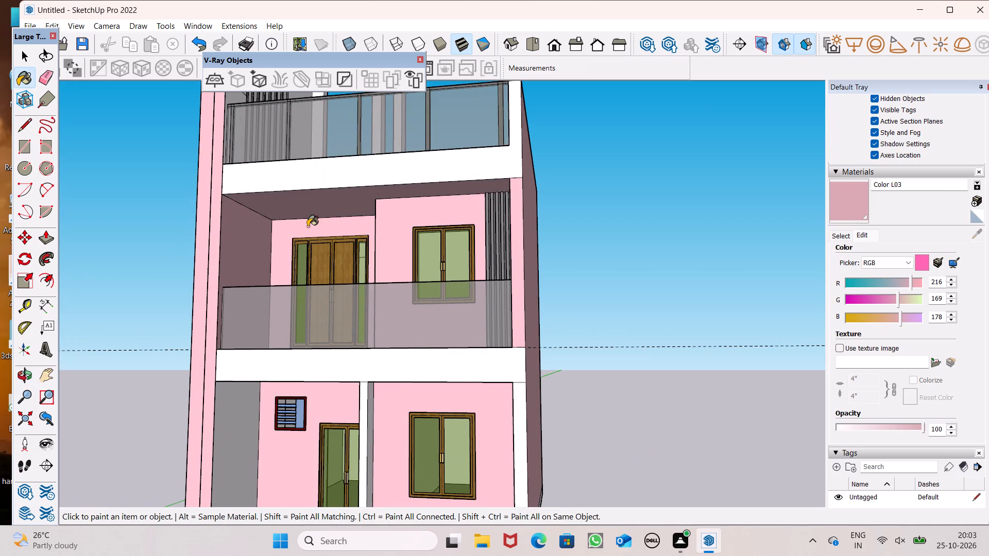
{"action": "middle_click_drag", "start_coordinate": [362, 302], "coordinate": [374, 151]}
{"action": "left_click", "coordinate": [309, 328]}
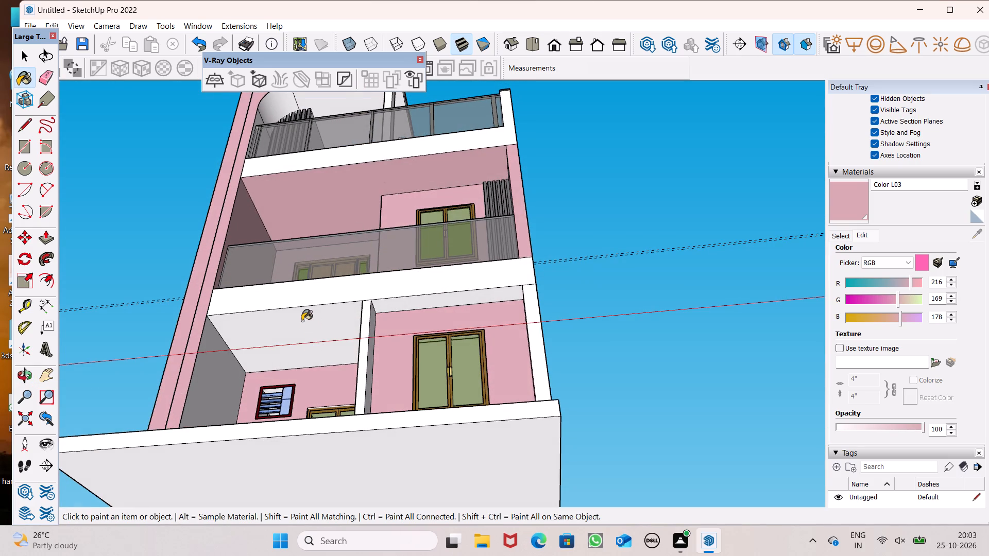
{"action": "scroll", "coordinate": [304, 335], "scroll_direction": "down", "scroll_amount": 5}
{"action": "scroll", "coordinate": [332, 329], "scroll_direction": "up", "scroll_amount": 7}
{"action": "left_click", "coordinate": [378, 302]}
Paint the front bands of the two balcony slabs, including the adjoining terrace column face, with Color L11.
{"action": "scroll", "coordinate": [399, 330], "scroll_direction": "down", "scroll_amount": 4}
{"action": "middle_click_drag", "start_coordinate": [404, 346], "coordinate": [462, 478]}
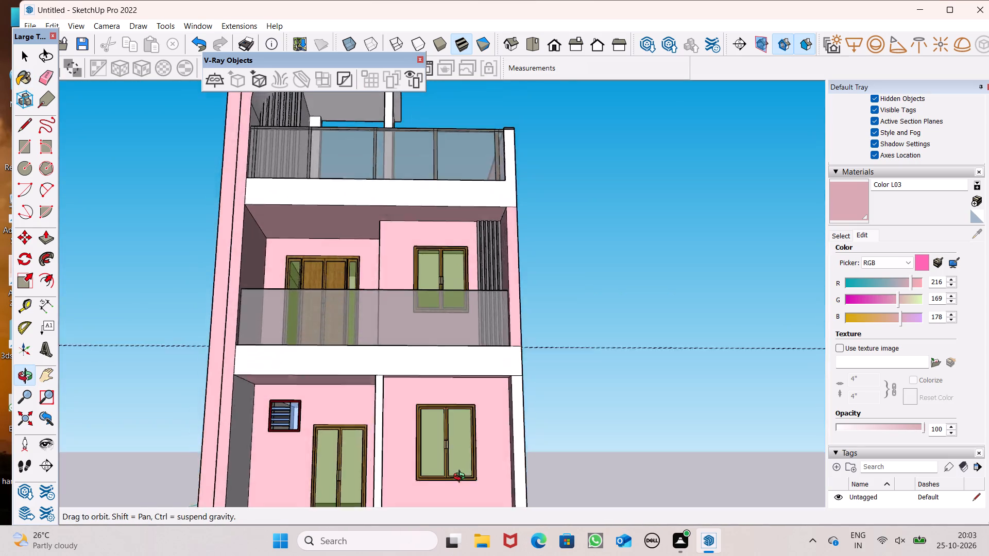
{"action": "middle_click_drag", "start_coordinate": [462, 478], "coordinate": [472, 480]}
{"action": "scroll", "coordinate": [393, 329], "scroll_direction": "down", "scroll_amount": 5}
{"action": "middle_click_drag", "start_coordinate": [407, 325], "coordinate": [389, 444]}
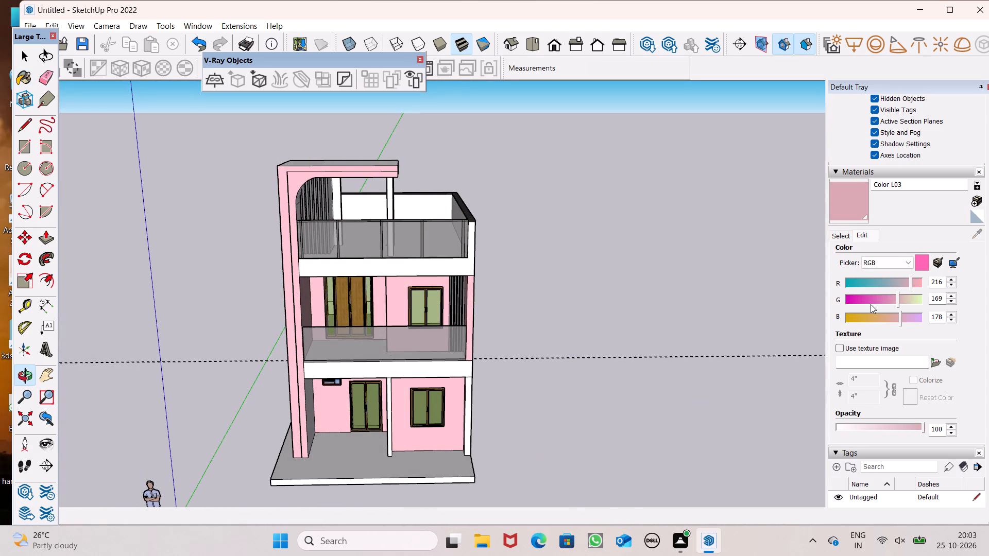
{"action": "left_click", "coordinate": [839, 232]}
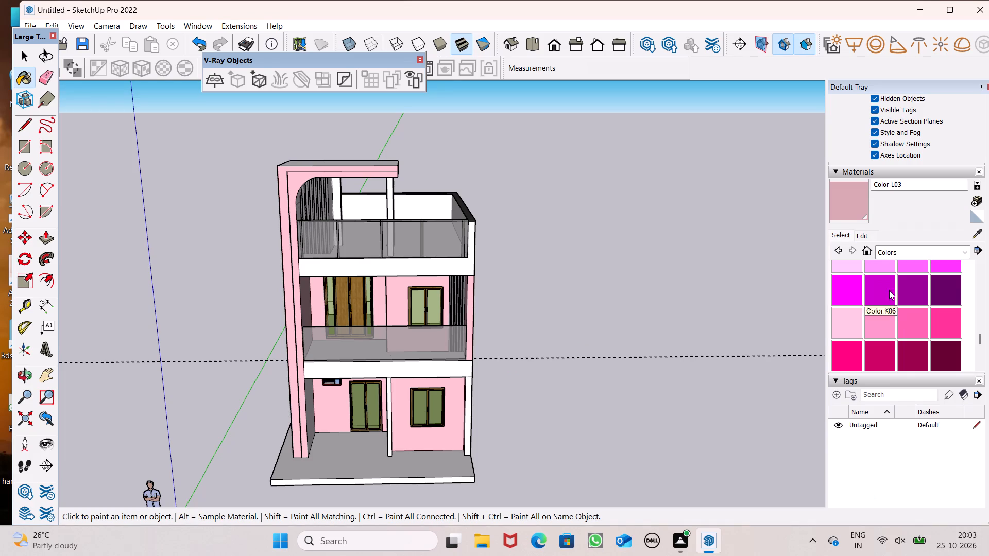
{"action": "left_click", "coordinate": [920, 353]}
{"action": "scroll", "coordinate": [422, 328], "scroll_direction": "up", "scroll_amount": 3}
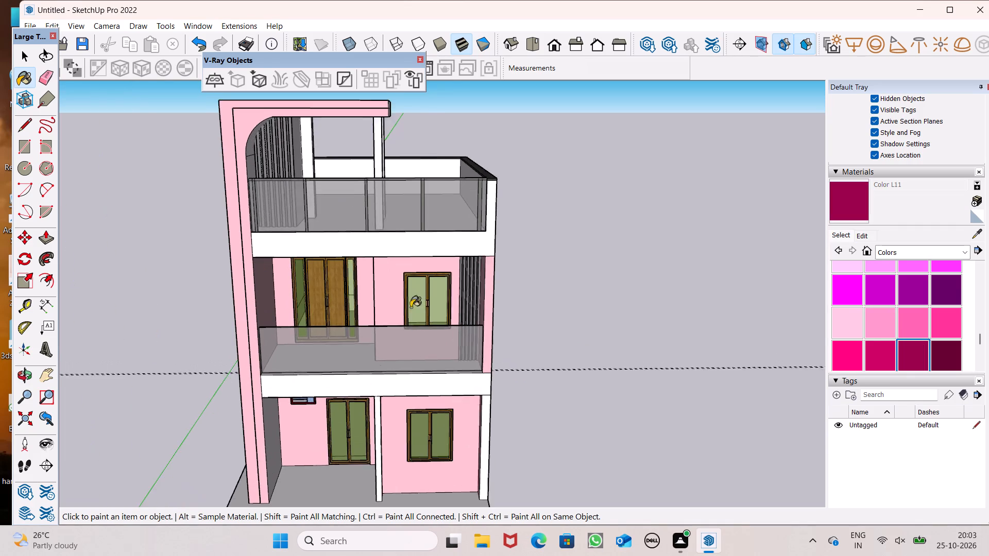
{"action": "scroll", "coordinate": [411, 307], "scroll_direction": "up", "scroll_amount": 1}
{"action": "left_click", "coordinate": [432, 246]}
{"action": "left_click", "coordinate": [464, 388]}
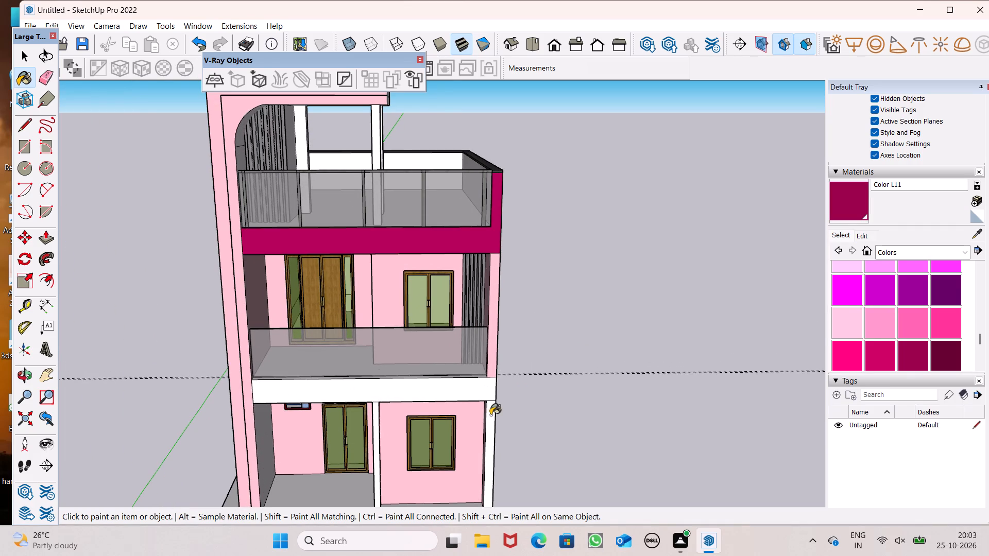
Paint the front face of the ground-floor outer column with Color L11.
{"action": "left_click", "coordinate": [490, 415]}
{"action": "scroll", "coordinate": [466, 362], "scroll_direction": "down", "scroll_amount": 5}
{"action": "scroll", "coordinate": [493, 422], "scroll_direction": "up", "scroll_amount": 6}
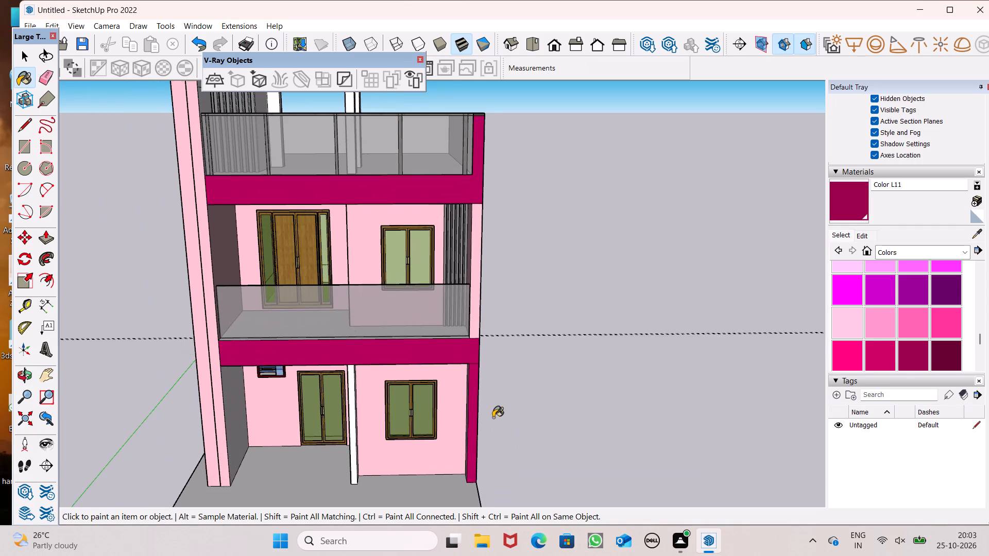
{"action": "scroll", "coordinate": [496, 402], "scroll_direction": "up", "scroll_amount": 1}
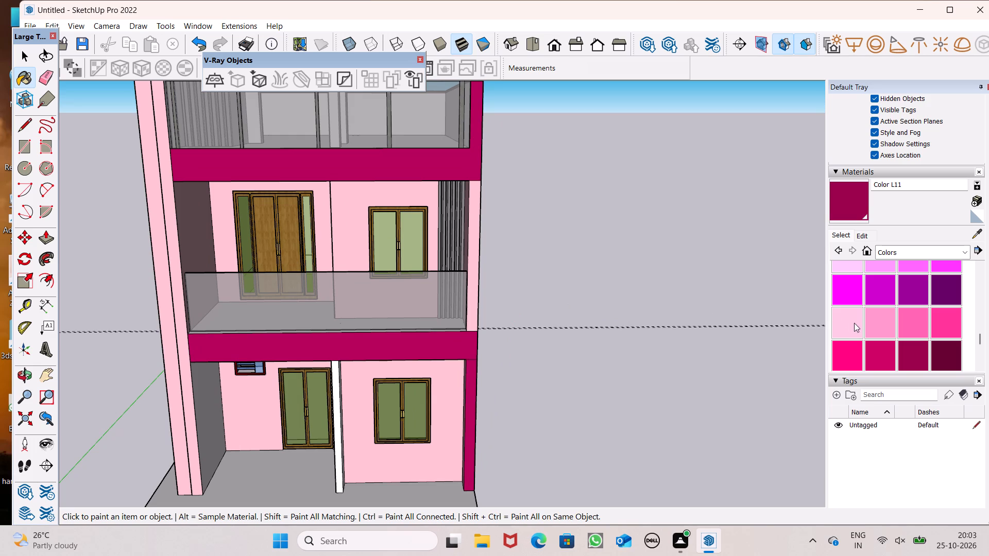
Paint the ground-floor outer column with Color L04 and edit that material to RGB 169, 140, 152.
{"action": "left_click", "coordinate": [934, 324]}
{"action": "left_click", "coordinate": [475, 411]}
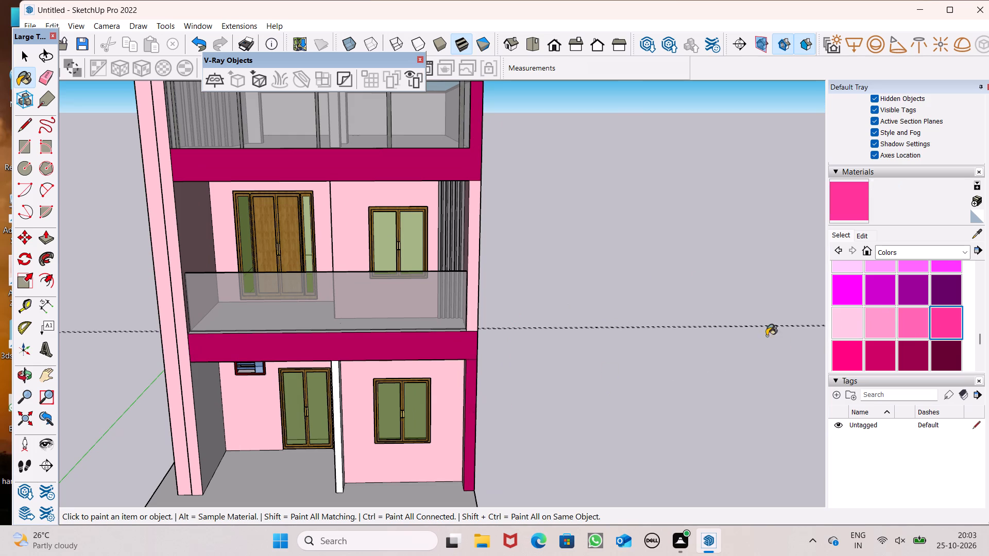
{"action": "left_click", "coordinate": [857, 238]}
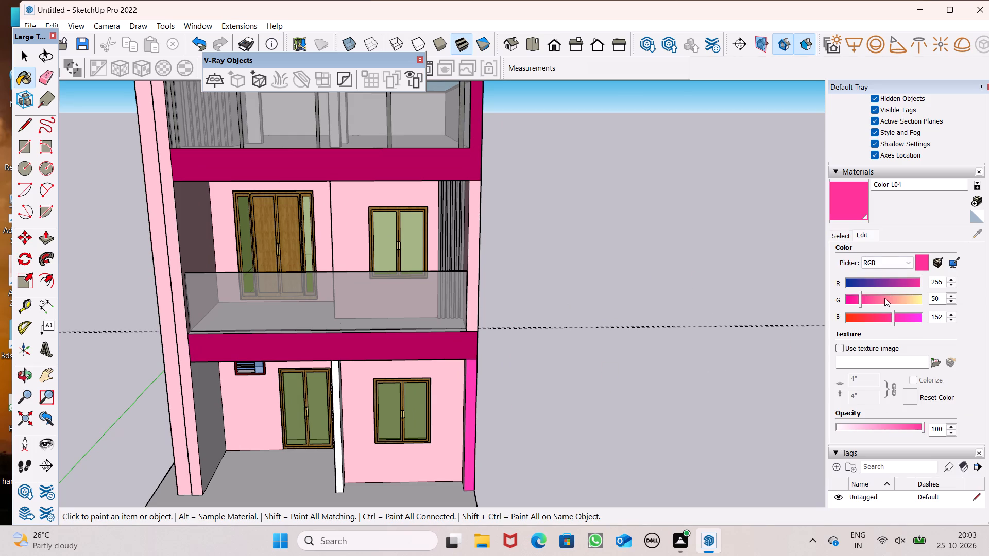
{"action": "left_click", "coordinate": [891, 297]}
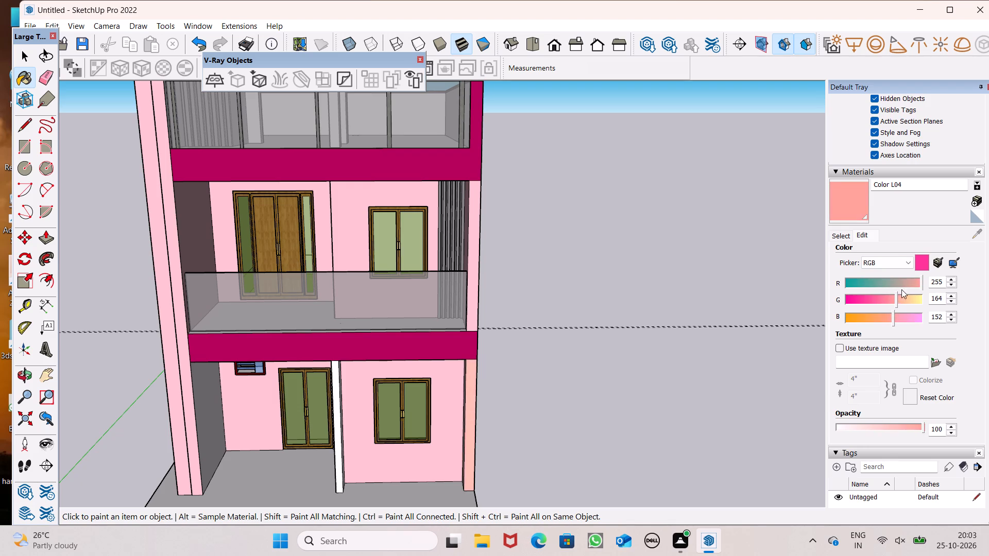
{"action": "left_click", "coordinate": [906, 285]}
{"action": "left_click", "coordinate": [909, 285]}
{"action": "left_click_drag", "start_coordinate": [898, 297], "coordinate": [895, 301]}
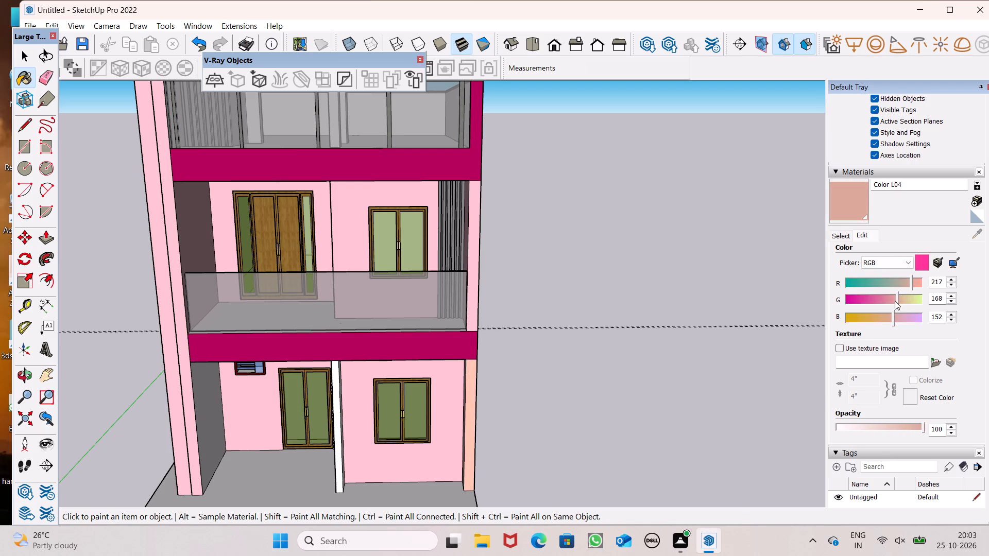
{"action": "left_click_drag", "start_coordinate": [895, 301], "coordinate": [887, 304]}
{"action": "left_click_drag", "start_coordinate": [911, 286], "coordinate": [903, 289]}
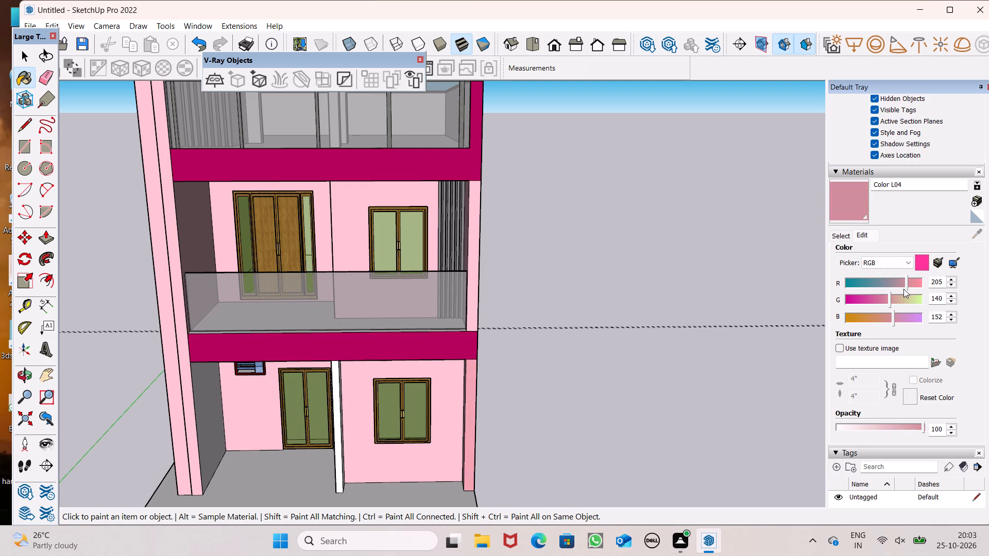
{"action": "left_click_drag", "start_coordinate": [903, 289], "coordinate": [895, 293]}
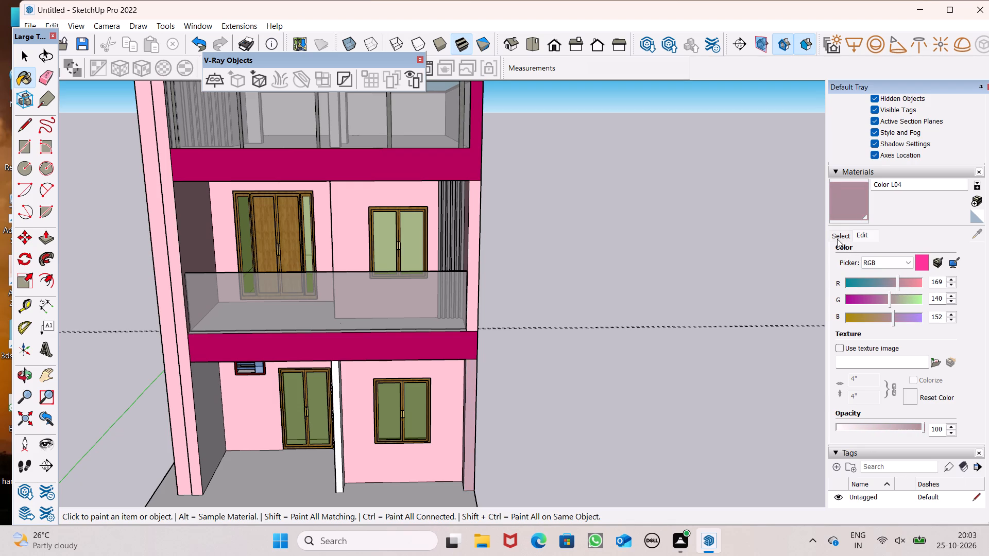
Repaint the ground-floor outer column with a fresh library Color L03 and edit it to RGB 227, 174, 178.
{"action": "left_click", "coordinate": [837, 239]}
{"action": "left_click", "coordinate": [881, 322]}
{"action": "left_click", "coordinate": [905, 324]}
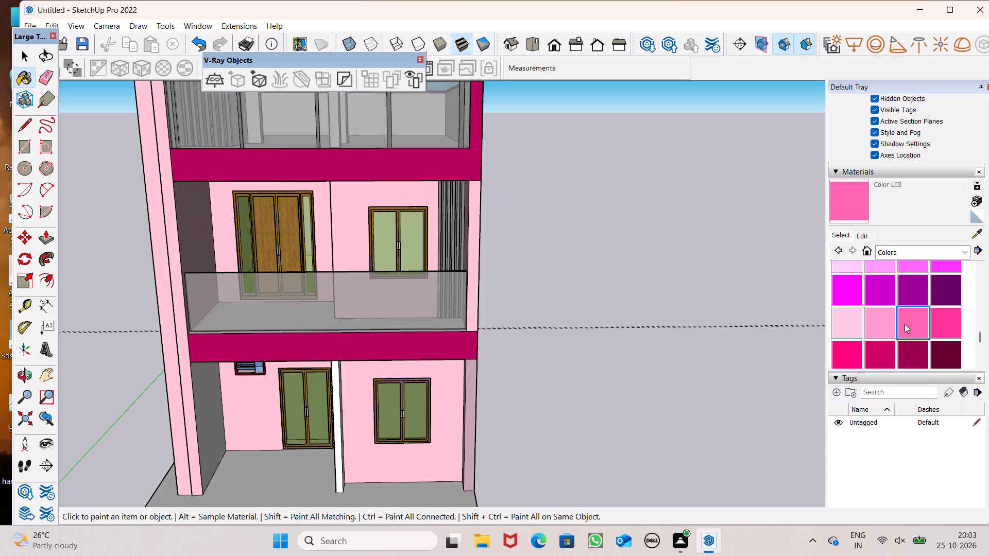
{"action": "left_click", "coordinate": [474, 376]}
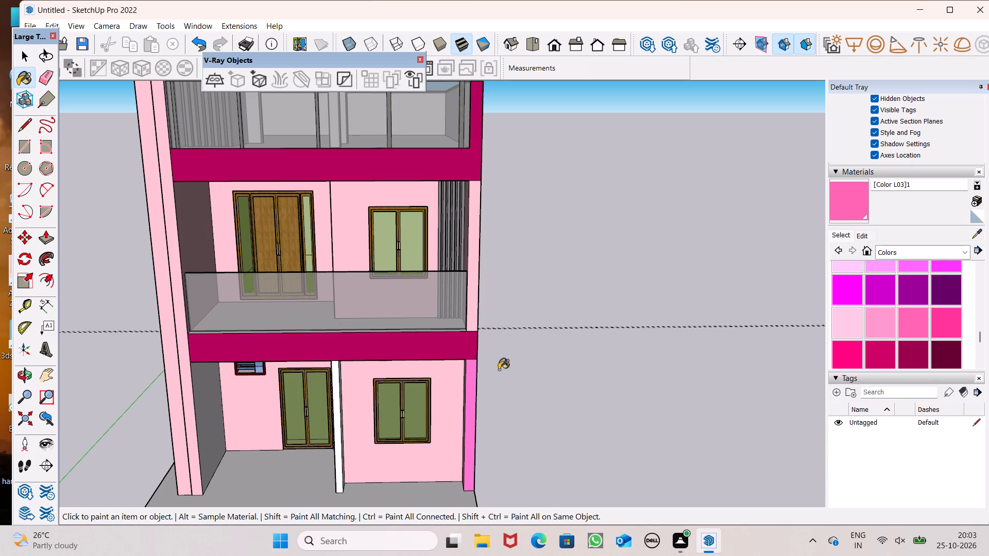
{"action": "left_click", "coordinate": [855, 237]}
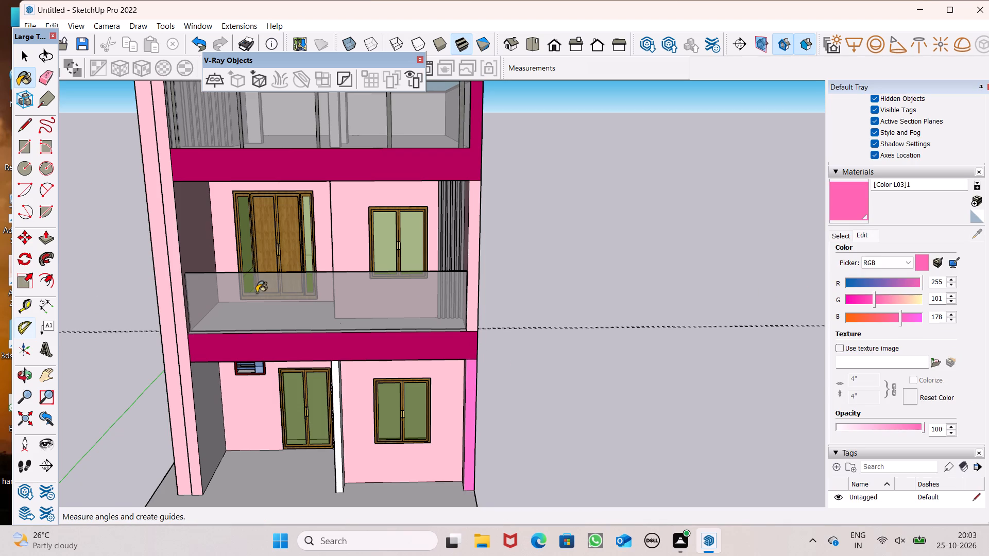
{"action": "triple_click", "coordinate": [896, 299]}
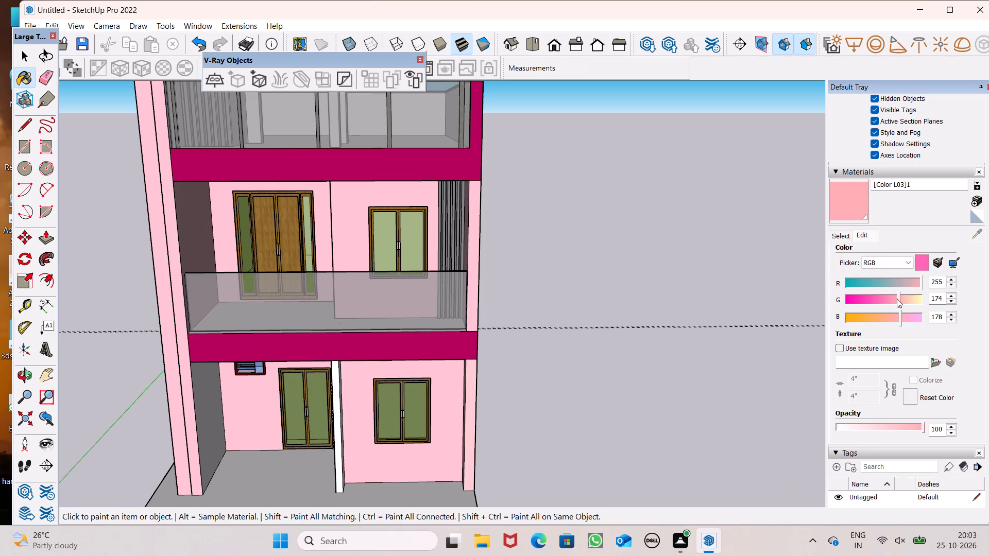
{"action": "left_click", "coordinate": [911, 284]}
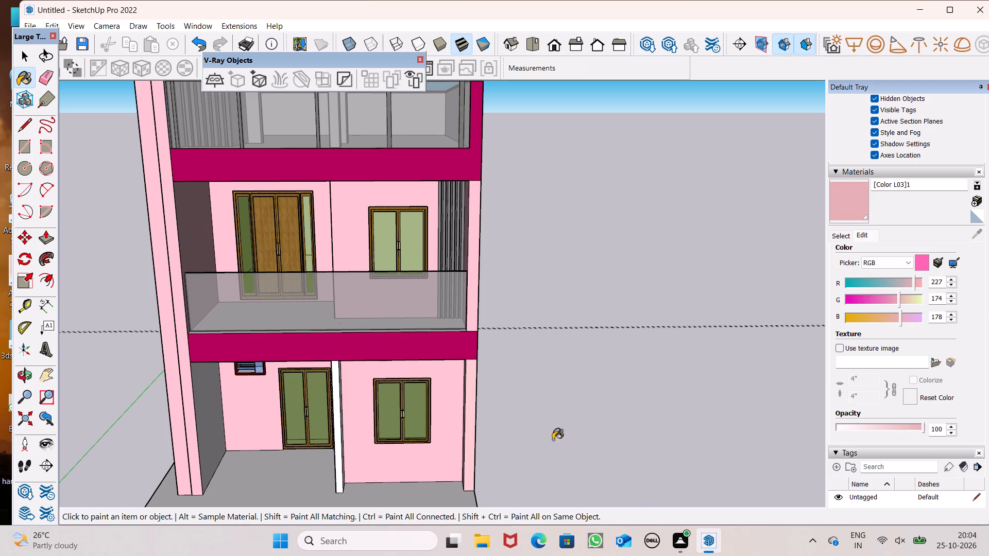
{"action": "key", "text": "space"}
Paint the ground-floor partition's front edge and side face and the porch's inner side wall with the RGB 227, 174, 178 pink.
{"action": "scroll", "coordinate": [371, 444], "scroll_direction": "up", "scroll_amount": 2}
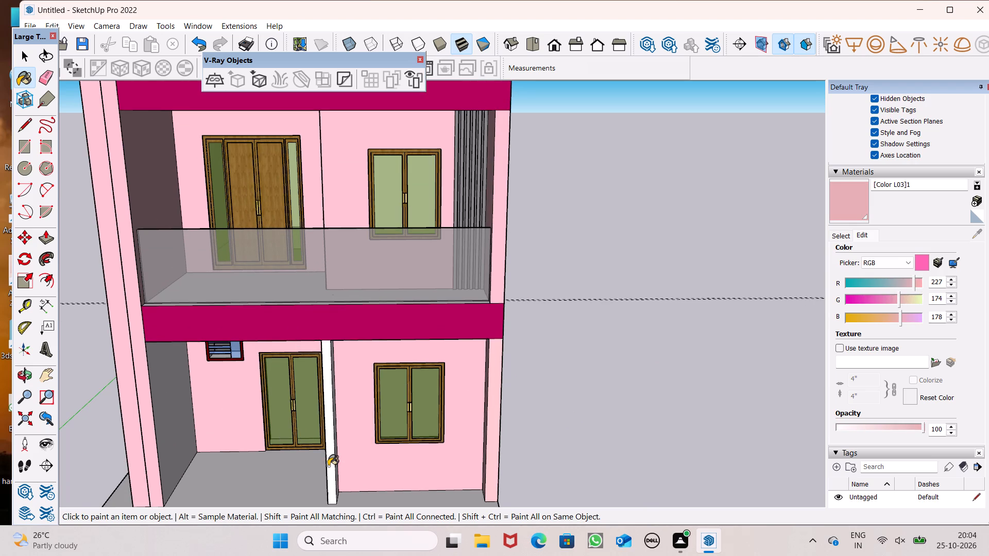
{"action": "left_click", "coordinate": [328, 466]}
{"action": "middle_click_drag", "start_coordinate": [338, 471], "coordinate": [207, 494]}
{"action": "scroll", "coordinate": [338, 471], "scroll_direction": "up", "scroll_amount": 1}
{"action": "scroll", "coordinate": [253, 471], "scroll_direction": "up", "scroll_amount": 3}
{"action": "left_click_drag", "start_coordinate": [325, 432], "coordinate": [319, 433]}
{"action": "left_click", "coordinate": [303, 441]}
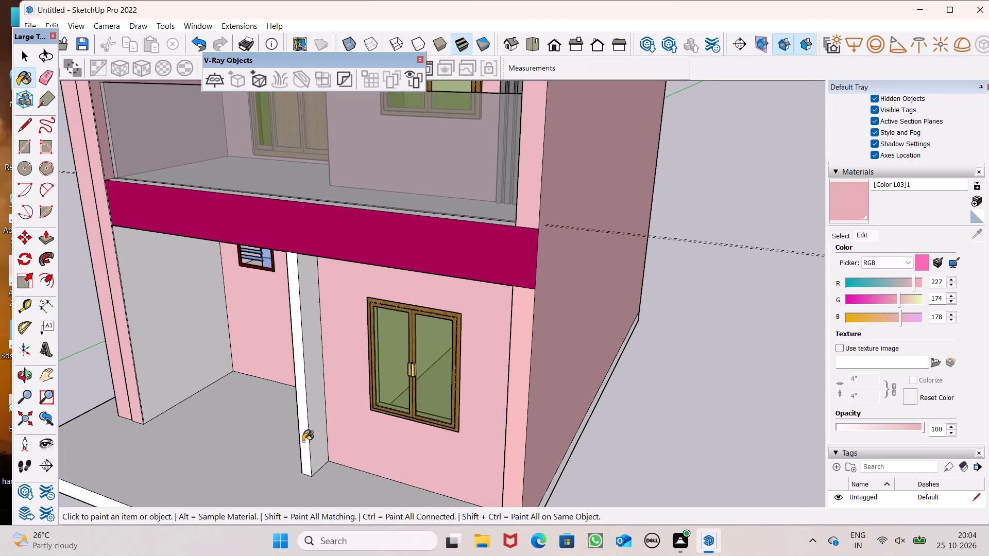
{"action": "left_click", "coordinate": [181, 370]}
{"action": "scroll", "coordinate": [204, 395], "scroll_direction": "up", "scroll_amount": 1}
{"action": "middle_click_drag", "start_coordinate": [252, 432], "coordinate": [540, 389]}
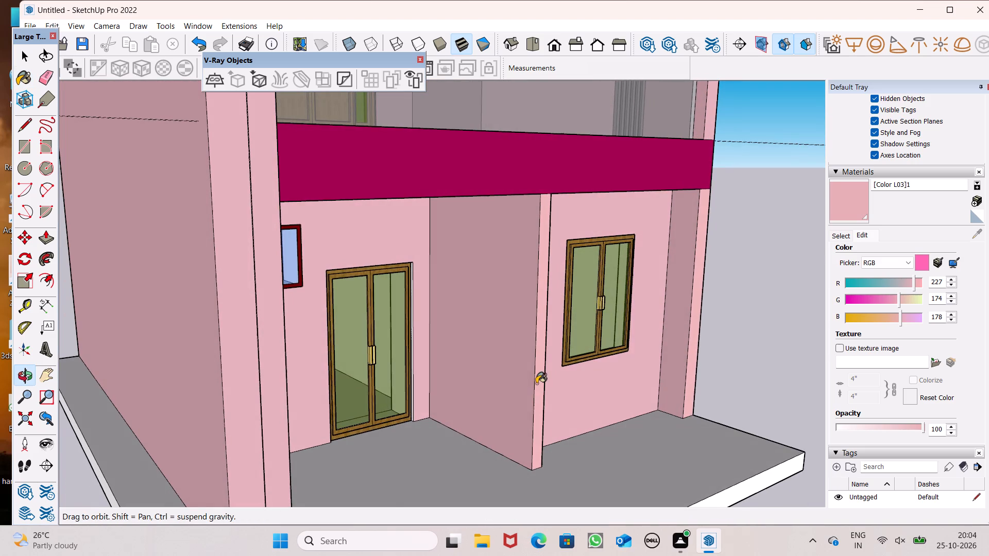
{"action": "scroll", "coordinate": [520, 392], "scroll_direction": "down", "scroll_amount": 11}
{"action": "scroll", "coordinate": [542, 392], "scroll_direction": "up", "scroll_amount": 1}
{"action": "middle_click_drag", "start_coordinate": [540, 394], "coordinate": [395, 423]}
{"action": "scroll", "coordinate": [390, 394], "scroll_direction": "down", "scroll_amount": 5}
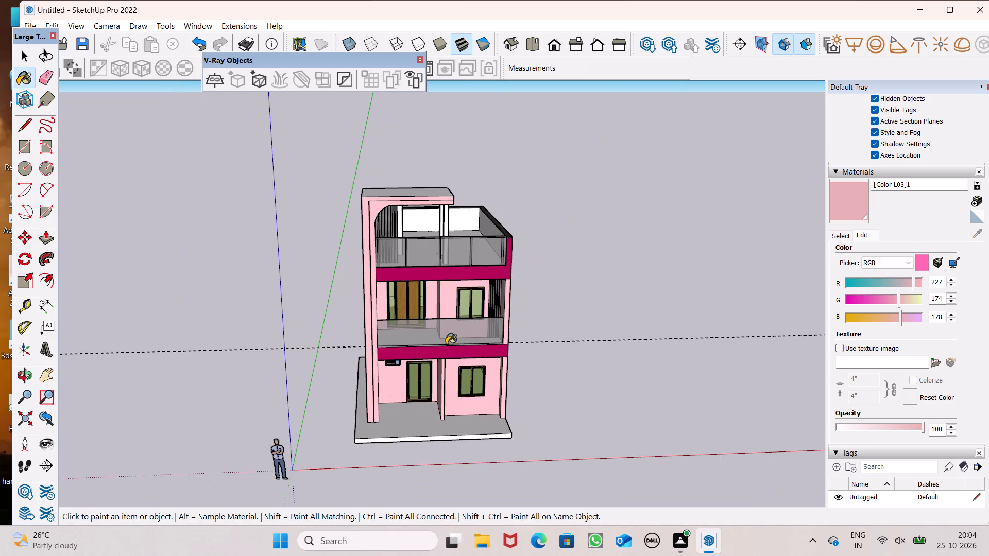
Paint the top face of the roof overhang with the RGB 227, 174, 178 pink.
{"action": "scroll", "coordinate": [446, 344], "scroll_direction": "up", "scroll_amount": 2}
{"action": "middle_click_drag", "start_coordinate": [541, 267], "coordinate": [0, 492]}
{"action": "scroll", "coordinate": [0, 494], "scroll_direction": "up", "scroll_amount": 1}
{"action": "scroll", "coordinate": [169, 385], "scroll_direction": "up", "scroll_amount": 6}
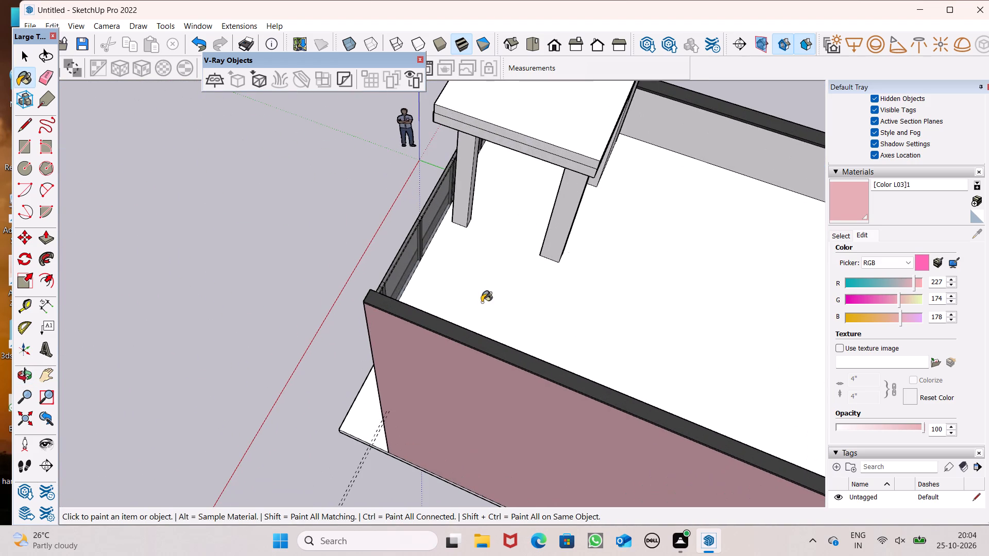
{"action": "scroll", "coordinate": [424, 263], "scroll_direction": "down", "scroll_amount": 3}
{"action": "left_click", "coordinate": [500, 154]}
{"action": "middle_click_drag", "start_coordinate": [502, 198], "coordinate": [506, 199]}
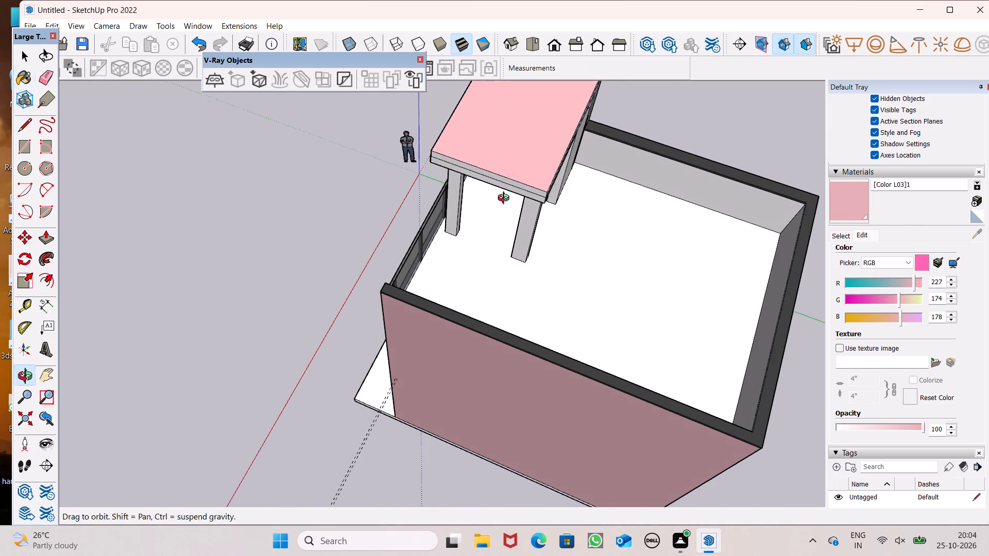
Paint the roof overhang's side edge bands and the arch's curved soffit and inner wall with the RGB 227, 174, 178 pink.
{"action": "middle_click_drag", "start_coordinate": [506, 199], "coordinate": [736, 118]}
{"action": "scroll", "coordinate": [517, 239], "scroll_direction": "down", "scroll_amount": 4}
{"action": "middle_click_drag", "start_coordinate": [449, 141], "coordinate": [520, 63]}
{"action": "scroll", "coordinate": [517, 66], "scroll_direction": "up", "scroll_amount": 9}
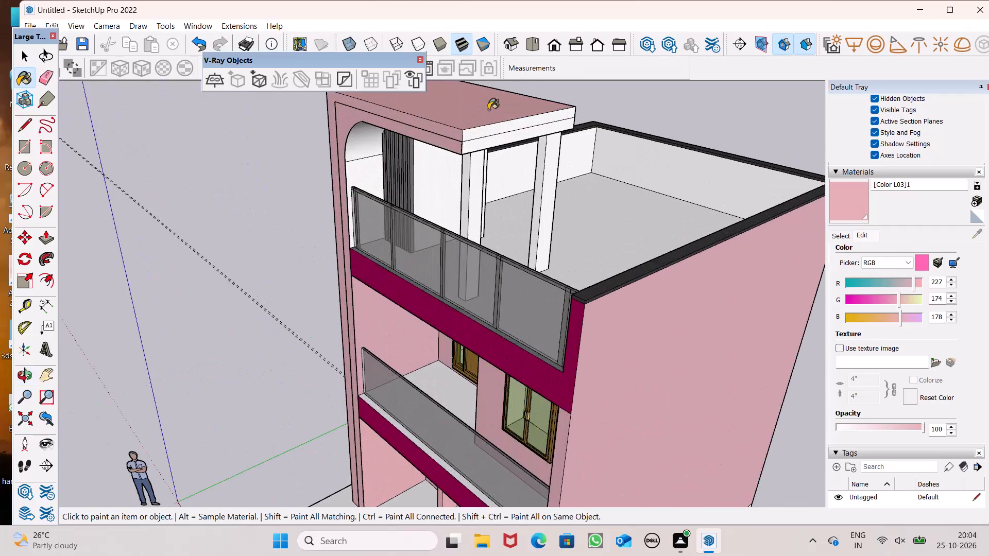
{"action": "scroll", "coordinate": [488, 110], "scroll_direction": "up", "scroll_amount": 6}
{"action": "left_click", "coordinate": [493, 150]}
{"action": "left_click", "coordinate": [495, 173]}
{"action": "left_click", "coordinate": [261, 170]}
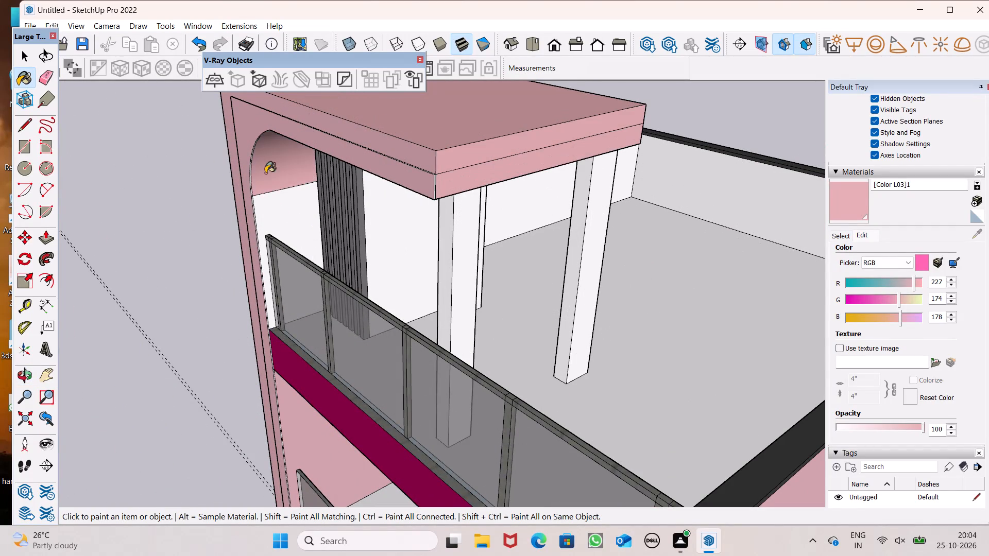
{"action": "left_click", "coordinate": [277, 216]}
Paint the roof-terrace wall behind the slats and its projecting end pillar with the same pink.
{"action": "scroll", "coordinate": [286, 216], "scroll_direction": "down", "scroll_amount": 4}
{"action": "middle_click_drag", "start_coordinate": [298, 231], "coordinate": [602, 136]}
{"action": "scroll", "coordinate": [570, 204], "scroll_direction": "down", "scroll_amount": 3}
{"action": "middle_click_drag", "start_coordinate": [568, 236], "coordinate": [449, 287]}
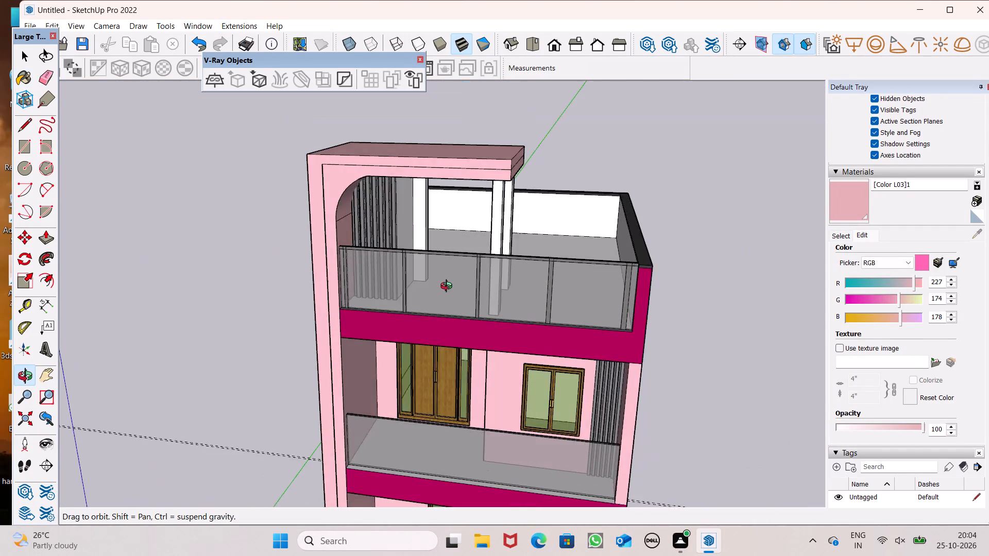
{"action": "middle_click_drag", "start_coordinate": [449, 287], "coordinate": [435, 285]}
{"action": "scroll", "coordinate": [387, 222], "scroll_direction": "up", "scroll_amount": 5}
{"action": "left_click", "coordinate": [415, 219]}
{"action": "scroll", "coordinate": [426, 211], "scroll_direction": "up", "scroll_amount": 5}
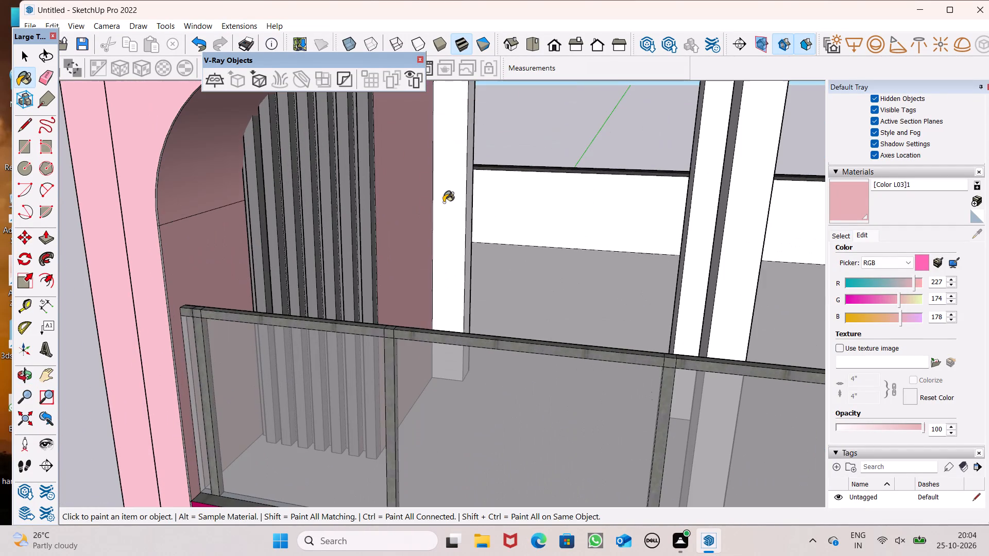
{"action": "left_click", "coordinate": [444, 202]}
{"action": "middle_click_drag", "start_coordinate": [454, 232], "coordinate": [331, 291]}
{"action": "scroll", "coordinate": [351, 281], "scroll_direction": "up", "scroll_amount": 1}
{"action": "left_click", "coordinate": [501, 267]}
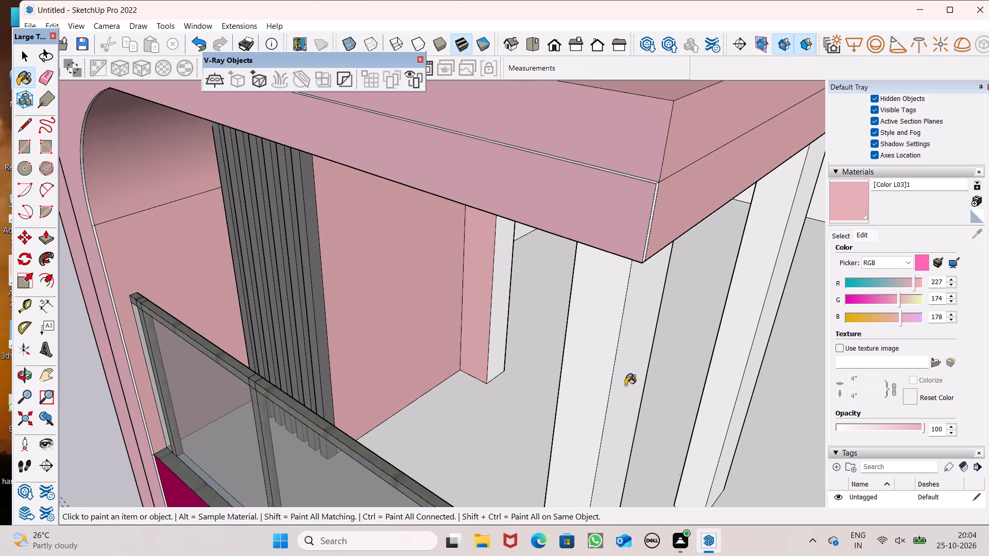
Paint the front and rear faces of the two free-standing terrace columns and the back of the arched wall pink.
{"action": "left_click_drag", "start_coordinate": [630, 391], "coordinate": [624, 389]}
{"action": "left_click", "coordinate": [610, 384]}
{"action": "left_click", "coordinate": [748, 308]}
{"action": "left_click", "coordinate": [771, 311]}
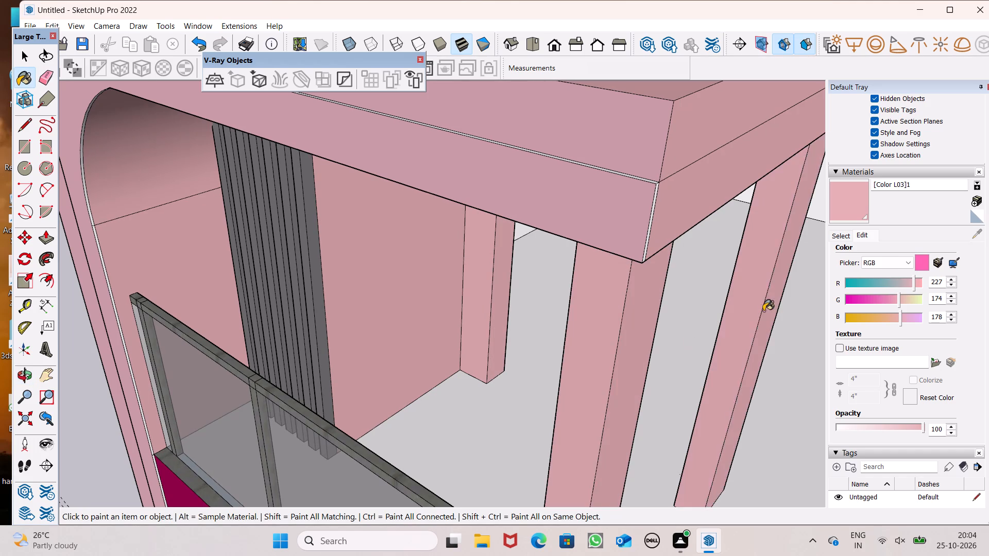
{"action": "middle_click_drag", "start_coordinate": [737, 326], "coordinate": [255, 336]}
{"action": "scroll", "coordinate": [255, 339], "scroll_direction": "up", "scroll_amount": 1}
{"action": "left_click", "coordinate": [175, 289]}
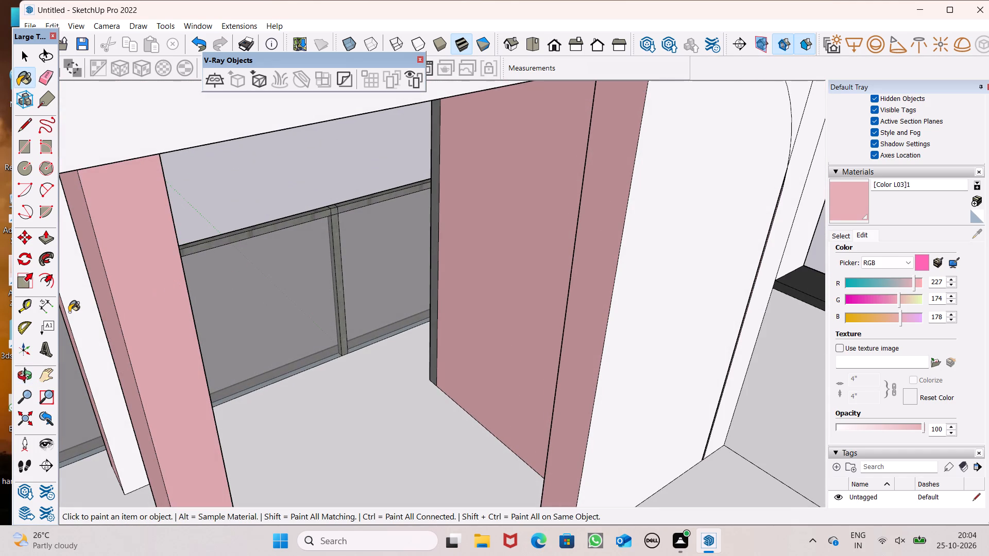
{"action": "left_click", "coordinate": [74, 311]}
{"action": "left_click", "coordinate": [710, 298]}
Paint the overhang's rear edge bands and the back strip of the arched frame with the same pink.
{"action": "scroll", "coordinate": [634, 309], "scroll_direction": "down", "scroll_amount": 4}
{"action": "middle_click_drag", "start_coordinate": [504, 307], "coordinate": [492, 286]}
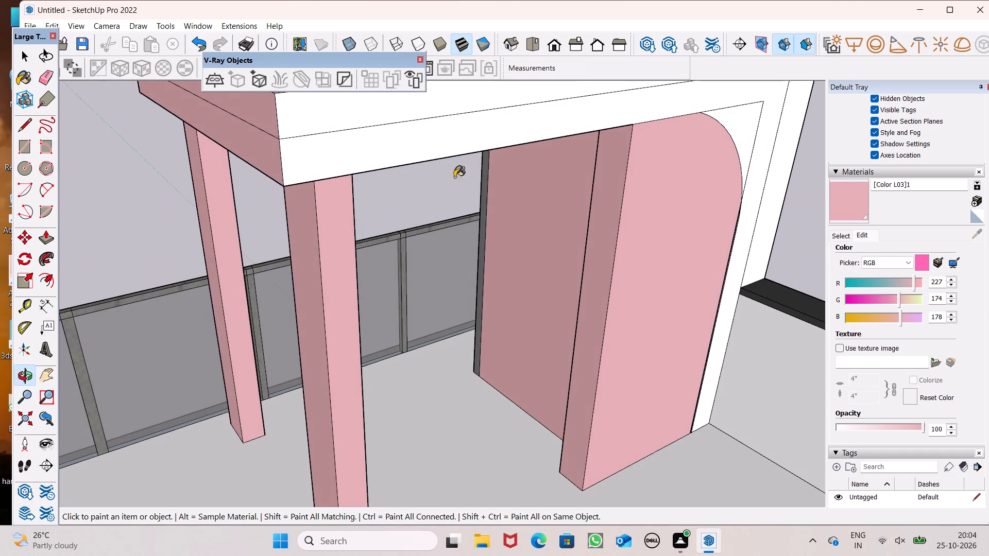
{"action": "left_click", "coordinate": [445, 103]}
{"action": "left_click", "coordinate": [452, 130]}
{"action": "middle_click_drag", "start_coordinate": [464, 211], "coordinate": [370, 226]}
{"action": "left_click", "coordinate": [711, 171]}
Paint the remaining unpainted side faces of the two terrace columns pink.
{"action": "middle_click_drag", "start_coordinate": [683, 302], "coordinate": [428, 253]}
{"action": "scroll", "coordinate": [359, 247], "scroll_direction": "up", "scroll_amount": 1}
{"action": "middle_click_drag", "start_coordinate": [370, 253], "coordinate": [457, 207]}
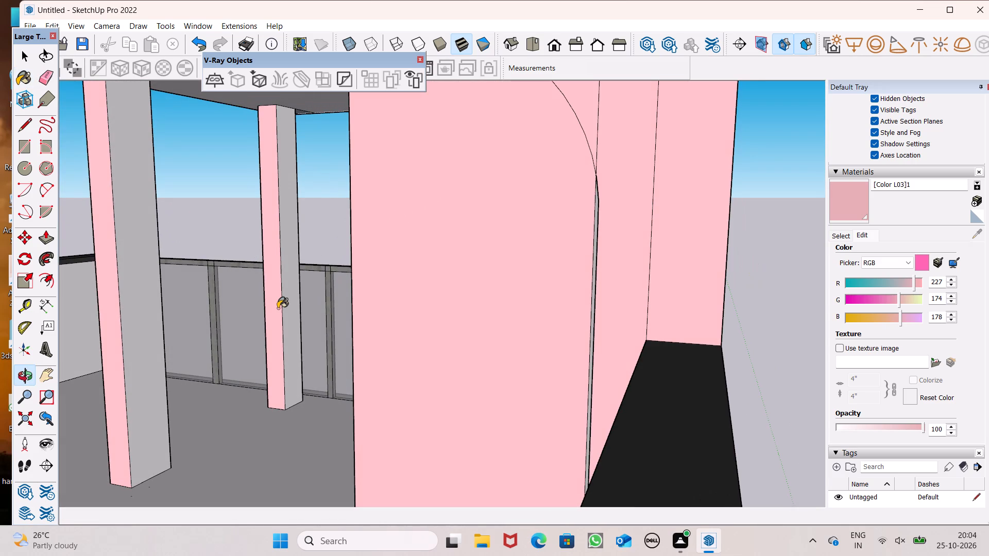
{"action": "left_click", "coordinate": [292, 305]}
{"action": "left_click", "coordinate": [155, 398]}
Paint the inner faces of the roof-terrace parapet walls with the RGB 227, 174, 178 pink.
{"action": "scroll", "coordinate": [199, 340], "scroll_direction": "down", "scroll_amount": 7}
{"action": "middle_click_drag", "start_coordinate": [181, 363], "coordinate": [452, 363]}
{"action": "scroll", "coordinate": [455, 362], "scroll_direction": "up", "scroll_amount": 1}
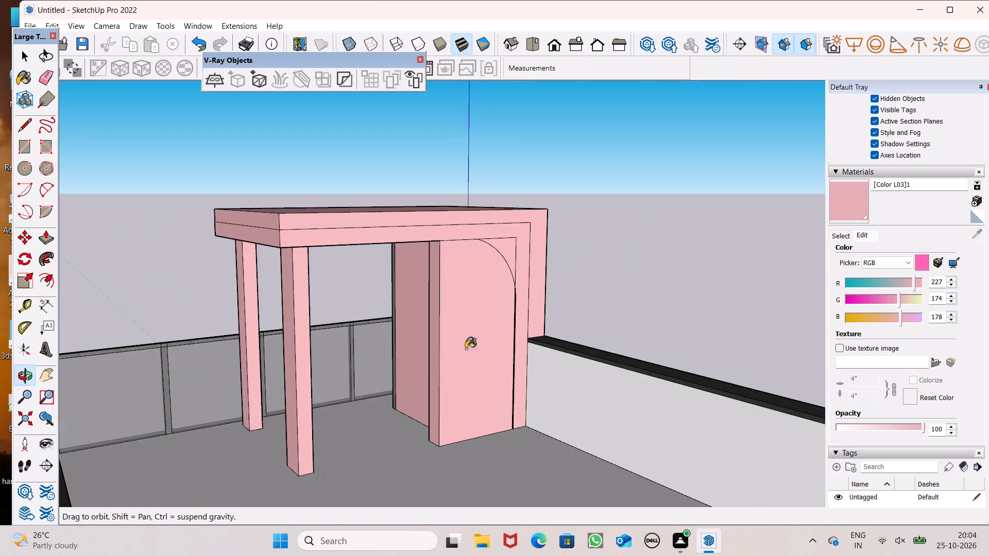
{"action": "scroll", "coordinate": [484, 329], "scroll_direction": "down", "scroll_amount": 7}
{"action": "middle_click_drag", "start_coordinate": [235, 425], "coordinate": [615, 470]}
{"action": "left_click", "coordinate": [550, 303]}
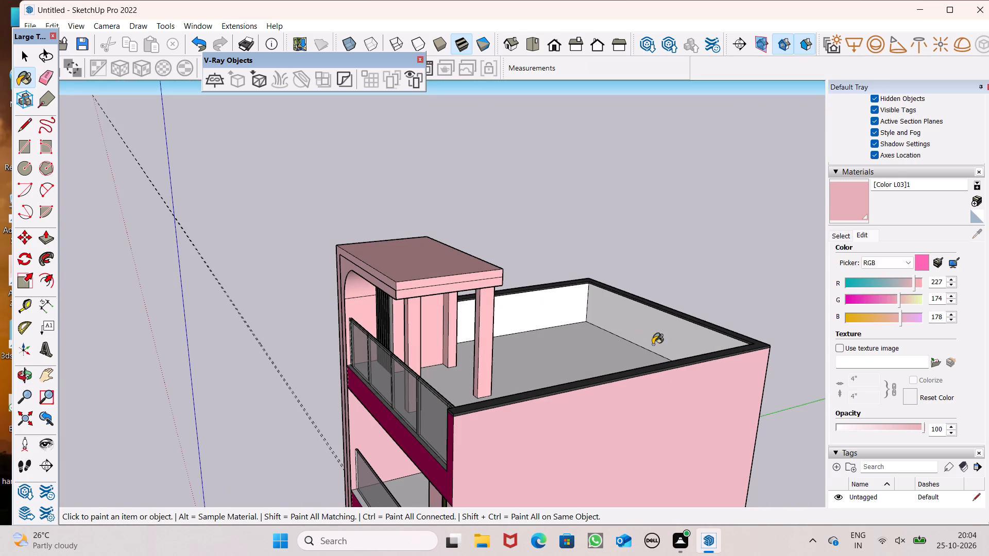
{"action": "left_click", "coordinate": [654, 343]}
{"action": "middle_click_drag", "start_coordinate": [505, 448], "coordinate": [903, 429]}
{"action": "scroll", "coordinate": [709, 307], "scroll_direction": "up", "scroll_amount": 3}
{"action": "left_click", "coordinate": [499, 306]}
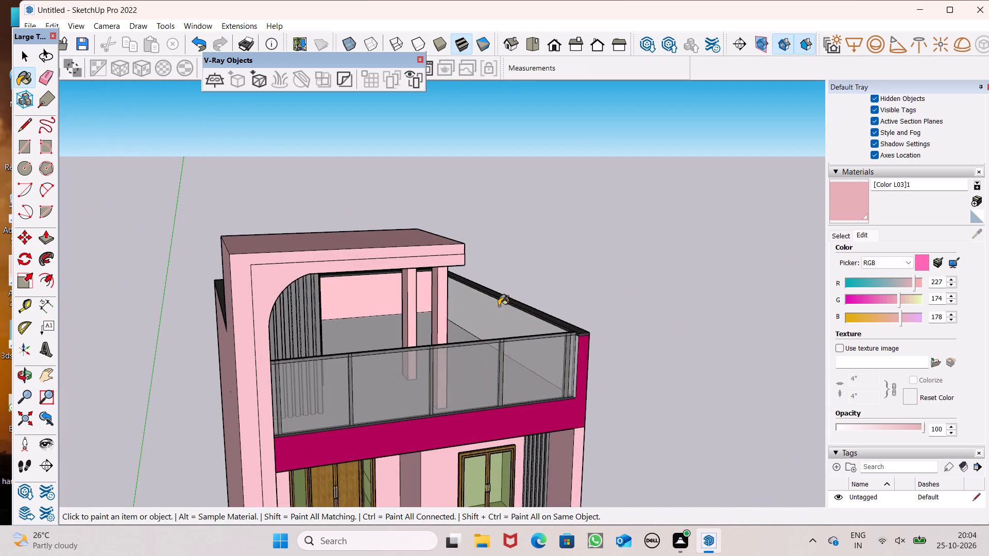
Paint the roof-terrace floor with Blacktop Old 01 from the Asphalt and Concrete materials.
{"action": "scroll", "coordinate": [498, 305], "scroll_direction": "down", "scroll_amount": 5}
{"action": "middle_click_drag", "start_coordinate": [593, 369], "coordinate": [535, 338]}
{"action": "scroll", "coordinate": [542, 357], "scroll_direction": "up", "scroll_amount": 1}
{"action": "scroll", "coordinate": [558, 261], "scroll_direction": "down", "scroll_amount": 6}
{"action": "scroll", "coordinate": [608, 299], "scroll_direction": "down", "scroll_amount": 4}
{"action": "scroll", "coordinate": [624, 402], "scroll_direction": "up", "scroll_amount": 2}
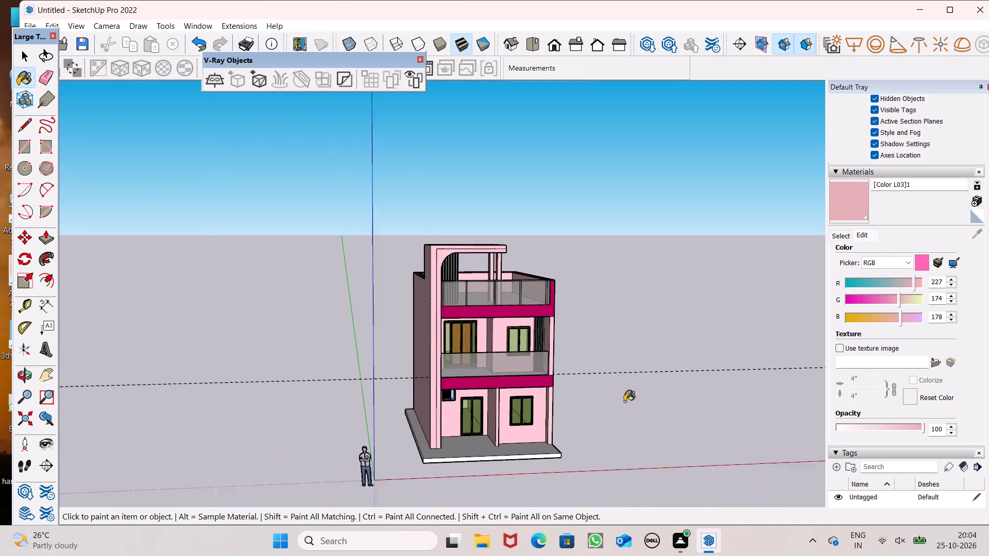
{"action": "scroll", "coordinate": [624, 402], "scroll_direction": "up", "scroll_amount": 2}
{"action": "left_click", "coordinate": [842, 240]}
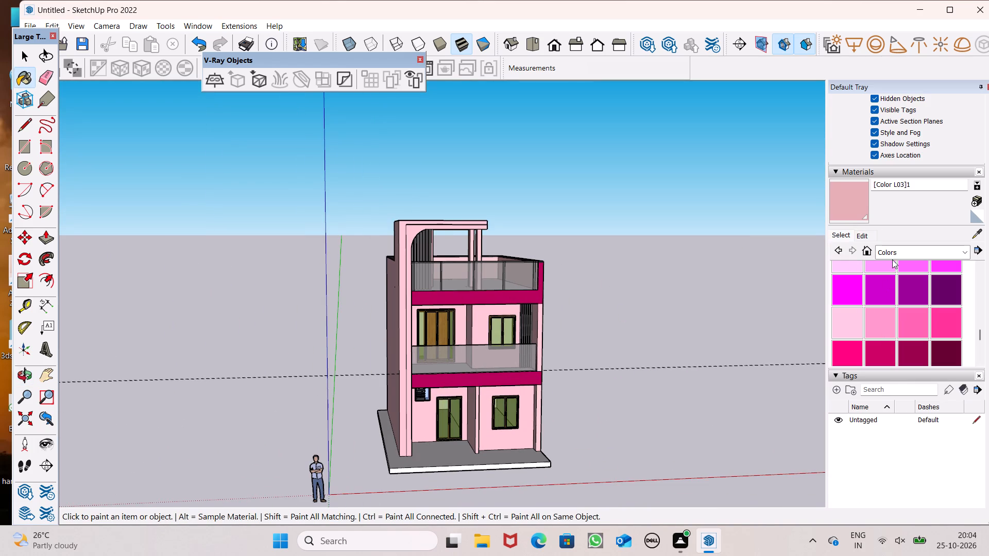
{"action": "left_click", "coordinate": [894, 251]}
{"action": "left_click", "coordinate": [914, 269]}
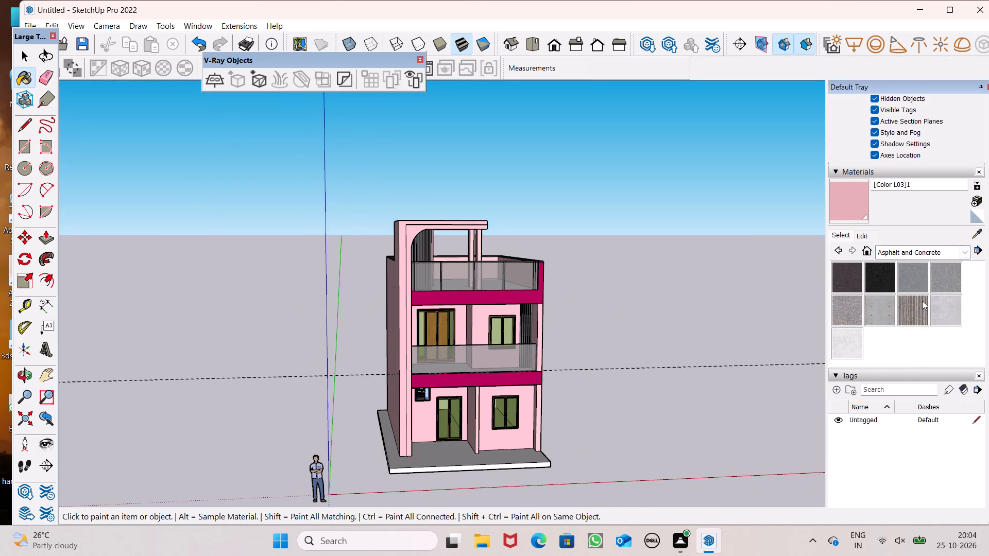
{"action": "left_click", "coordinate": [916, 281]}
{"action": "middle_click_drag", "start_coordinate": [439, 373], "coordinate": [400, 463]}
{"action": "scroll", "coordinate": [439, 334], "scroll_direction": "up", "scroll_amount": 2}
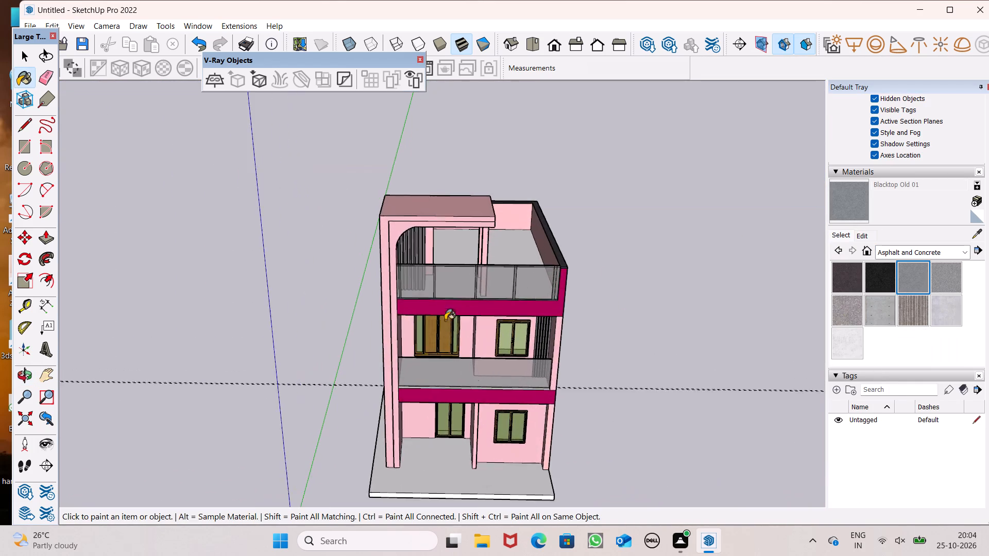
{"action": "scroll", "coordinate": [445, 320], "scroll_direction": "up", "scroll_amount": 2}
{"action": "left_click", "coordinate": [536, 232]}
{"action": "scroll", "coordinate": [494, 241], "scroll_direction": "down", "scroll_amount": 5}
{"action": "scroll", "coordinate": [445, 445], "scroll_direction": "up", "scroll_amount": 2}
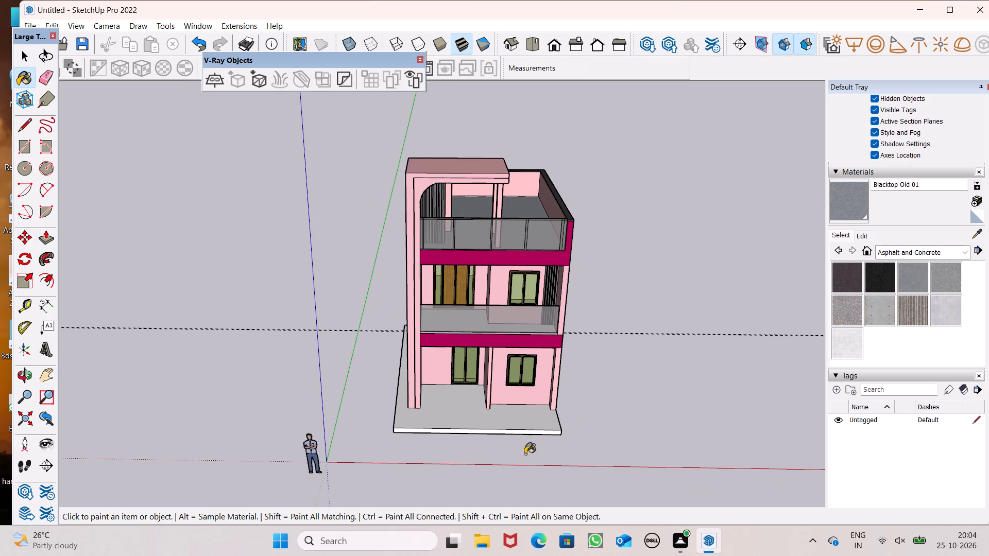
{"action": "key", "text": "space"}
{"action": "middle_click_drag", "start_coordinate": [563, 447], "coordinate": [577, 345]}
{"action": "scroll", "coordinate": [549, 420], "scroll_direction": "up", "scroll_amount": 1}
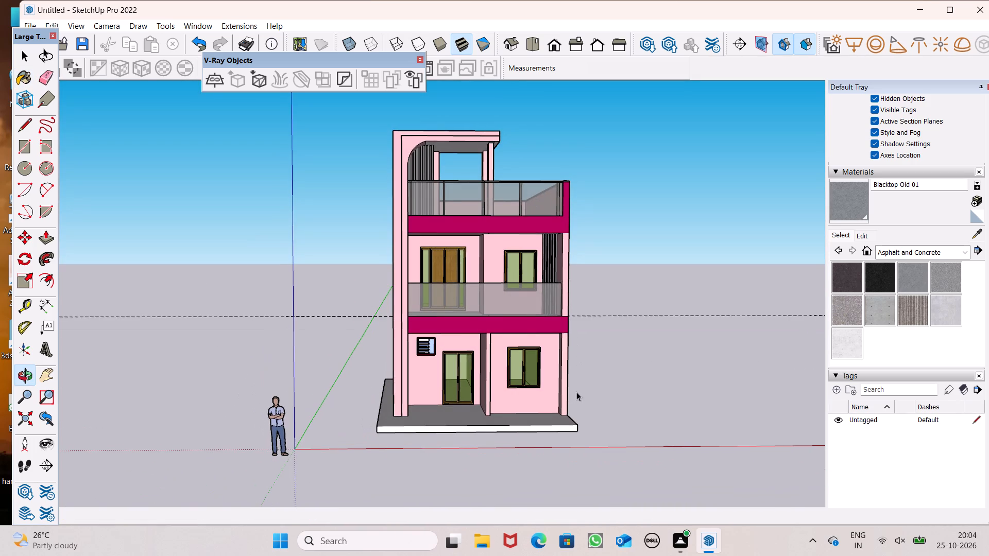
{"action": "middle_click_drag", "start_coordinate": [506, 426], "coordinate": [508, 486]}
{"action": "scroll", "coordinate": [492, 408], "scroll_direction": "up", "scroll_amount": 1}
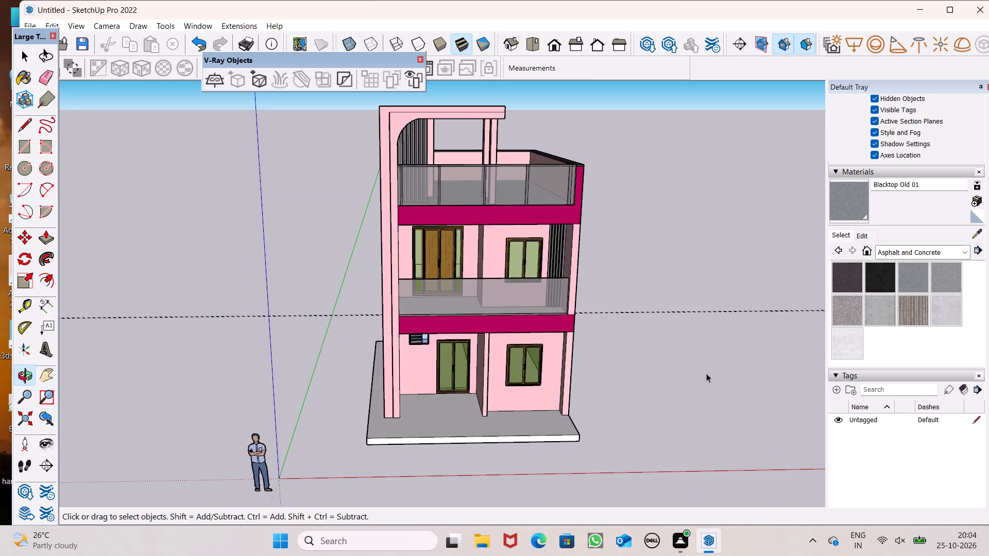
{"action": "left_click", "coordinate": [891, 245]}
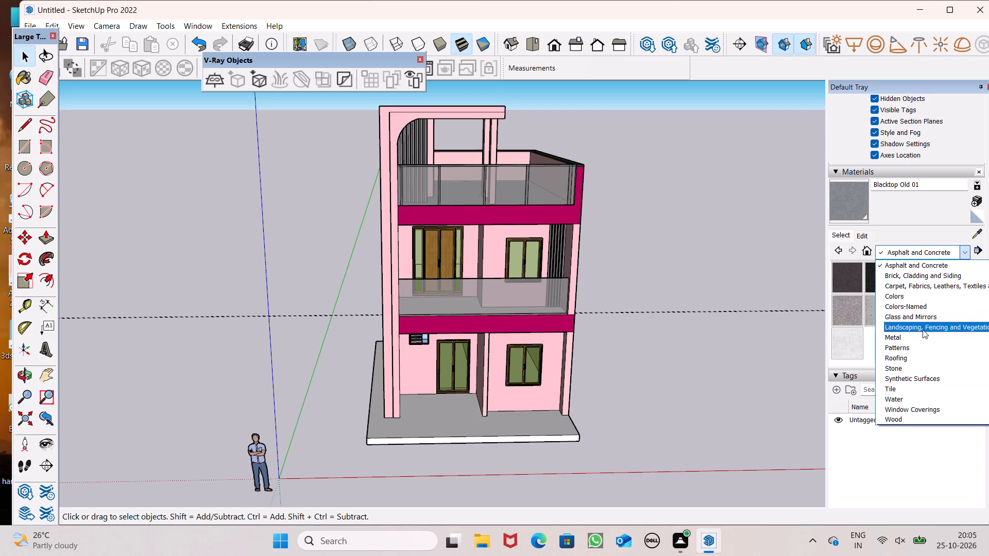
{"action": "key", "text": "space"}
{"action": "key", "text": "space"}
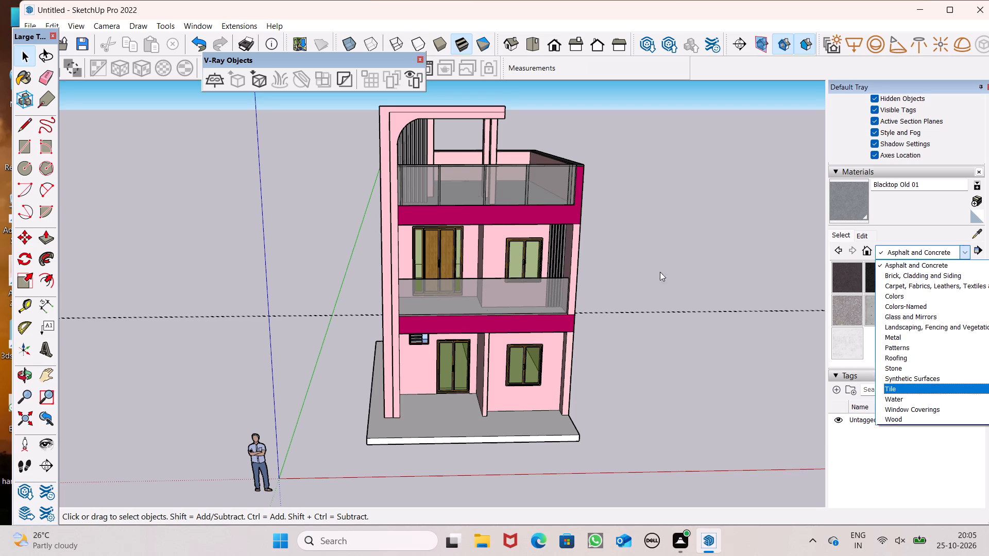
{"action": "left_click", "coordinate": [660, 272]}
Erase the dashed guide lines that run across the scene beside the house.
{"action": "scroll", "coordinate": [653, 270], "scroll_direction": "down", "scroll_amount": 3}
{"action": "middle_click_drag", "start_coordinate": [708, 342], "coordinate": [636, 253]}
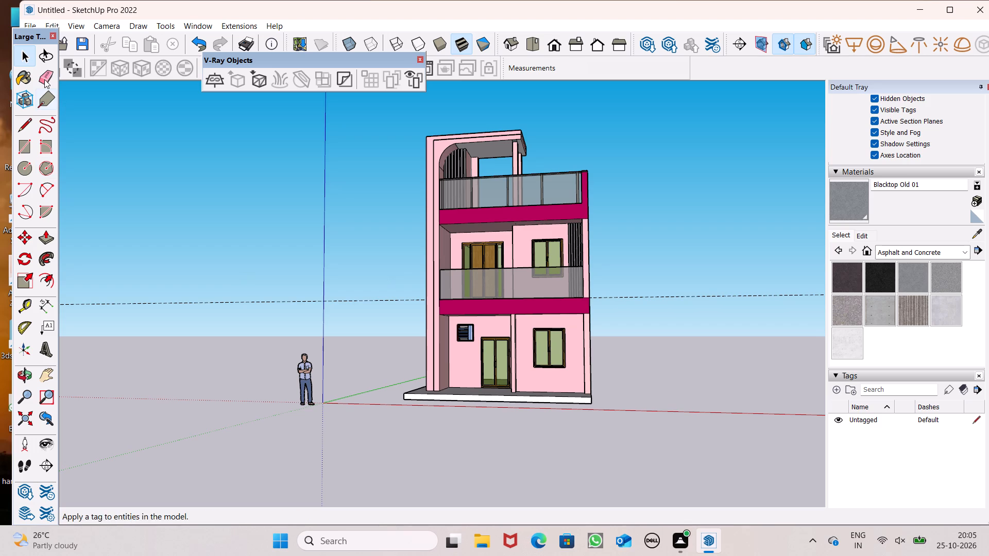
{"action": "left_click", "coordinate": [41, 71]}
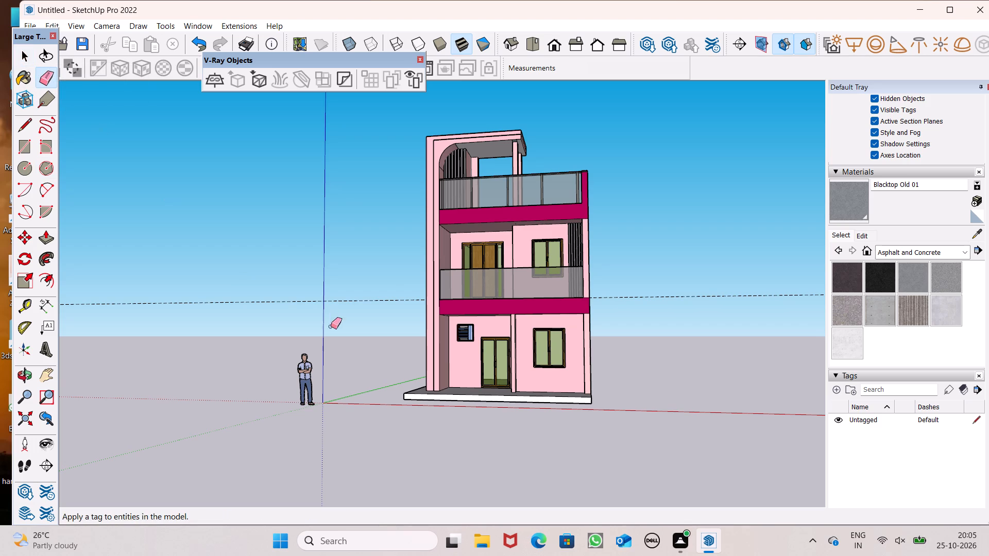
{"action": "left_click_drag", "start_coordinate": [323, 278], "coordinate": [333, 311]}
{"action": "left_click_drag", "start_coordinate": [346, 288], "coordinate": [346, 305]}
{"action": "key", "text": "space"}
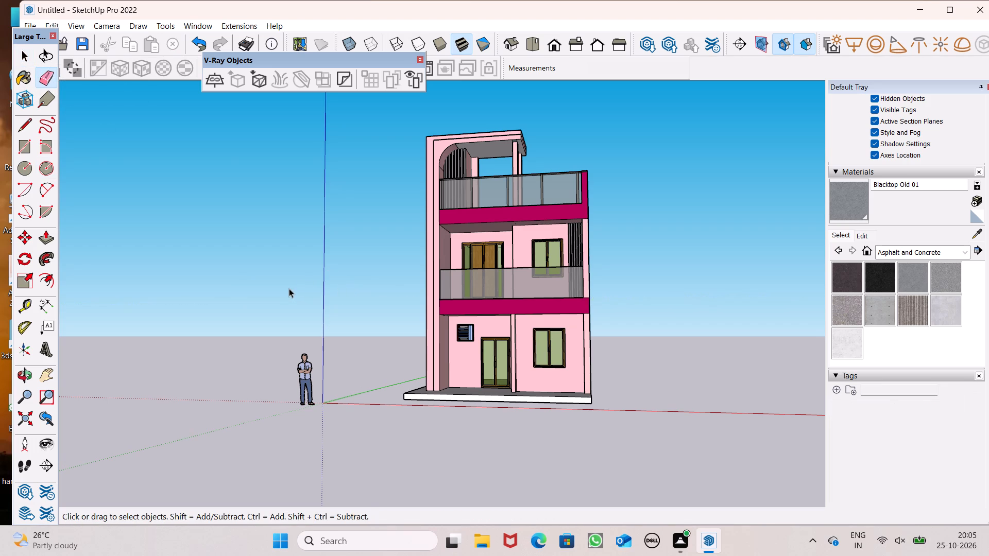
Examine the house front and its base slab from above and from below.
{"action": "scroll", "coordinate": [289, 288], "scroll_direction": "down", "scroll_amount": 4}
{"action": "middle_click_drag", "start_coordinate": [298, 309], "coordinate": [343, 360]}
{"action": "scroll", "coordinate": [354, 354], "scroll_direction": "down", "scroll_amount": 1}
{"action": "scroll", "coordinate": [567, 394], "scroll_direction": "up", "scroll_amount": 3}
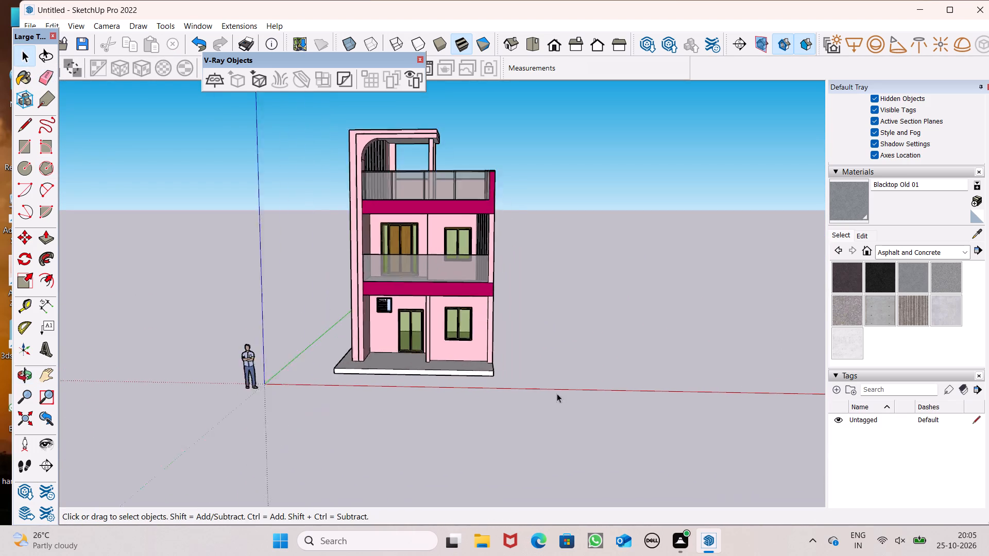
{"action": "scroll", "coordinate": [557, 393], "scroll_direction": "up", "scroll_amount": 2}
{"action": "scroll", "coordinate": [525, 370], "scroll_direction": "down", "scroll_amount": 2}
{"action": "middle_click_drag", "start_coordinate": [402, 387], "coordinate": [448, 334]}
{"action": "scroll", "coordinate": [421, 356], "scroll_direction": "up", "scroll_amount": 4}
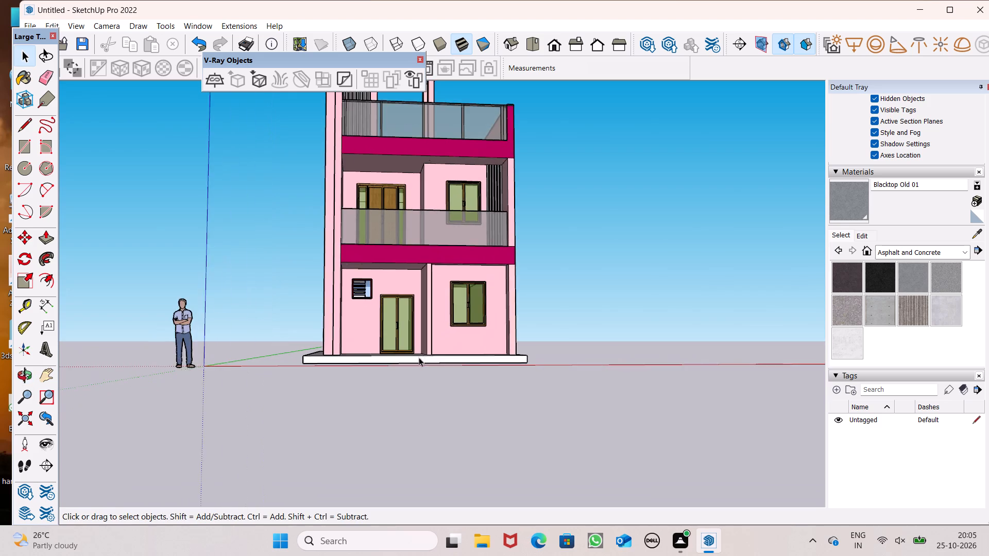
{"action": "middle_click_drag", "start_coordinate": [393, 377], "coordinate": [373, 320]}
{"action": "scroll", "coordinate": [373, 322], "scroll_direction": "up", "scroll_amount": 1}
{"action": "scroll", "coordinate": [413, 411], "scroll_direction": "down", "scroll_amount": 2}
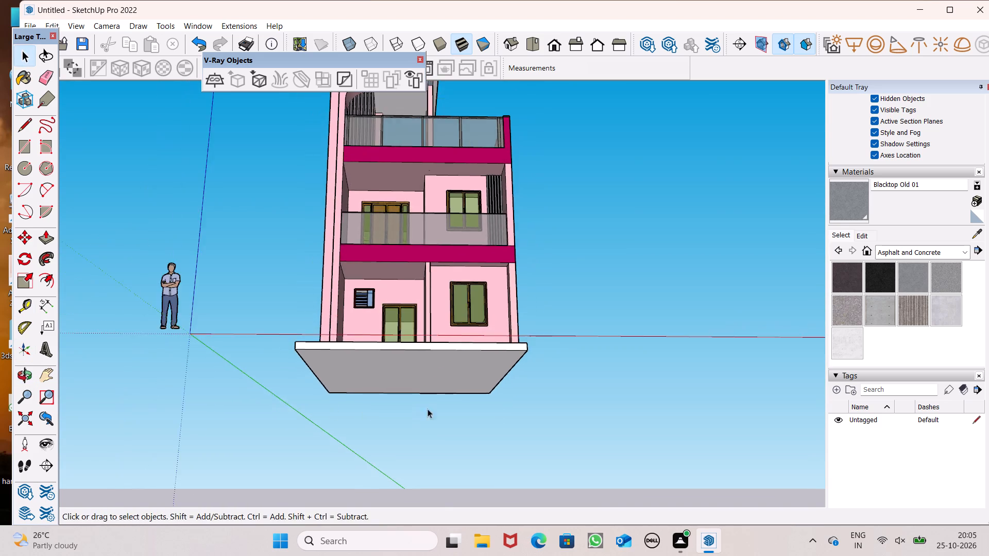
{"action": "middle_click_drag", "start_coordinate": [437, 434], "coordinate": [468, 547]}
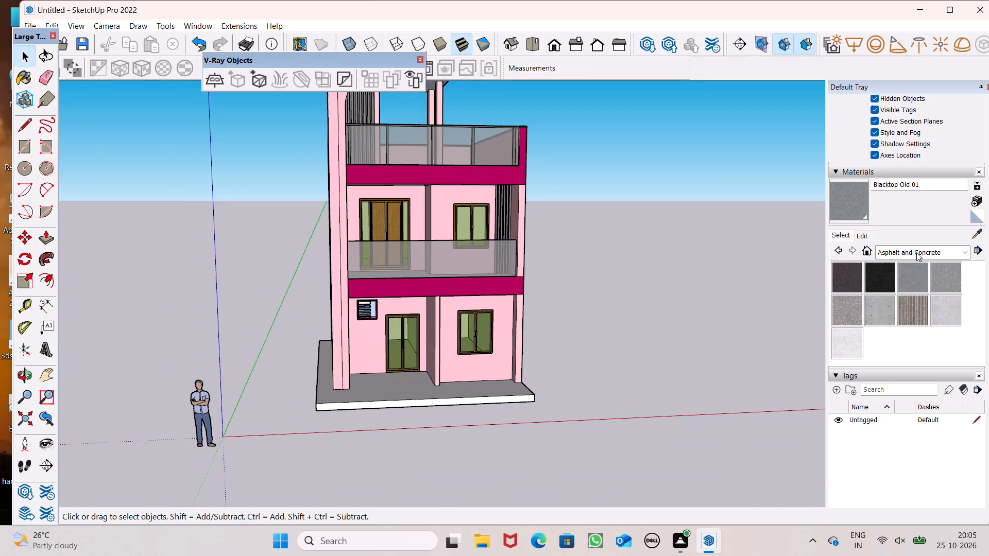
Paint the base slab's top face and front edge with Stone Brushed Khaki from the Stone materials.
{"action": "left_click", "coordinate": [916, 252]}
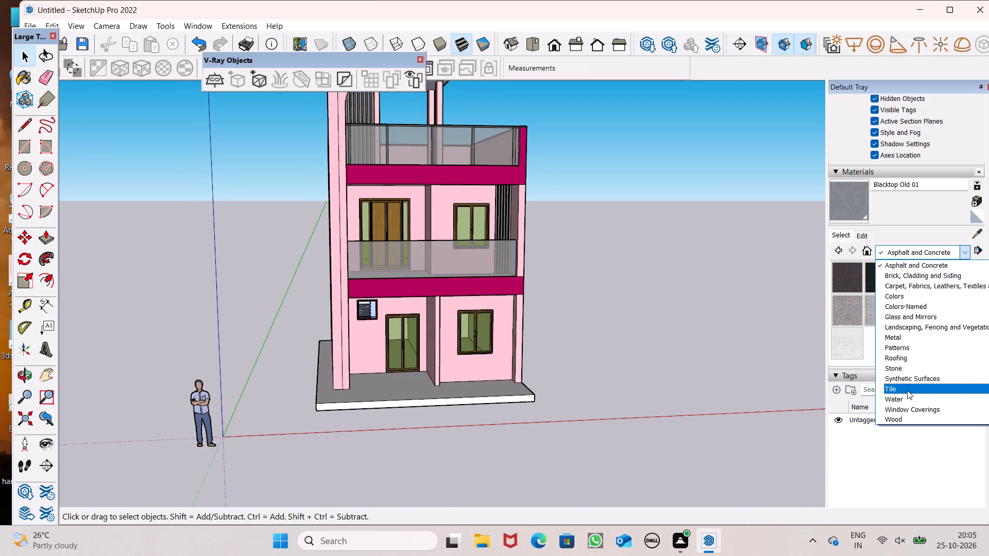
{"action": "left_click", "coordinate": [909, 368]}
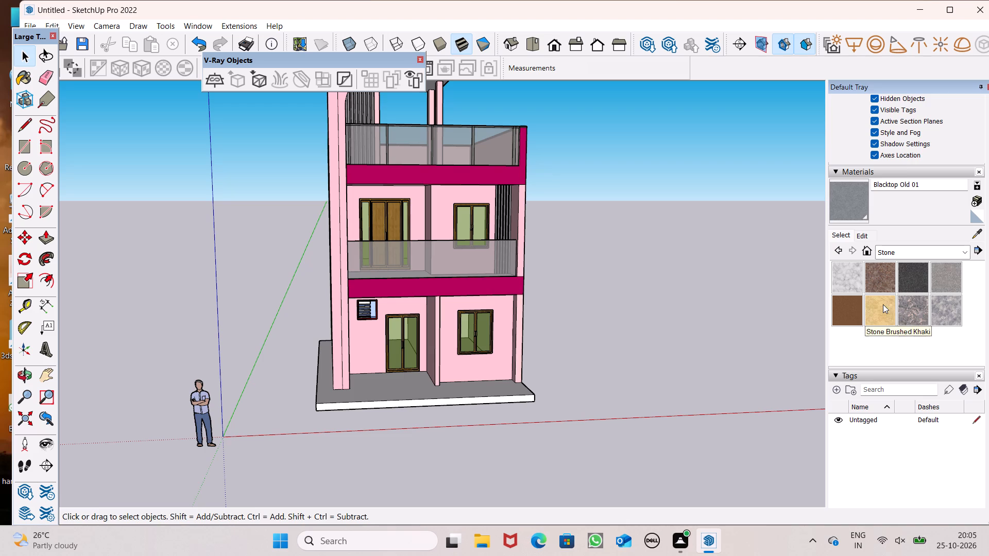
{"action": "left_click", "coordinate": [883, 304]}
{"action": "middle_click_drag", "start_coordinate": [318, 416], "coordinate": [355, 546]}
{"action": "scroll", "coordinate": [349, 555], "scroll_direction": "up", "scroll_amount": 6}
{"action": "left_click_drag", "start_coordinate": [382, 362], "coordinate": [381, 374]}
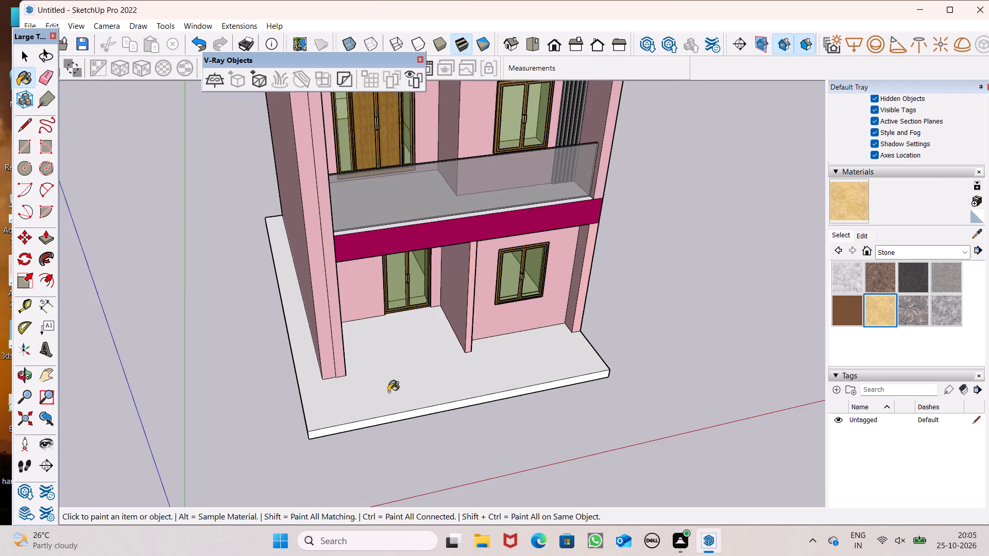
{"action": "scroll", "coordinate": [403, 420], "scroll_direction": "up", "scroll_amount": 1}
{"action": "middle_click_drag", "start_coordinate": [403, 420], "coordinate": [354, 332]}
{"action": "left_click", "coordinate": [345, 378]}
Paint the base slab's remaining edge faces around the house with Stone Brushed Khaki.
{"action": "scroll", "coordinate": [432, 375], "scroll_direction": "up", "scroll_amount": 1}
{"action": "middle_click_drag", "start_coordinate": [432, 375], "coordinate": [840, 311]}
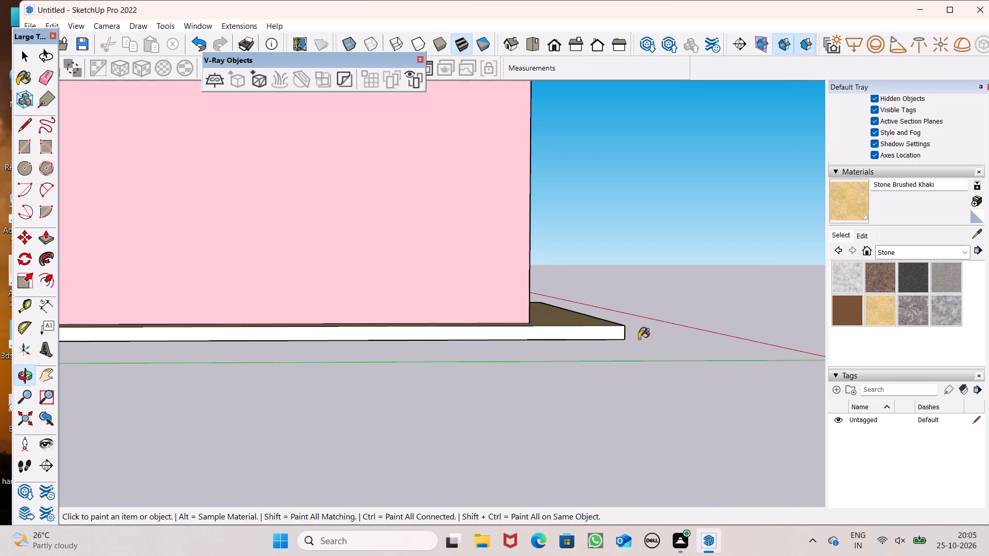
{"action": "left_click", "coordinate": [594, 332]}
{"action": "middle_click_drag", "start_coordinate": [257, 393], "coordinate": [756, 435]}
{"action": "left_click", "coordinate": [628, 401]}
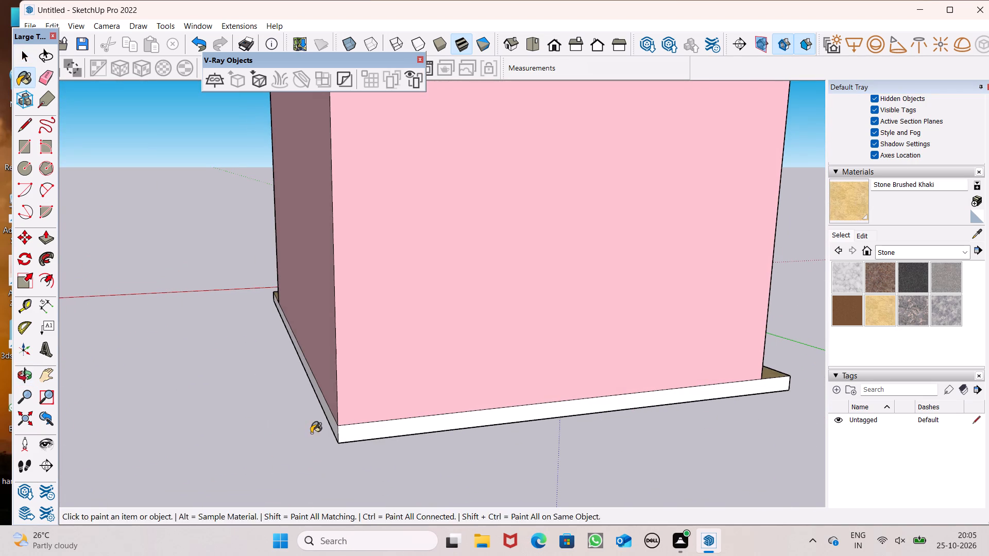
{"action": "middle_click_drag", "start_coordinate": [311, 433], "coordinate": [521, 419]}
{"action": "left_click", "coordinate": [534, 379]}
{"action": "scroll", "coordinate": [674, 411], "scroll_direction": "up", "scroll_amount": 1}
{"action": "middle_click_drag", "start_coordinate": [671, 421], "coordinate": [0, 373]}
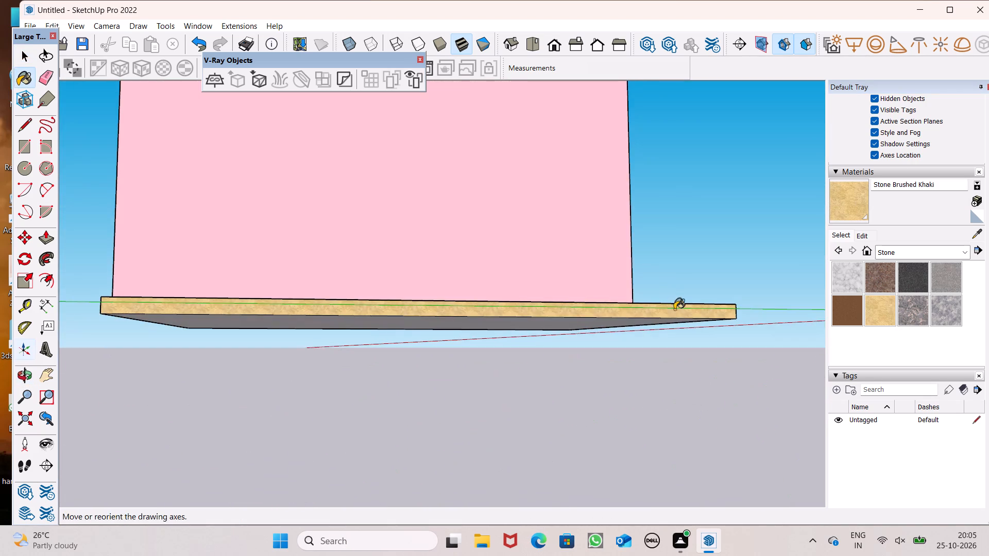
{"action": "middle_click_drag", "start_coordinate": [674, 309], "coordinate": [301, 82]}
{"action": "scroll", "coordinate": [674, 309], "scroll_direction": "up", "scroll_amount": 1}
{"action": "left_click", "coordinate": [464, 226]}
{"action": "scroll", "coordinate": [479, 216], "scroll_direction": "down", "scroll_amount": 4}
{"action": "middle_click_drag", "start_coordinate": [531, 249], "coordinate": [463, 506]}
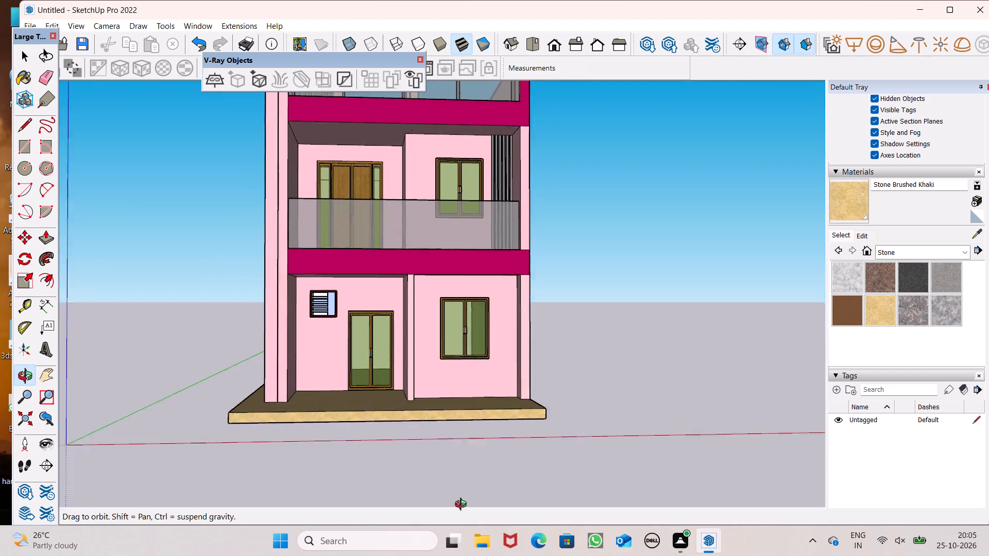
{"action": "middle_click_drag", "start_coordinate": [463, 506], "coordinate": [462, 511]}
Edit the Stone Brushed Khaki material's colour to a reddish pink, RGB 226, 128, 133.
{"action": "key", "text": "space"}
{"action": "left_click", "coordinate": [863, 230]}
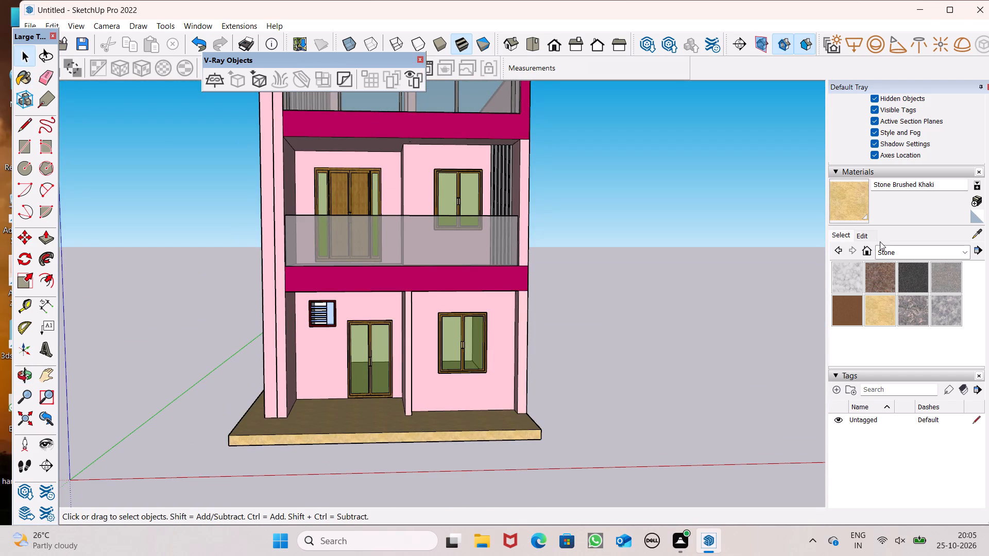
{"action": "left_click", "coordinate": [863, 237]}
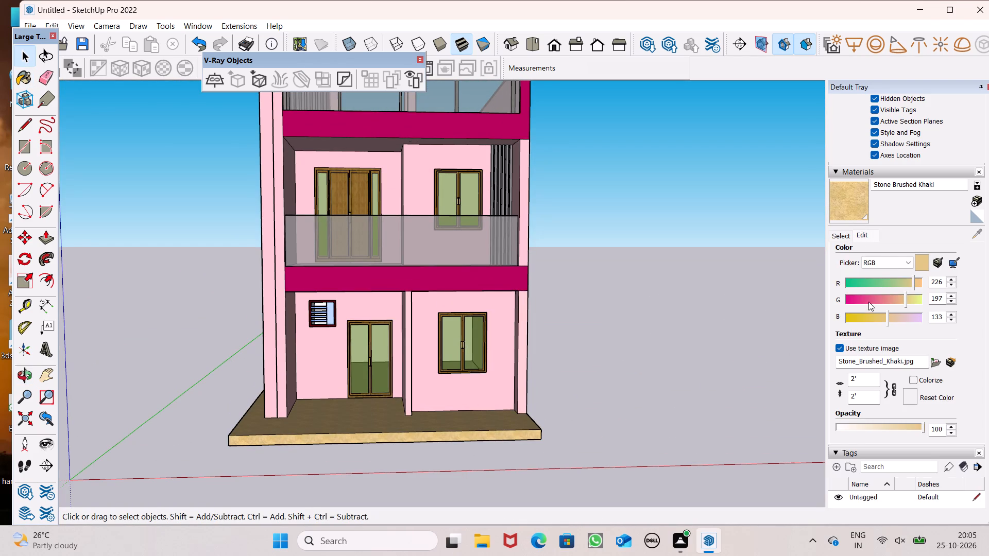
{"action": "left_click", "coordinate": [875, 299]}
{"action": "left_click", "coordinate": [880, 298]}
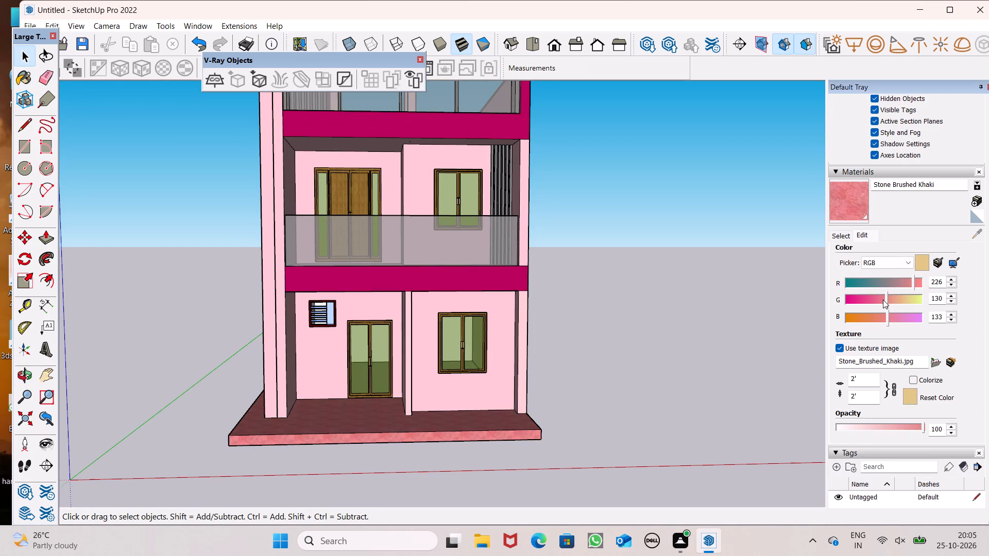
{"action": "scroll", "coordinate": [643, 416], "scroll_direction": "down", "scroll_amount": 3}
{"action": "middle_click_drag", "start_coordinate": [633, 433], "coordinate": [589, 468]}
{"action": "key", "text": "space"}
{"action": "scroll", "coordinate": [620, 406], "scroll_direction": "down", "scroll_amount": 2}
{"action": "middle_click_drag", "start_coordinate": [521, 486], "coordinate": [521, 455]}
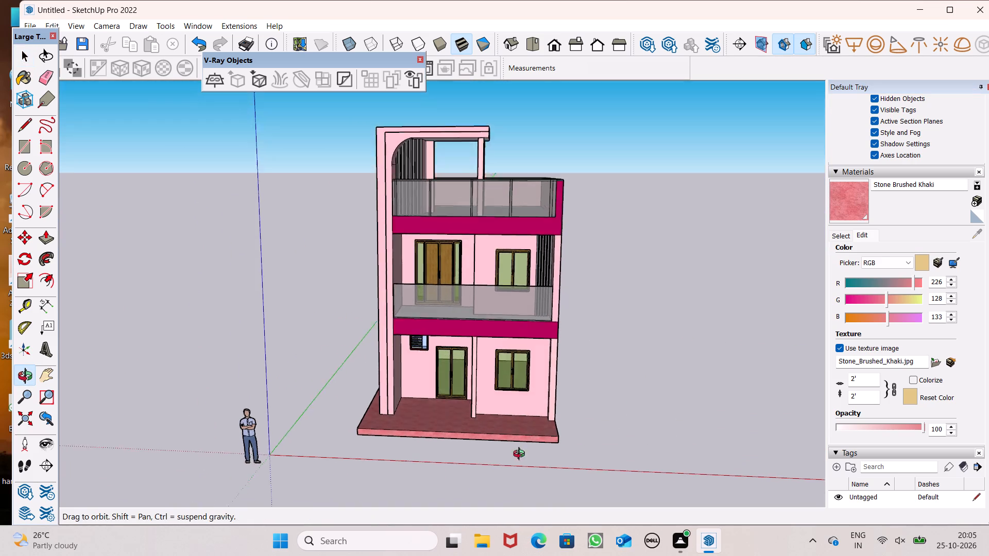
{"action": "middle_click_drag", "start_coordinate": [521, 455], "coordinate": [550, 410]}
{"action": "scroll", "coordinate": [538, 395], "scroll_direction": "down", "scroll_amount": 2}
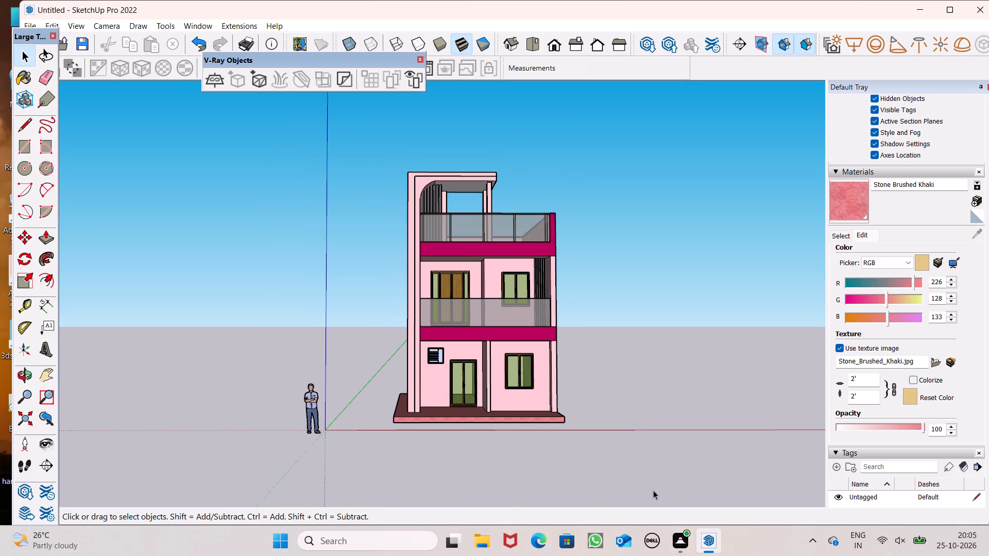
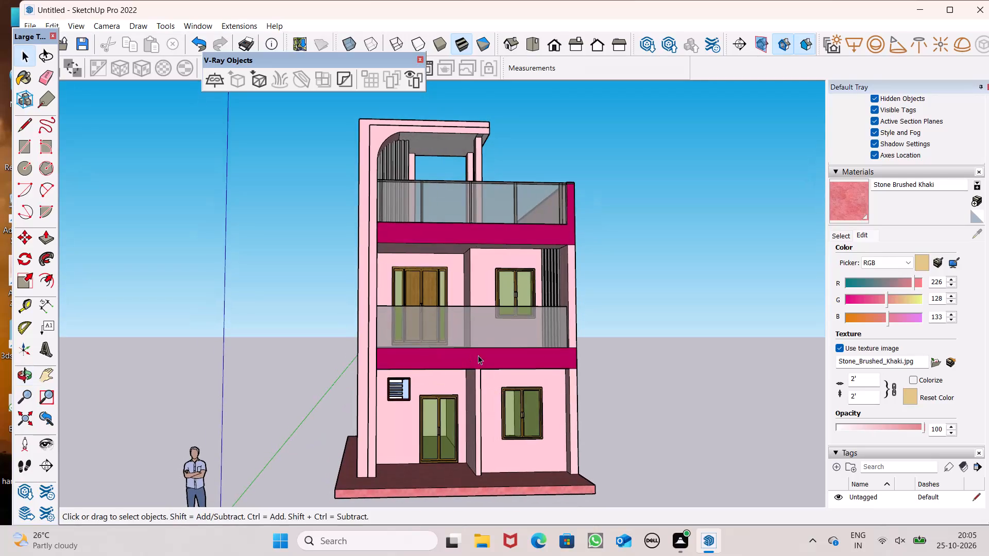
Save the house model in the Documents folder as a SketchUp model named "2D sketch elevation".
{"action": "key", "text": "ctrl+s"}
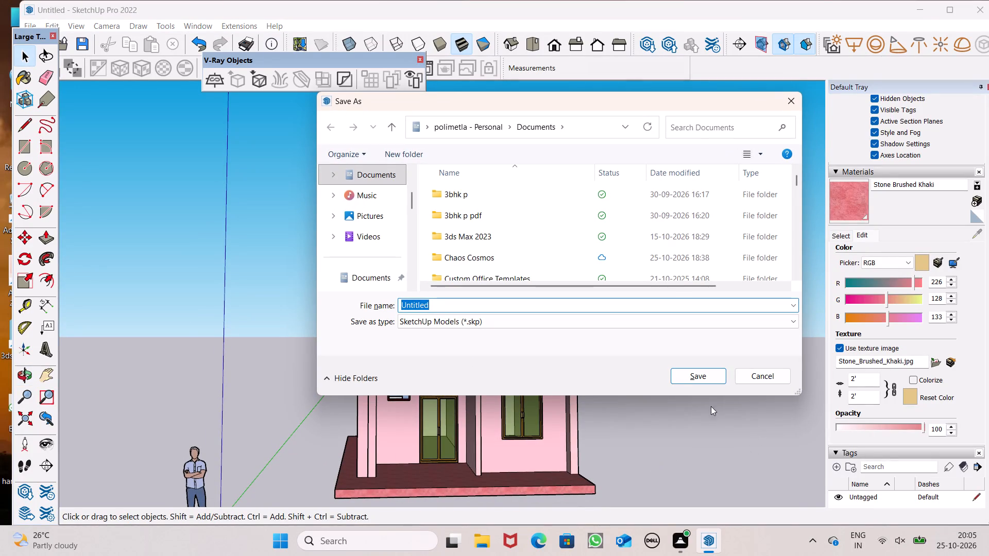
{"action": "key", "text": "BackSpace"}
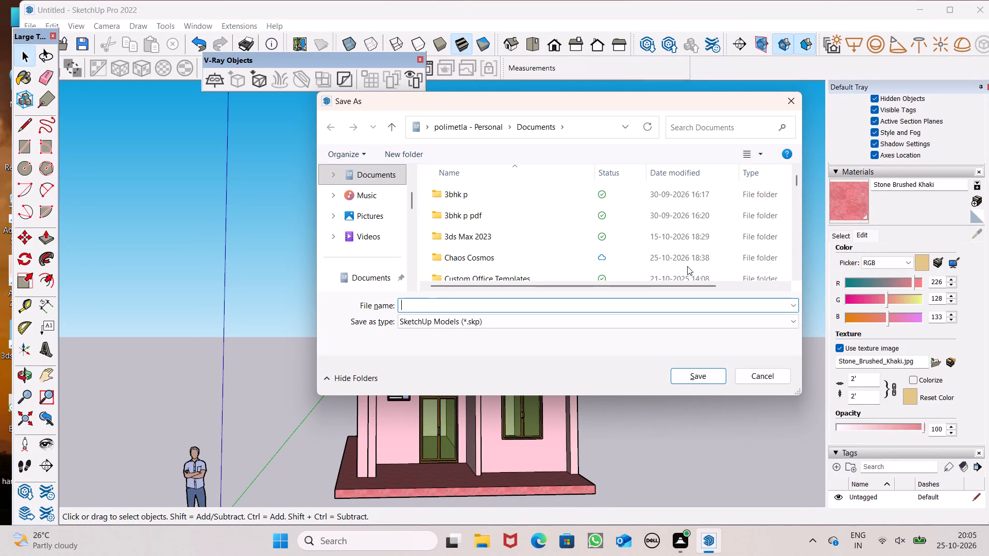
{"action": "type", "text": "2D SKETC E;"}
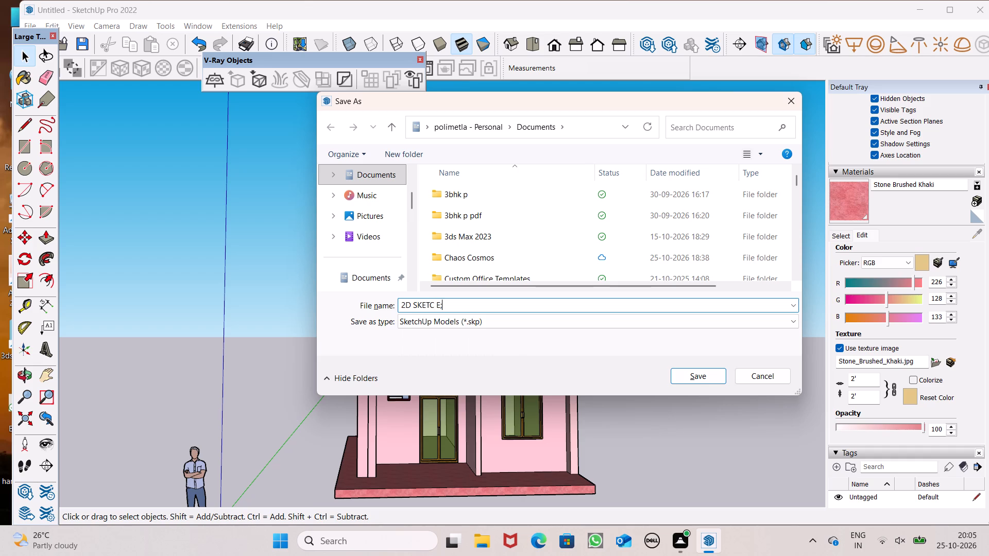
{"action": "key", "text": "BackSpace"}
{"action": "key", "text": "BackSpace"}
{"action": "key", "text": "BackSpace"}
{"action": "key", "text": "BackSpace"}
{"action": "key", "text": "BackSpace"}
{"action": "key", "text": "BackSpace"}
{"action": "key", "text": "BackSpace"}
{"action": "key", "text": "BackSpace"}
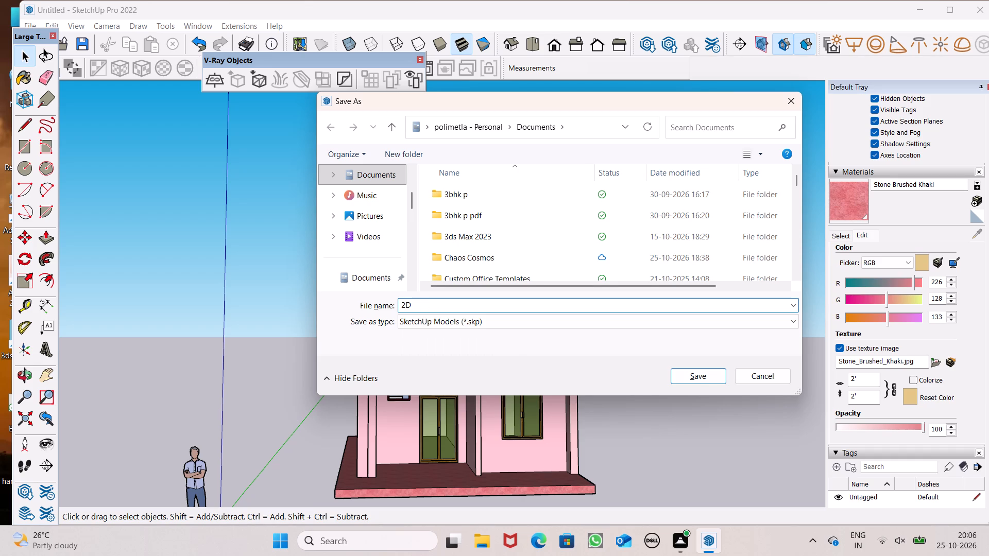
{"action": "type", "text": "sketch"}
{"action": "key", "text": "space"}
{"action": "type", "text": "elevation"}
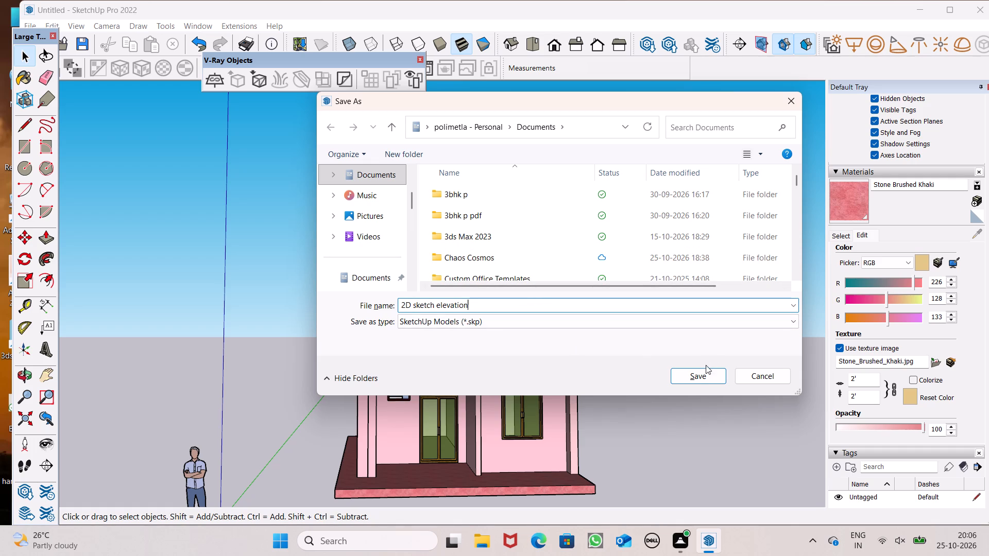
{"action": "left_click", "coordinate": [694, 376]}
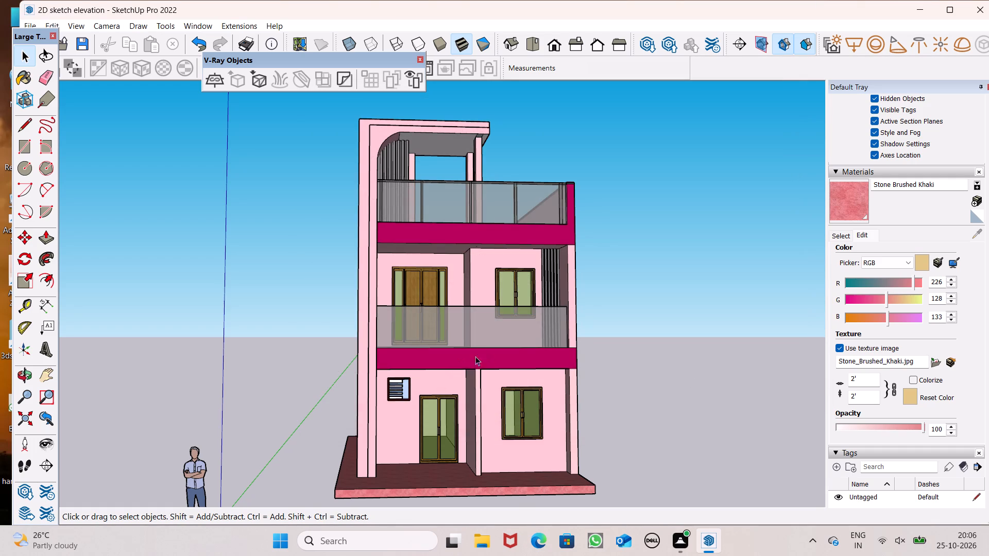
Export the current view of the house as a 2D graphic, a JPEG image named "2D sketch elevation", in the Documents folder.
{"action": "left_click", "coordinate": [27, 24]}
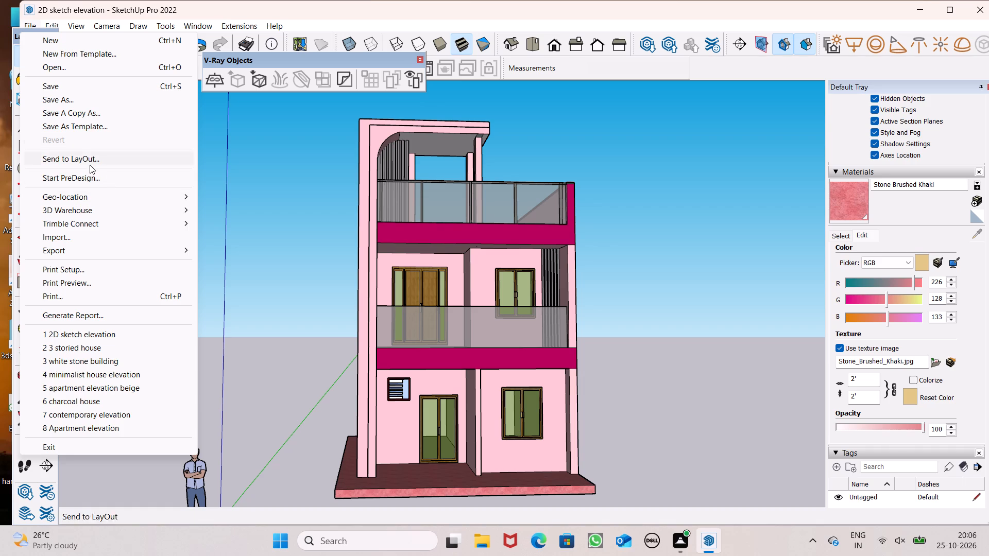
{"action": "left_click", "coordinate": [117, 254]}
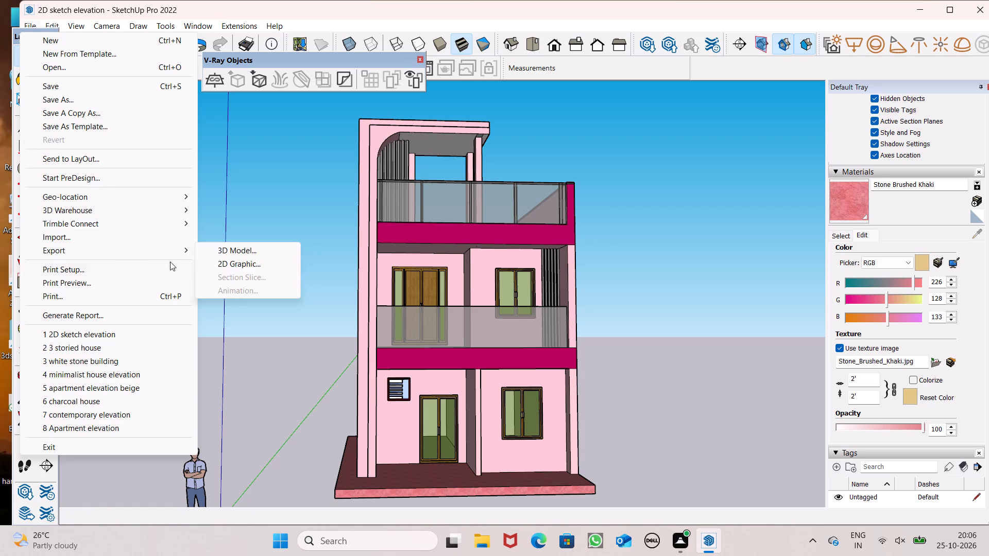
{"action": "left_click", "coordinate": [139, 255]}
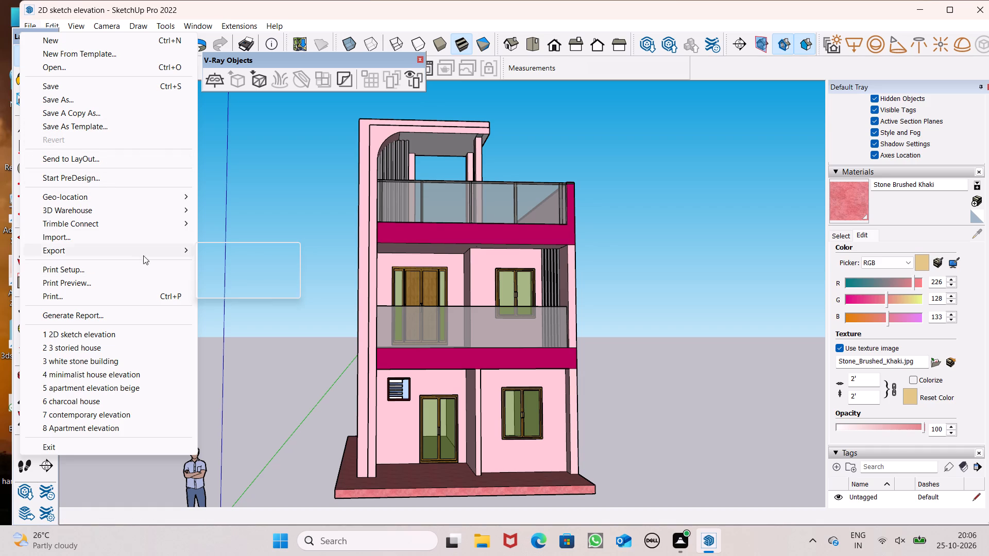
{"action": "left_click", "coordinate": [216, 265]}
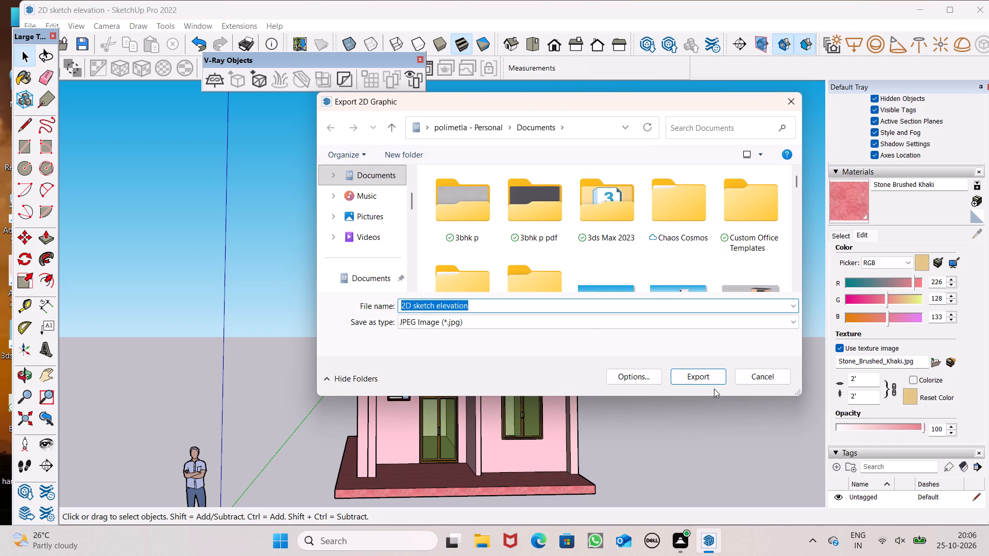
{"action": "left_click", "coordinate": [704, 380]}
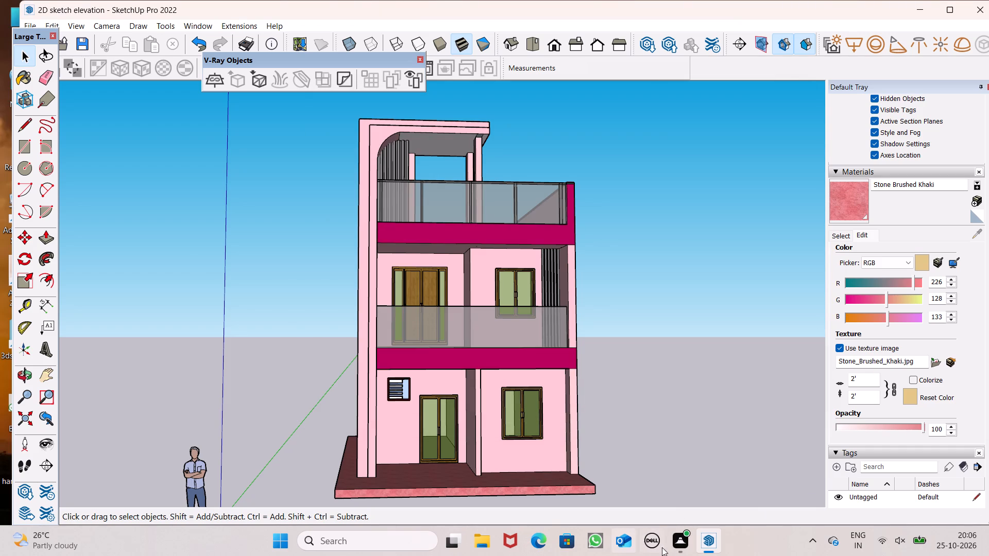